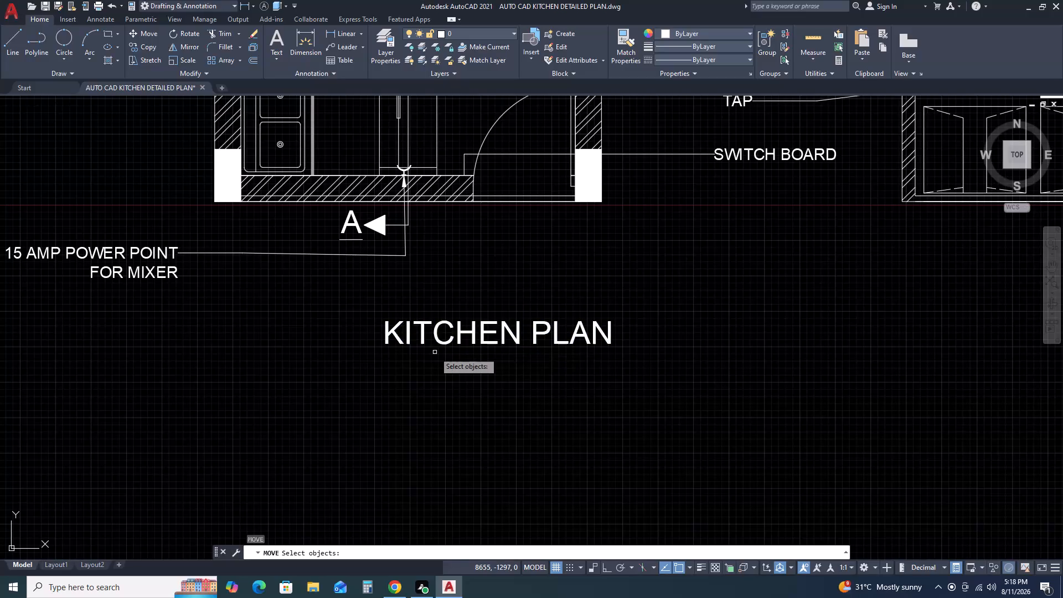
Move the title "KITCHEN PLAN" left and slightly up so it sits closer beneath the plan's bottom wall.
drag(412, 359, 405, 359)
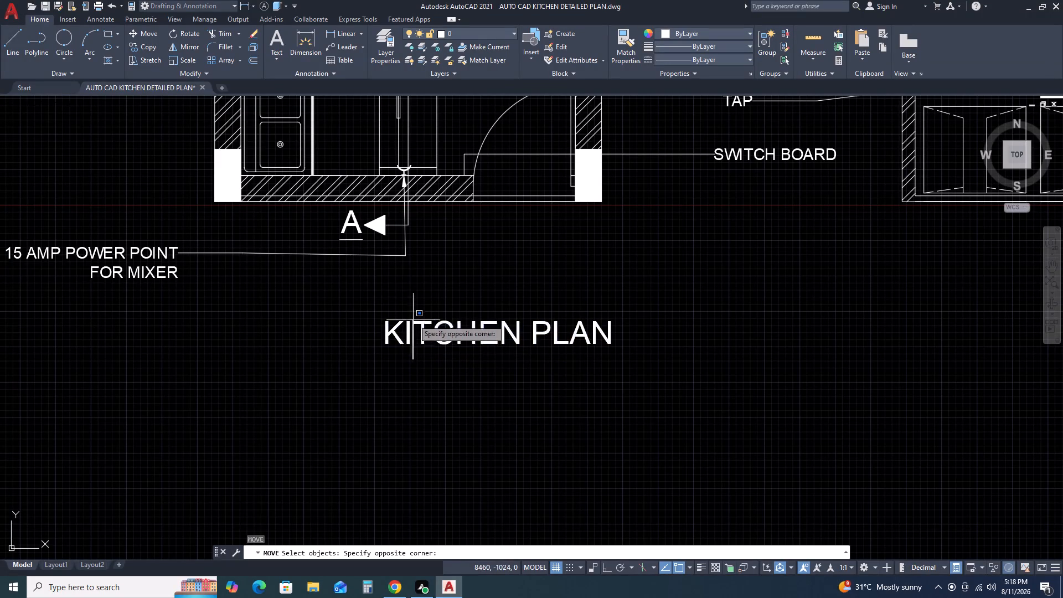
click(385, 300)
key(space)
click(442, 373)
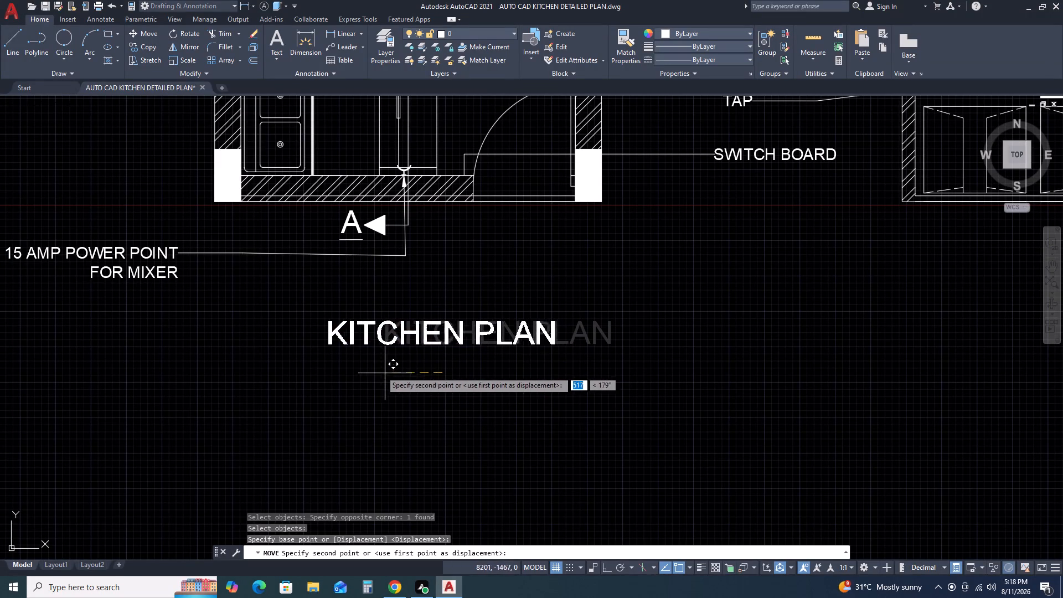
click(357, 334)
Copy the title "KITCHEN PLAN" horizontally in line to beneath each of the two elevations.
scroll(540, 356, down, 3)
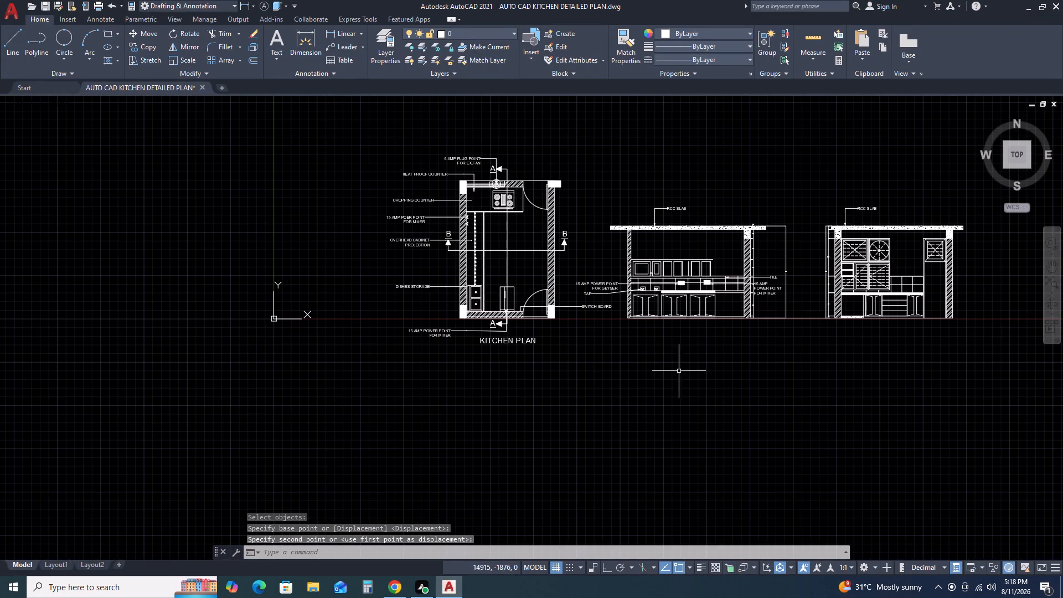
scroll(517, 350, up, 3)
drag(662, 275, 656, 281)
click(579, 352)
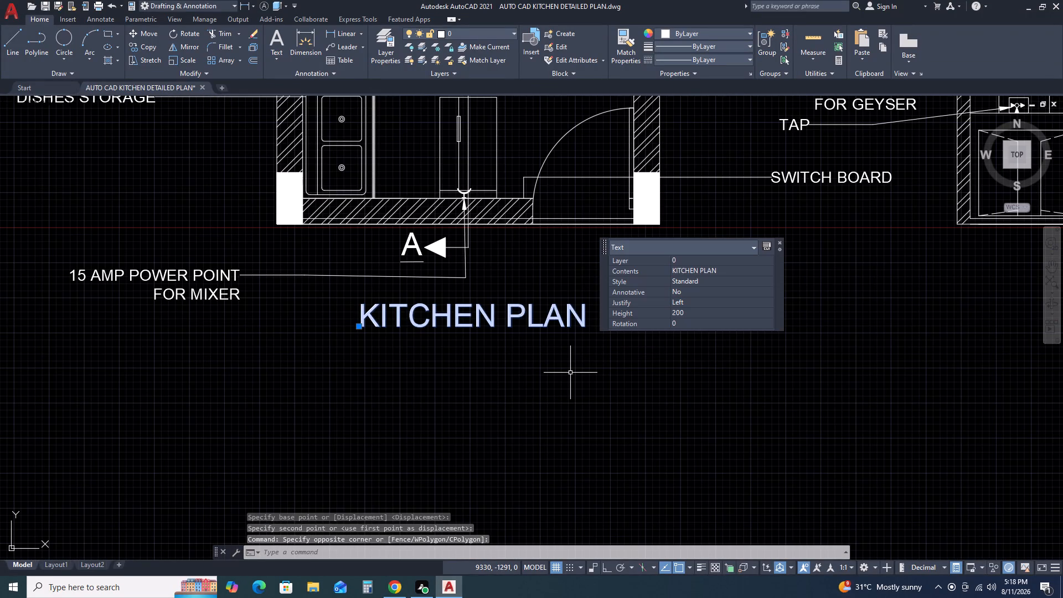
text(CO)
key(space)
drag(605, 369, 736, 349)
scroll(894, 334, down, 2)
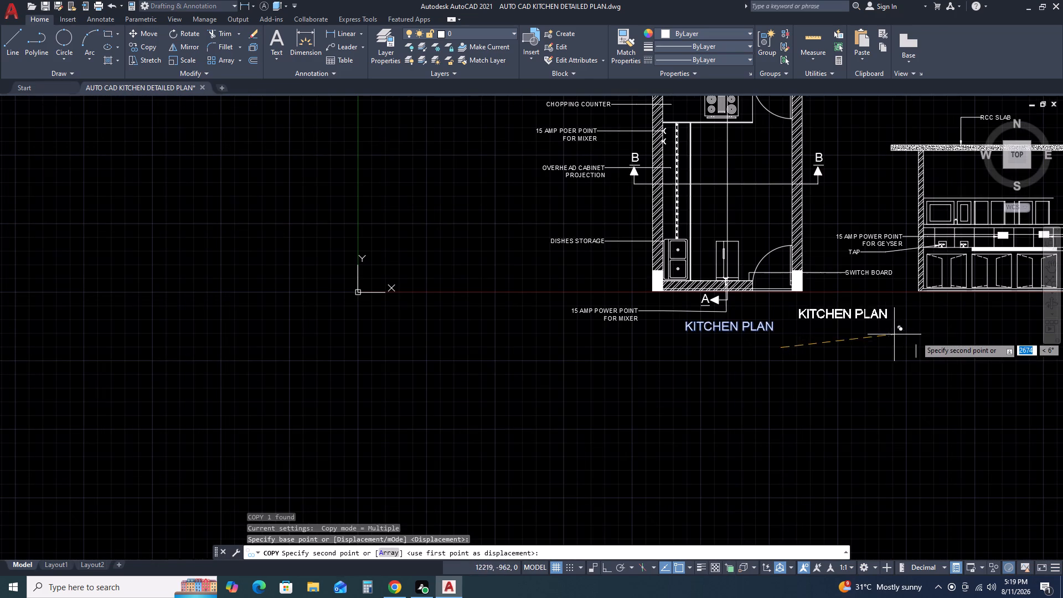
key(F8)
middle_drag(994, 326, 829, 333)
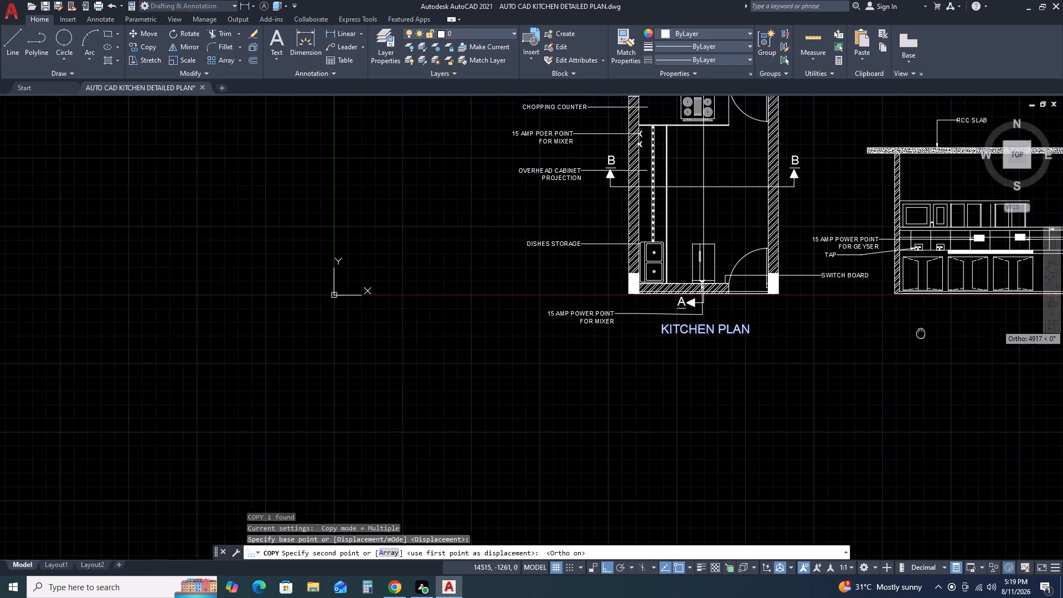
middle_drag(829, 333, 629, 333)
click(708, 332)
middle_drag(904, 344, 837, 346)
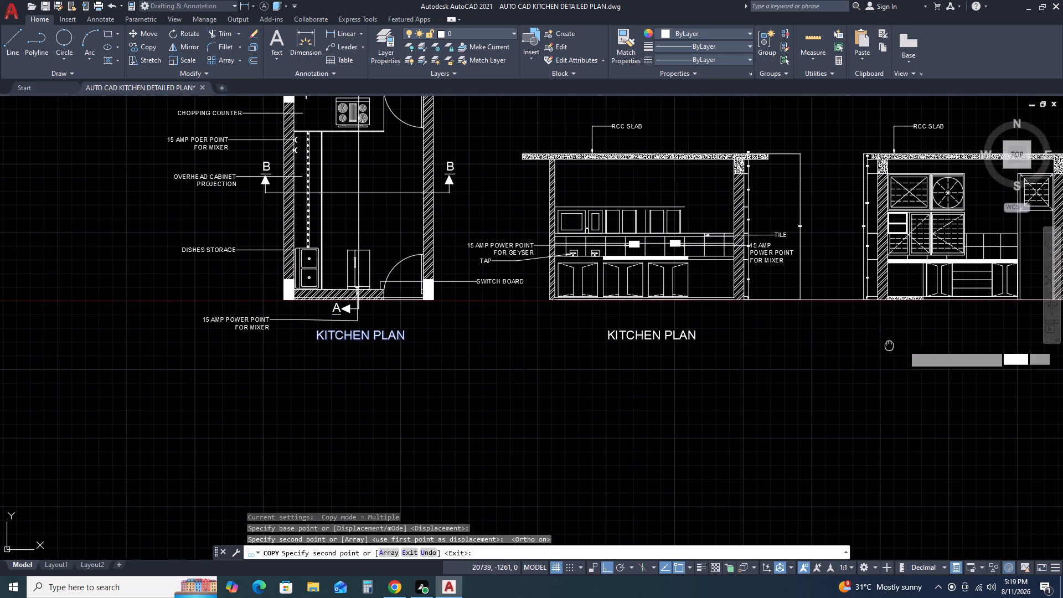
middle_drag(837, 346, 504, 343)
click(634, 338)
key(Escape)
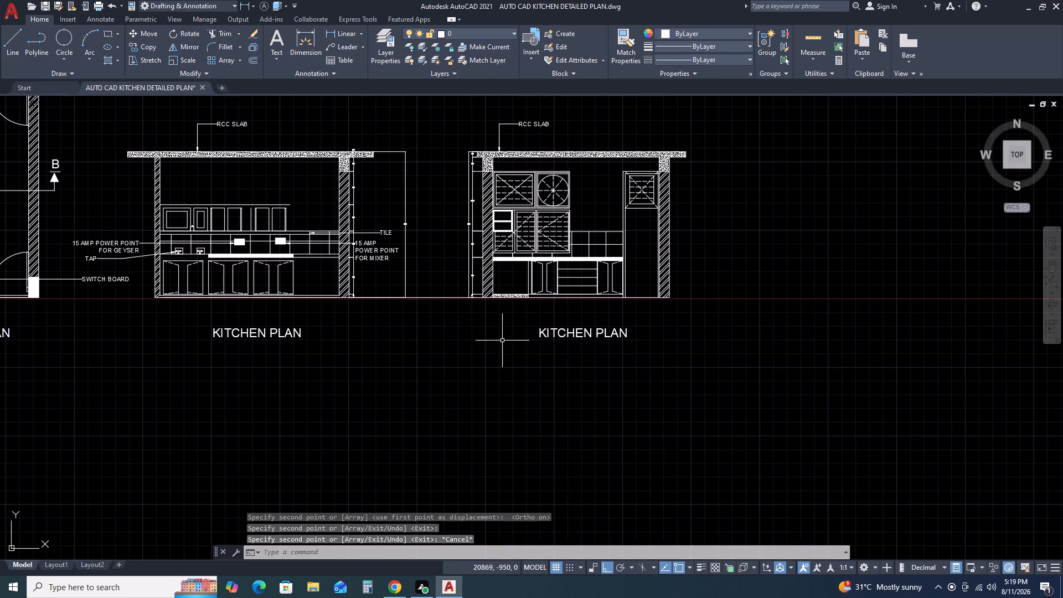
Change the copied title below the first elevation to "SECTION - AT 'A'".
scroll(465, 346, down, 1)
middle_drag(403, 318, 513, 292)
scroll(450, 310, up, 2)
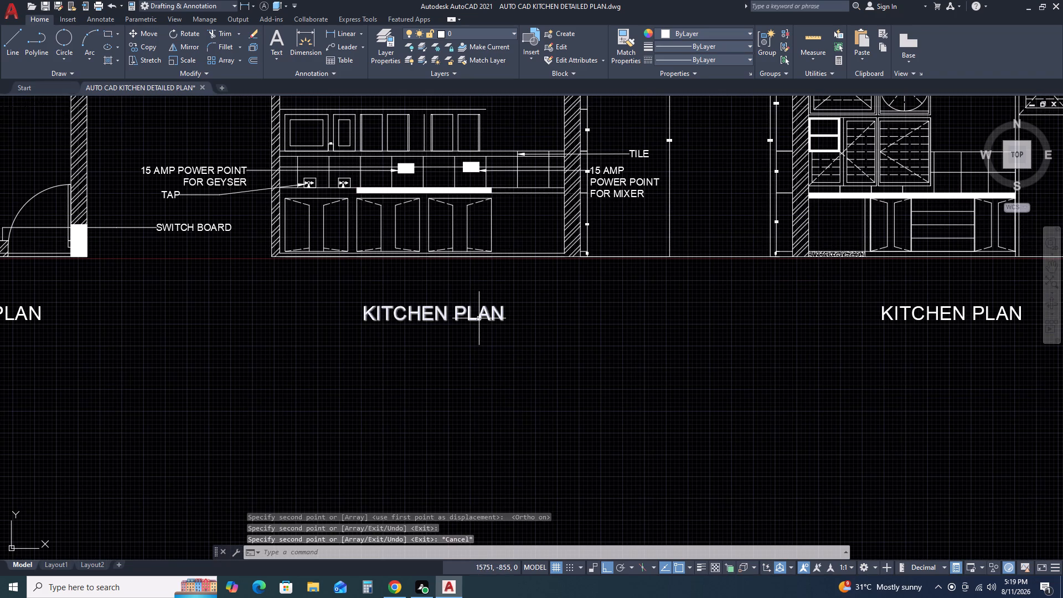
double_click(479, 318)
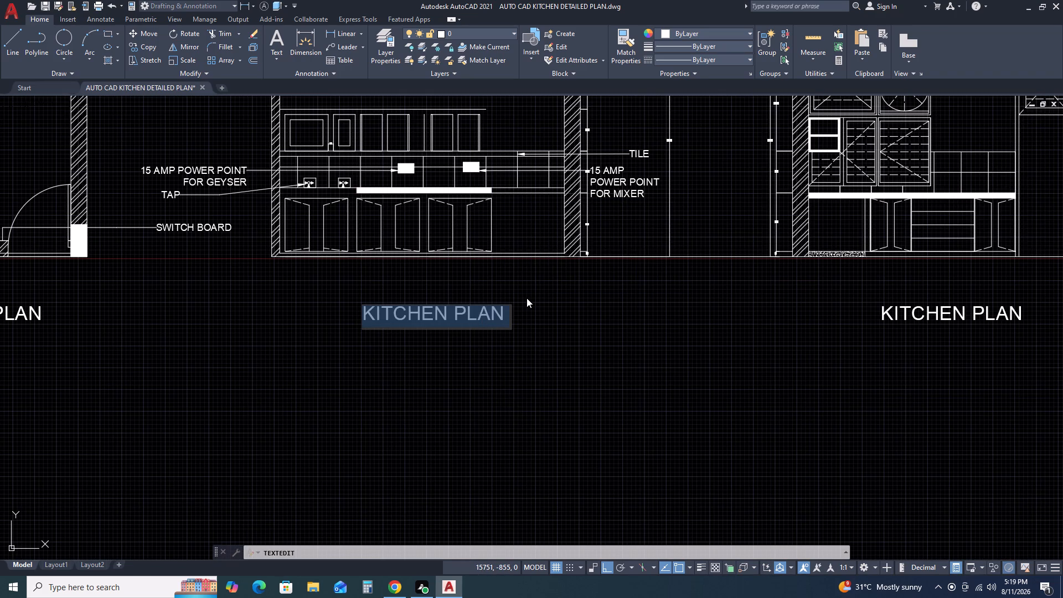
text(SECTIOM)
key(BackSpace)
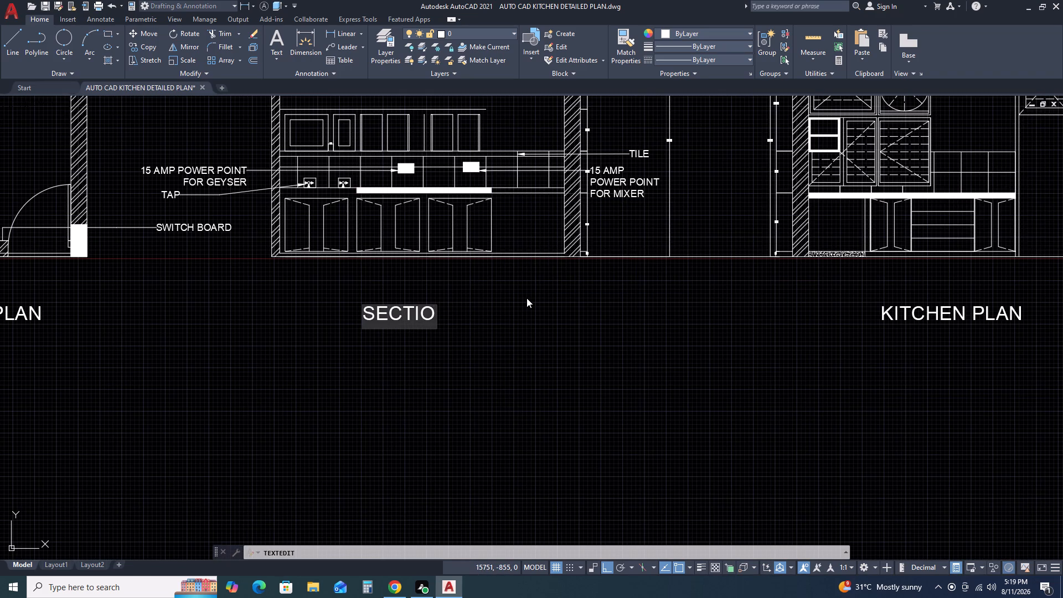
text(N)
key(space)
text(- AT '')
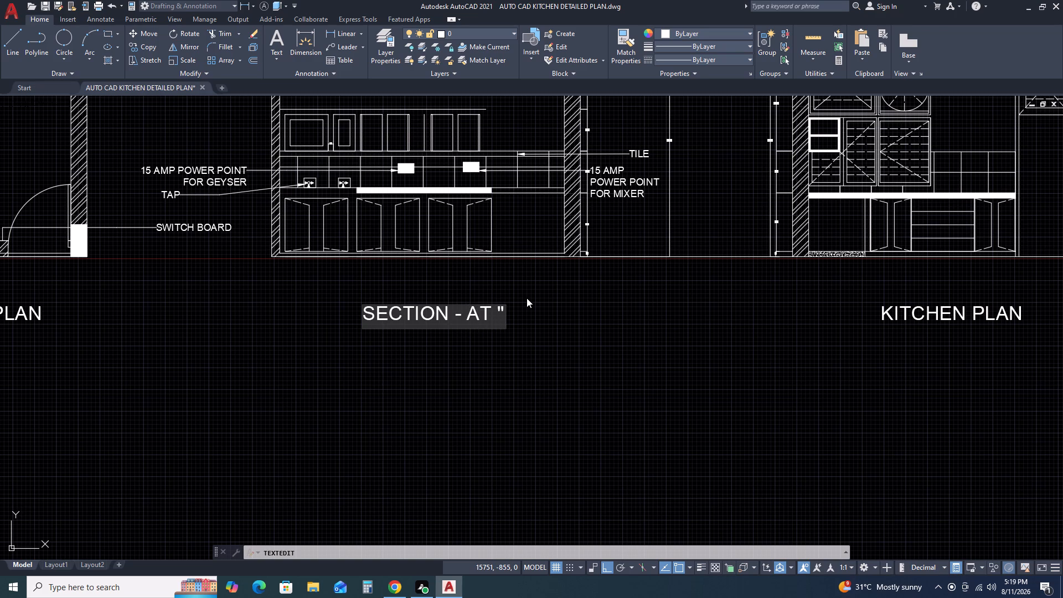
key(BackSpace)
key(a)
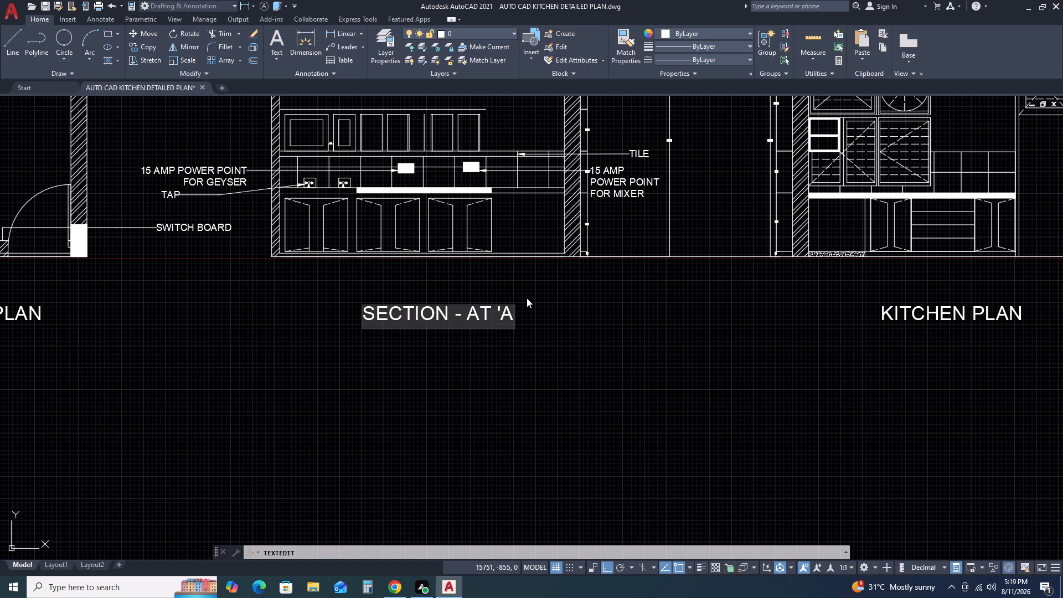
key(semicolon)
key(BackSpace)
key(apostrophe)
double_click(564, 363)
key(Escape)
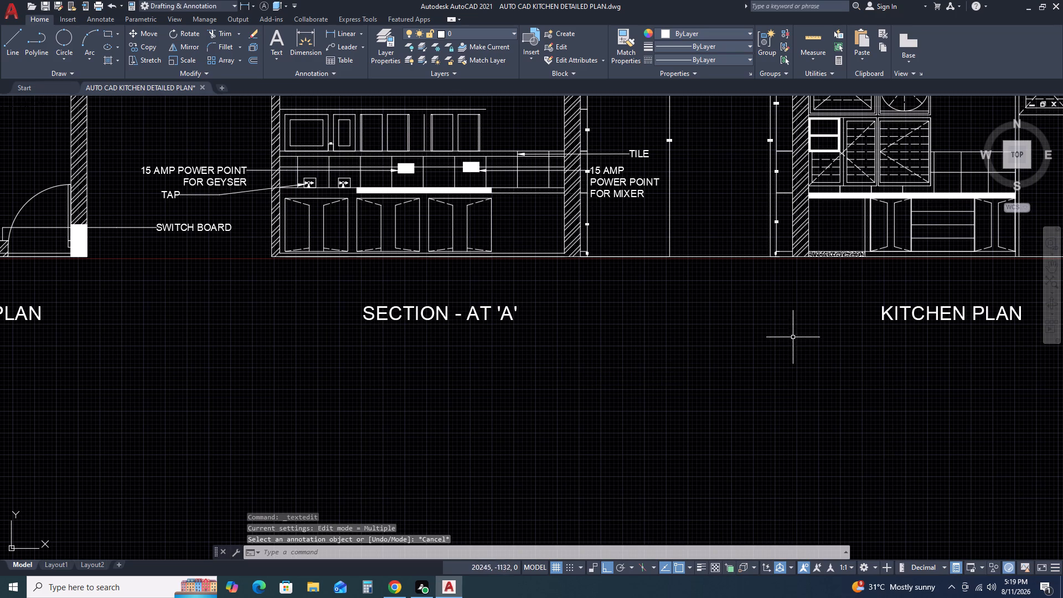
Change the copied title below the second elevation to "SECTION AT 'B'".
middle_drag(792, 339, 551, 362)
middle_drag(528, 364, 516, 367)
double_click(637, 343)
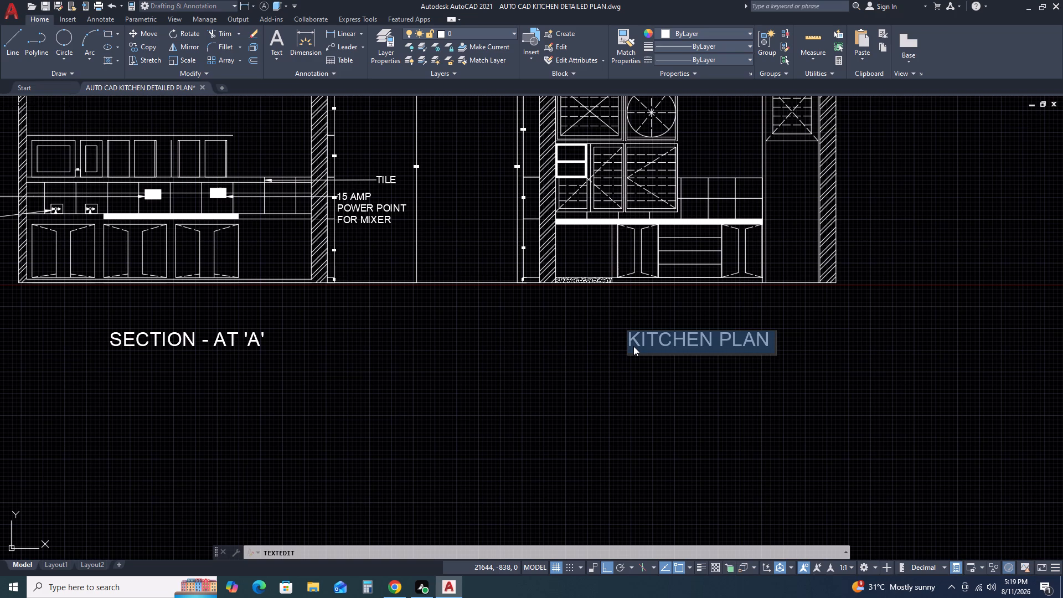
text(SECTION)
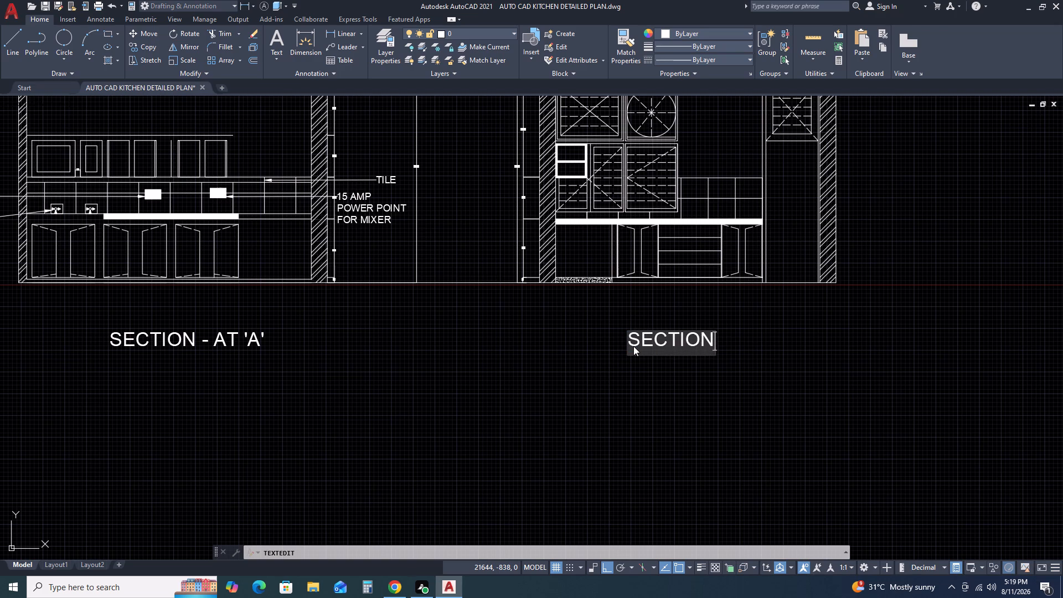
key(space)
text(AT)
key(space)
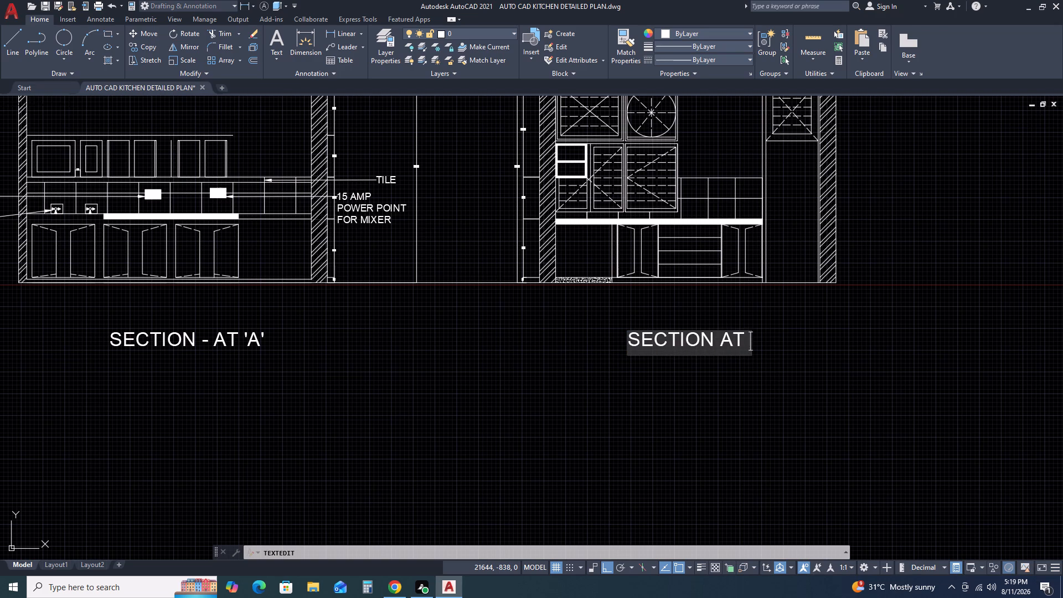
text('B')
click(842, 424)
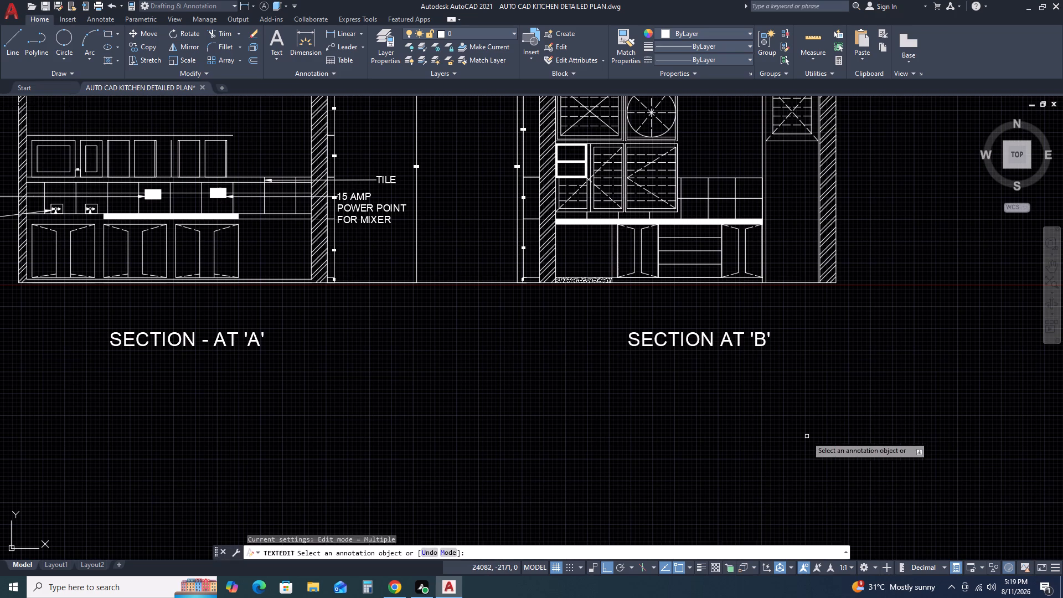
key(Escape)
In the empty space below the plan, draw a 3775 line straight down, continuing with a longer freehand horizontal base line to the right.
scroll(787, 429, down, 2)
middle_drag(772, 456, 739, 329)
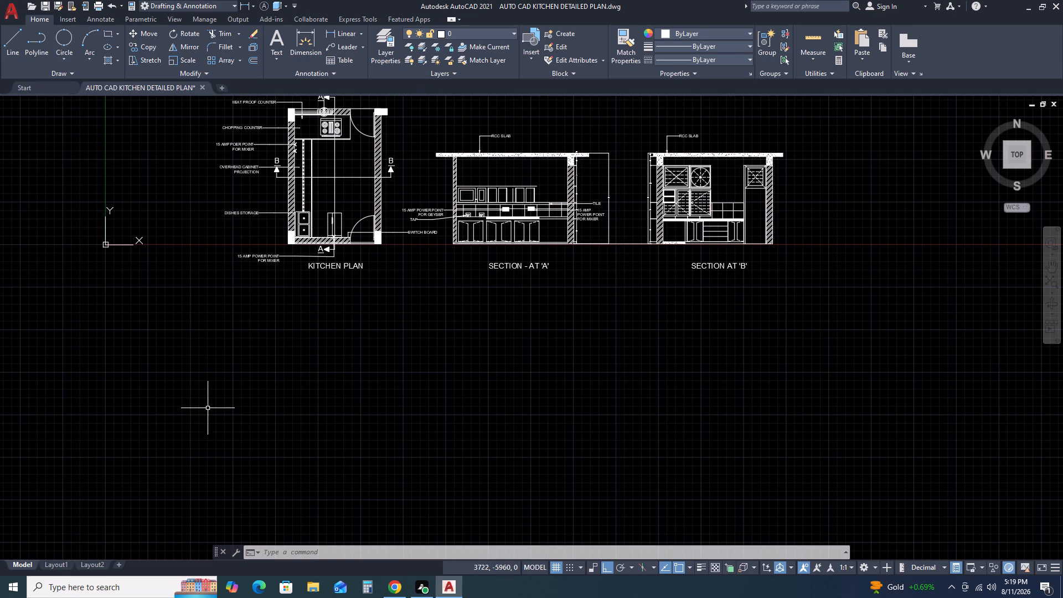
text(L)
key(space)
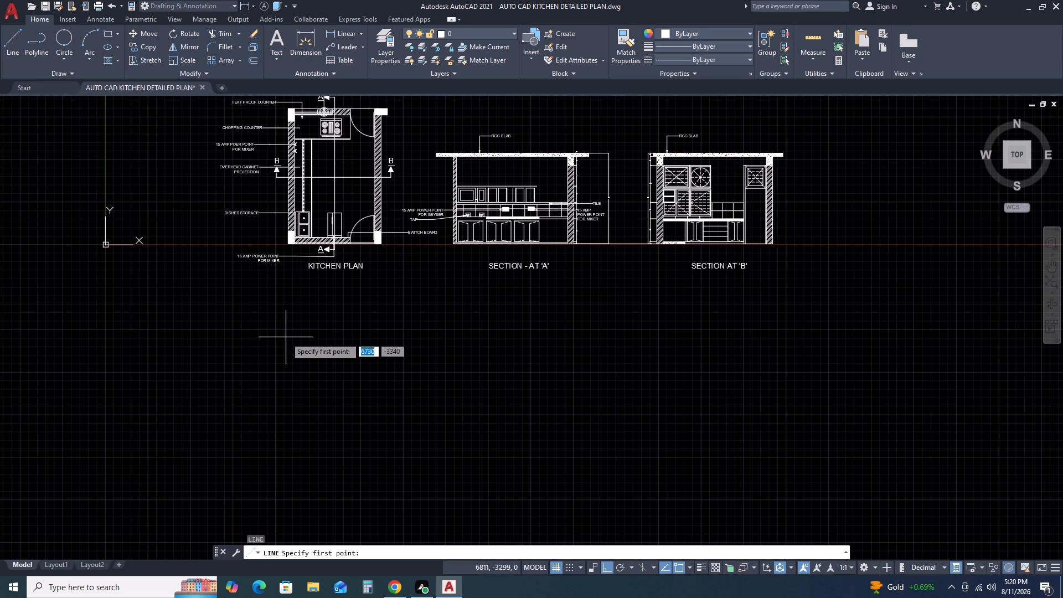
drag(286, 328, 281, 340)
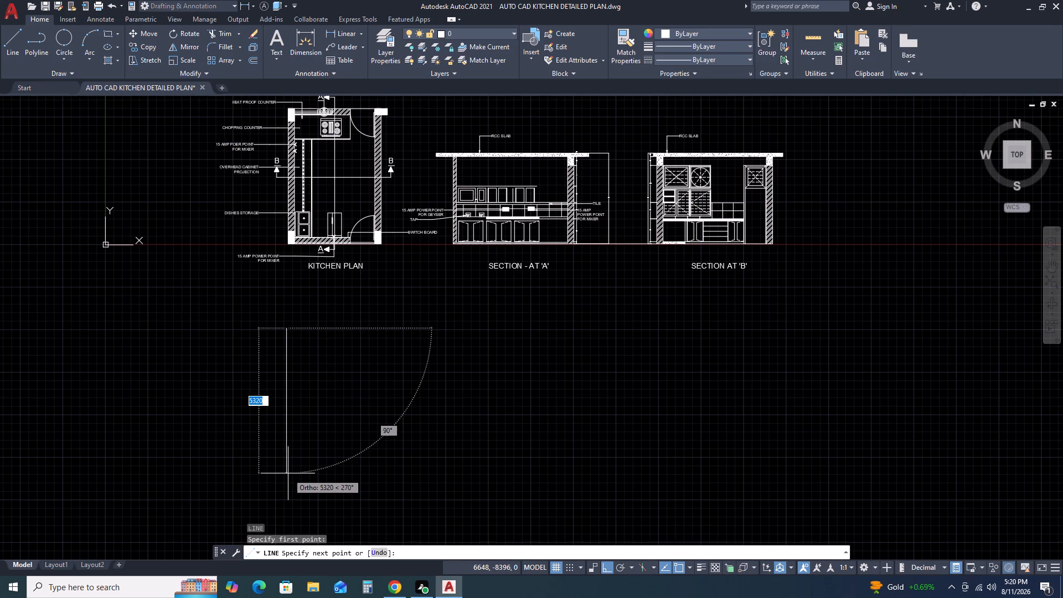
text(3775)
key(space)
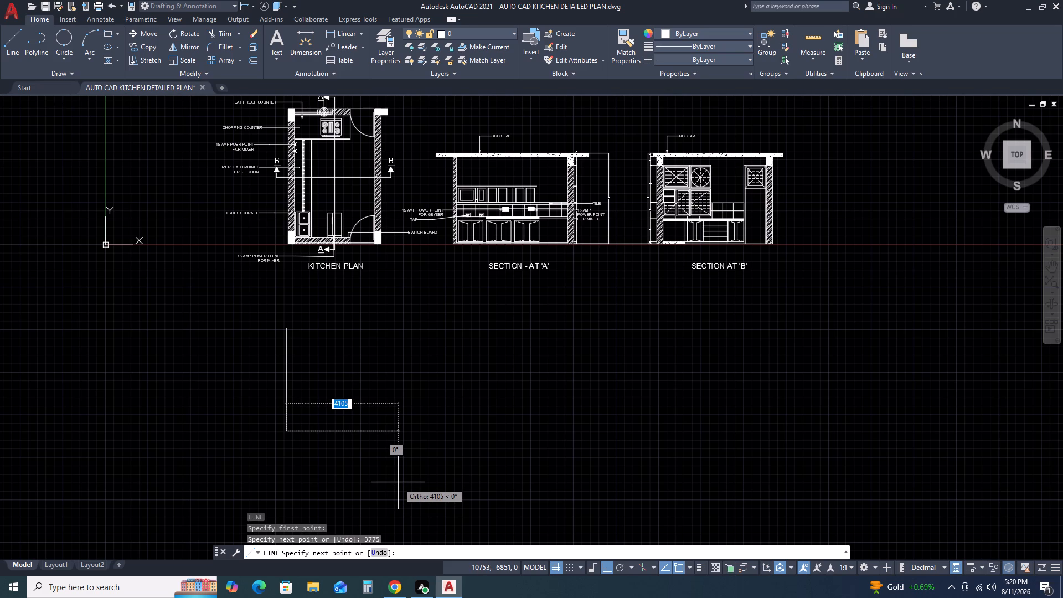
click(417, 481)
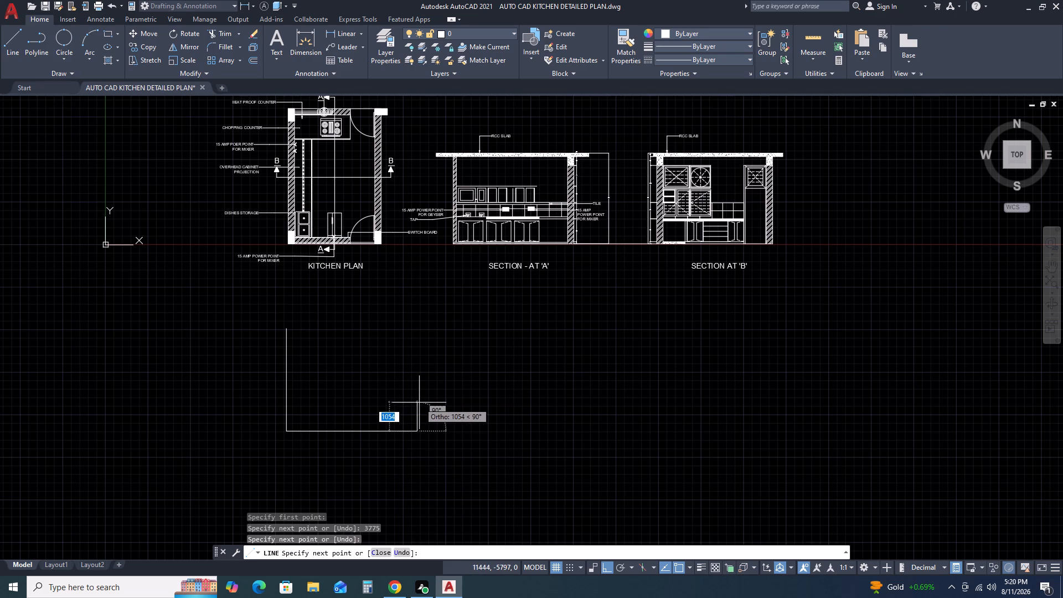
Continue the line from the base's right end with two stair steps, each rising 180 and running 180 to the right.
key(1)
text(80)
key(space)
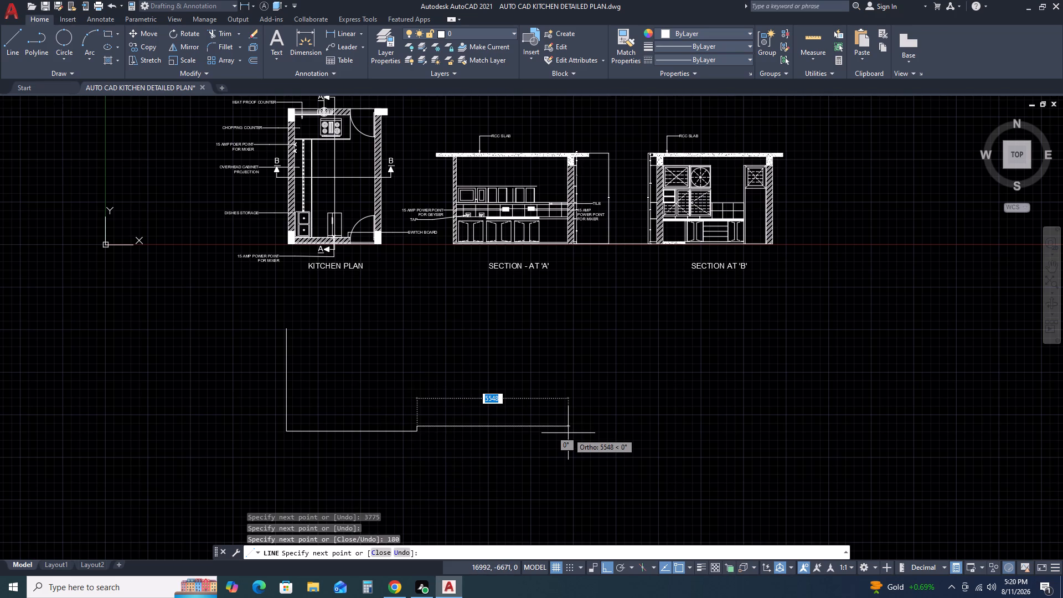
text(180)
key(space)
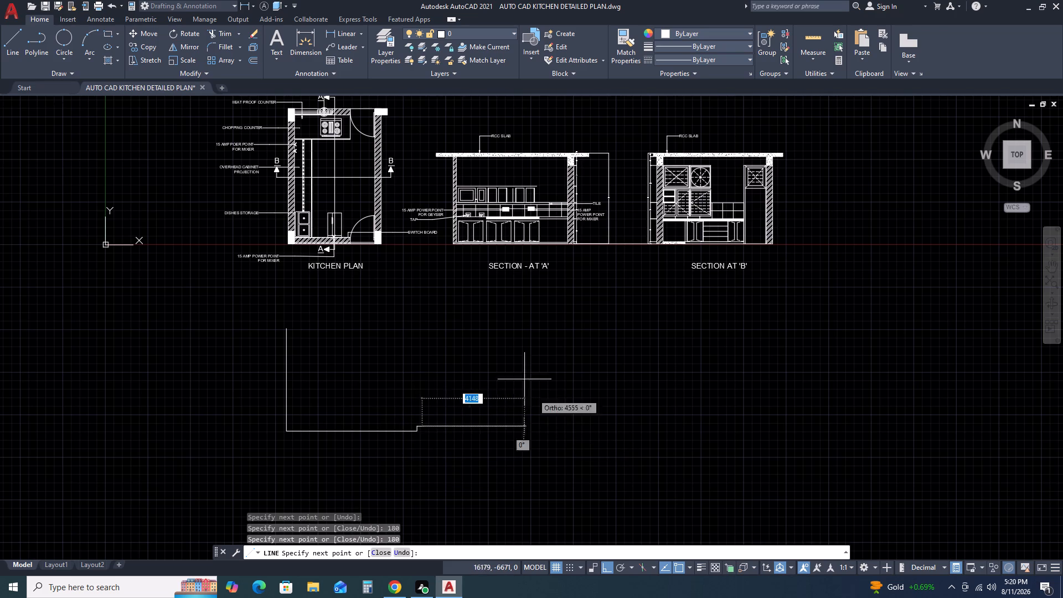
key(1)
text(80)
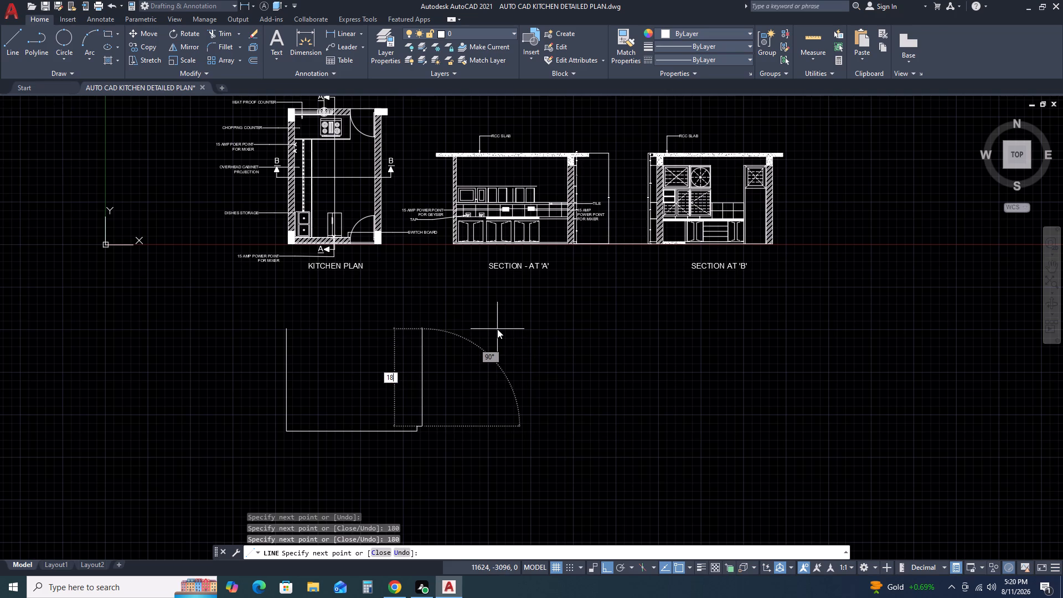
key(space)
key(1)
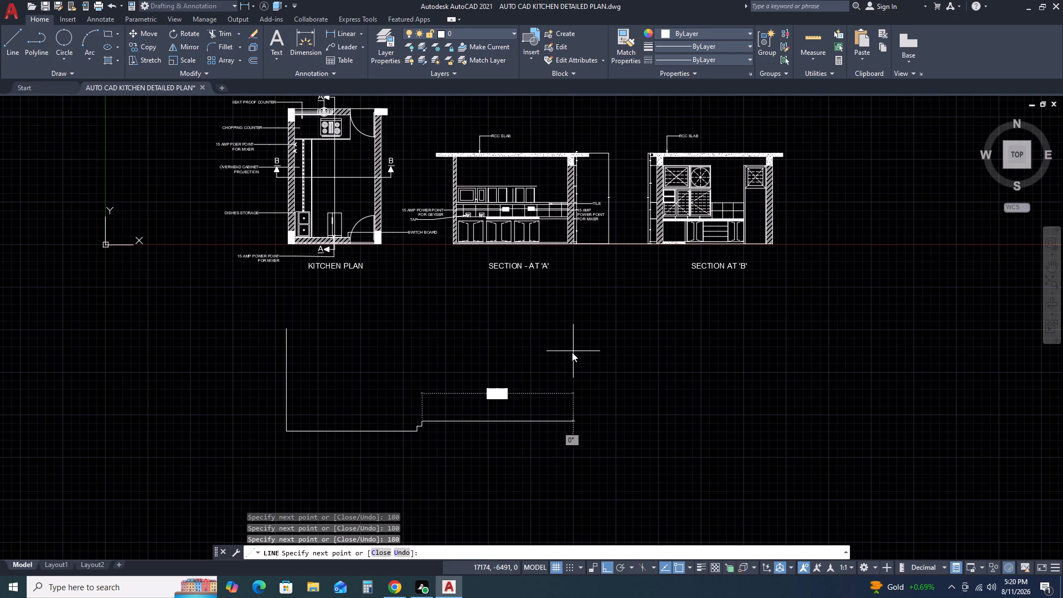
text(80)
key(space)
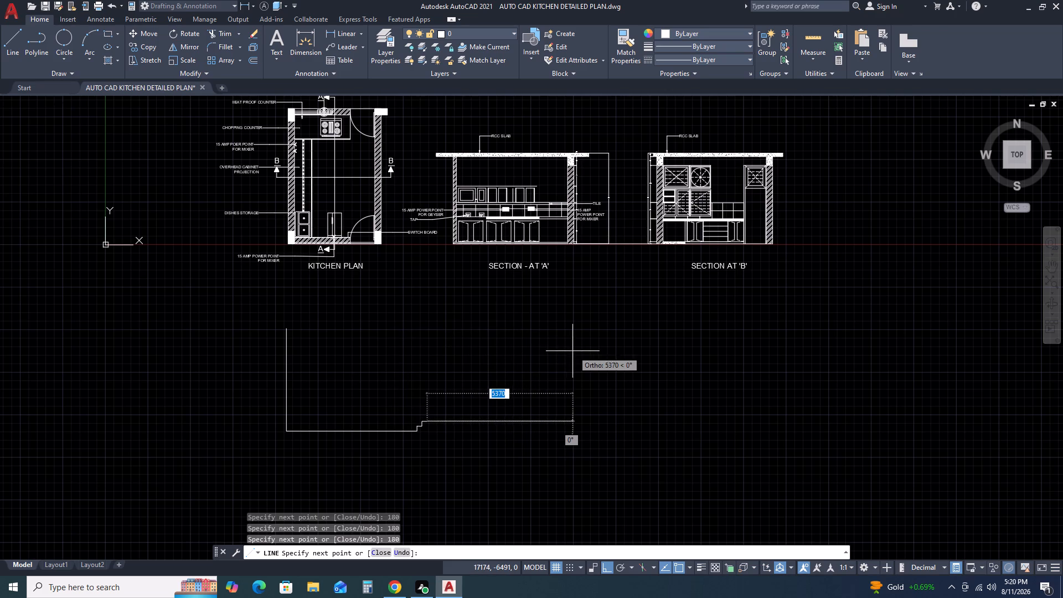
Continue the stepped line with three more stair steps, each rising 180 and running 180 to the right.
key(1)
text(80)
key(space)
key(1)
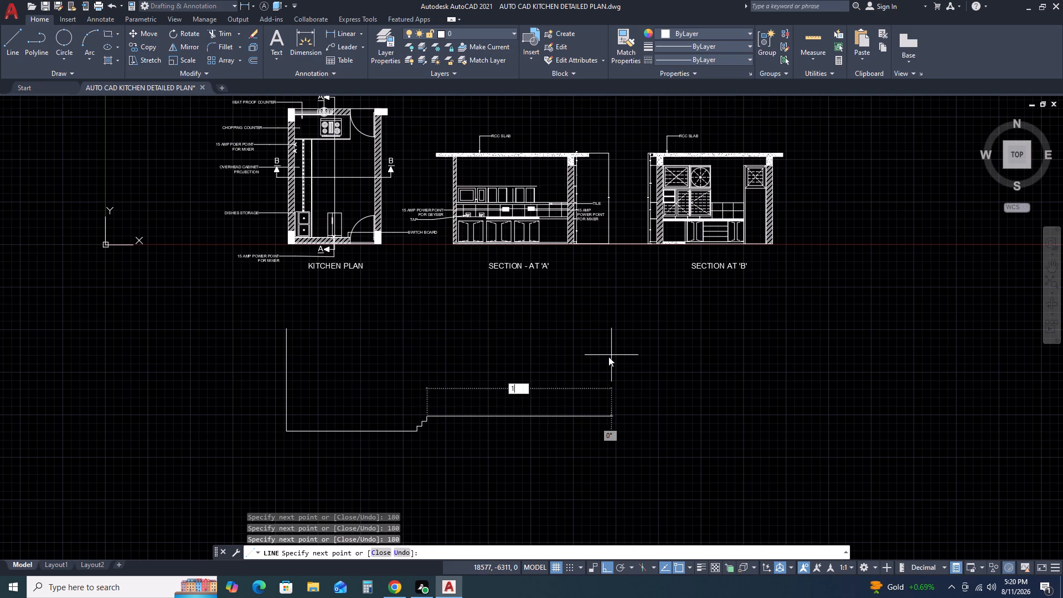
text(80)
key(space)
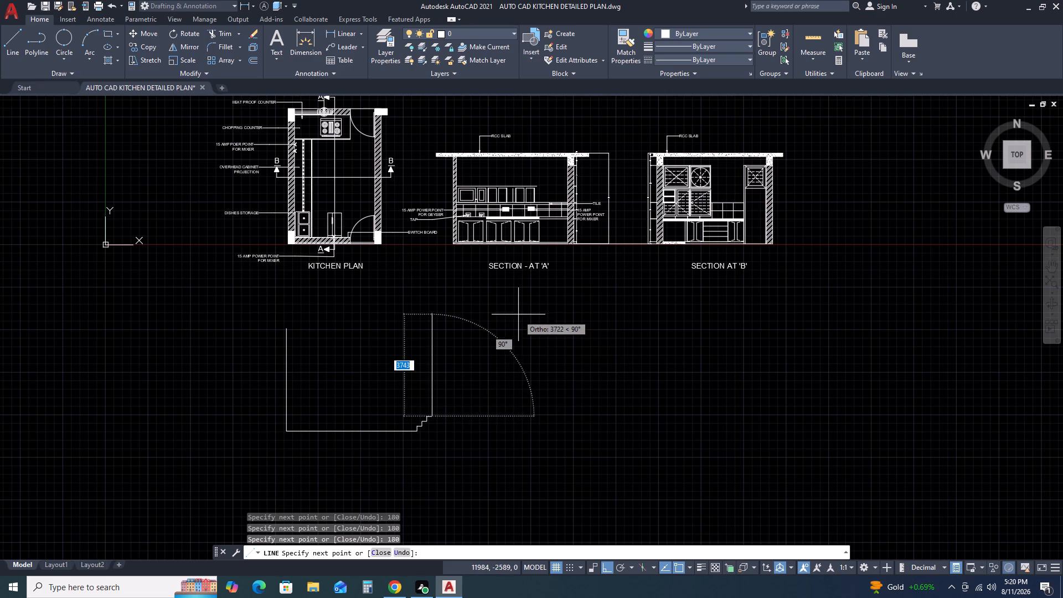
text(180)
key(space)
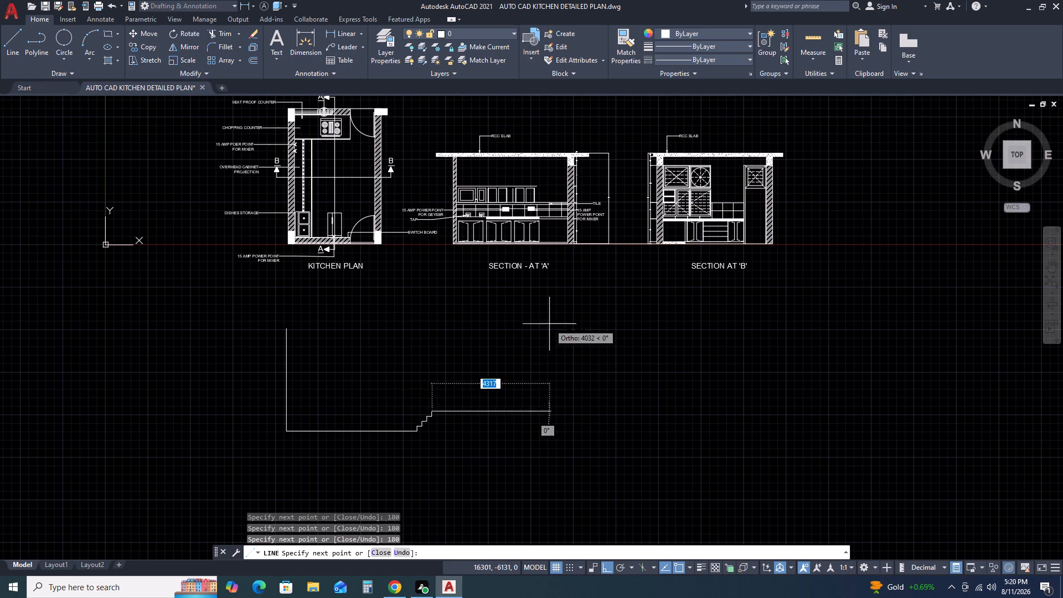
key(1)
key(8)
key(0)
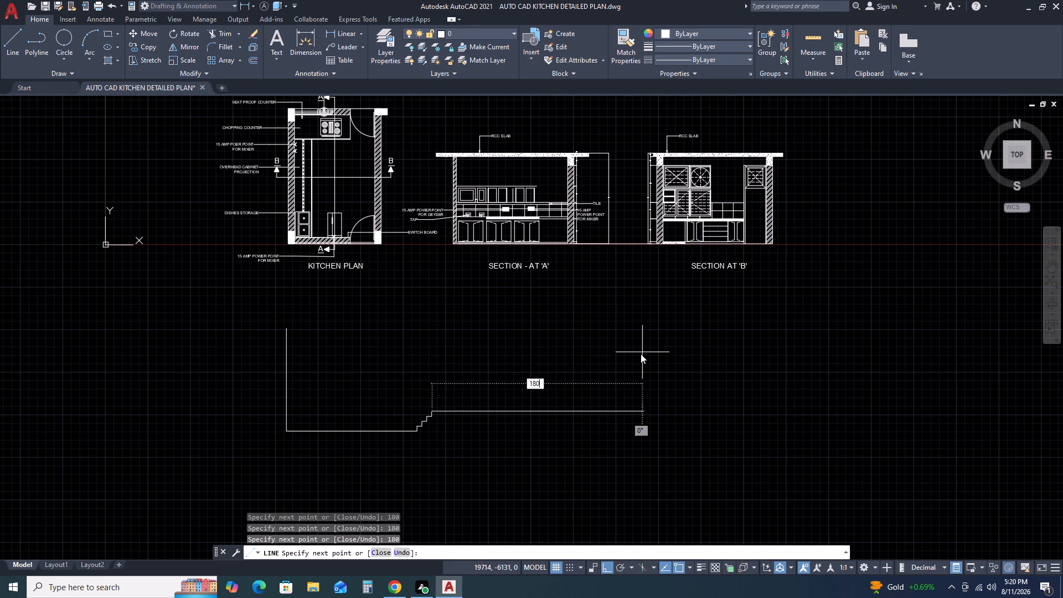
key(space)
key(1)
text(80)
key(space)
key(1)
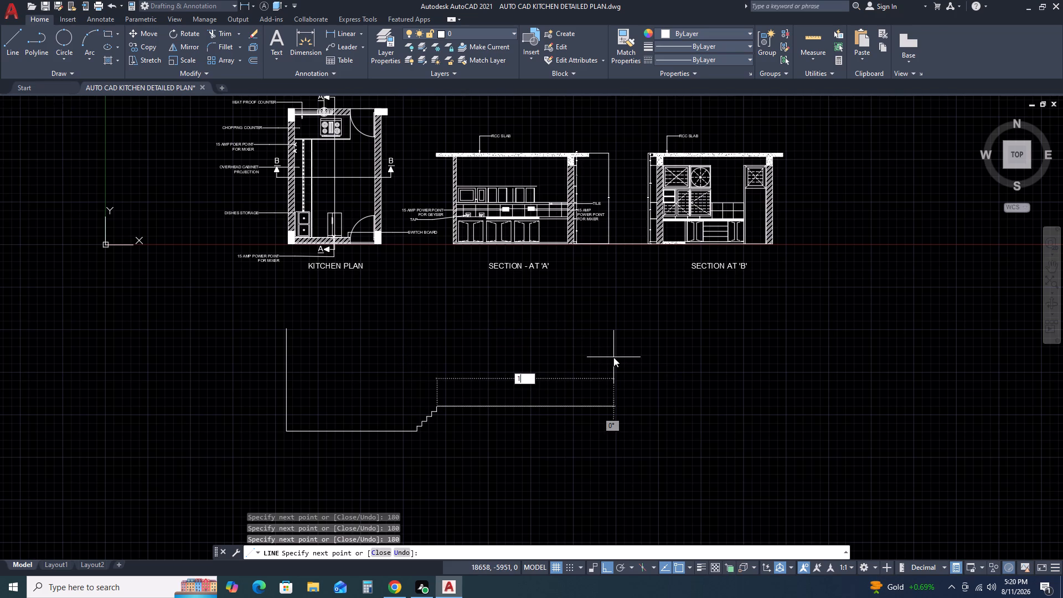
text(80)
key(space)
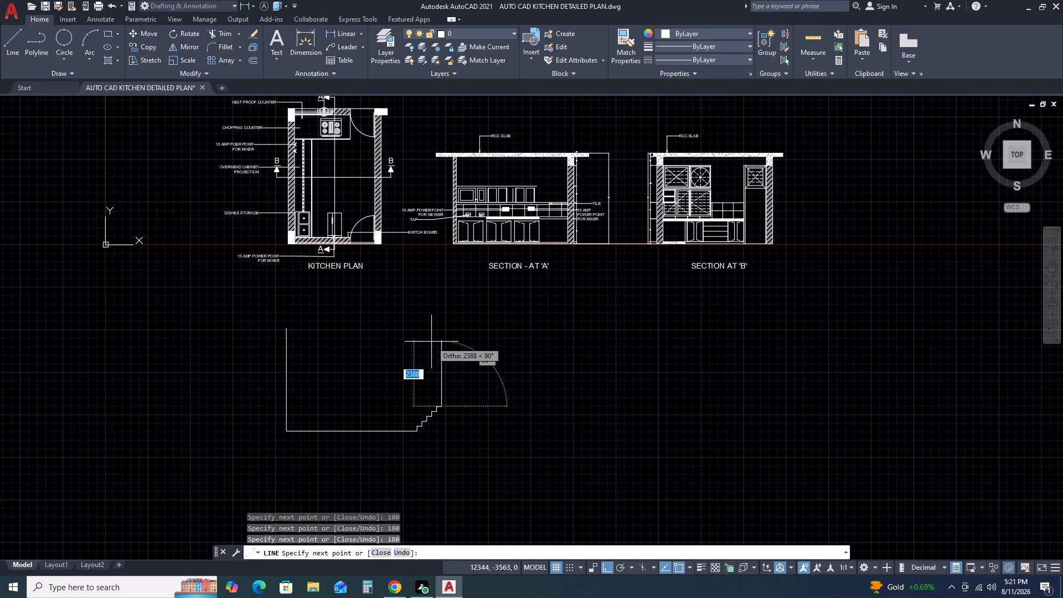
Finish the line with a vertical run of about 2875 from the top step, level with the left line's upper end.
middle_drag(437, 316, 445, 444)
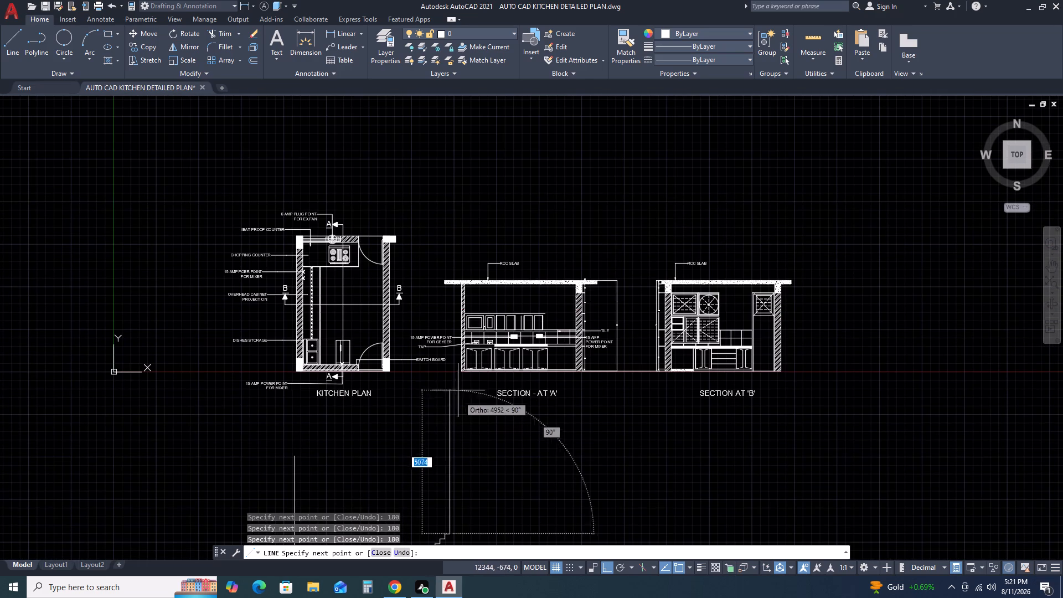
scroll(435, 468, down, 1)
middle_drag(447, 465, 456, 416)
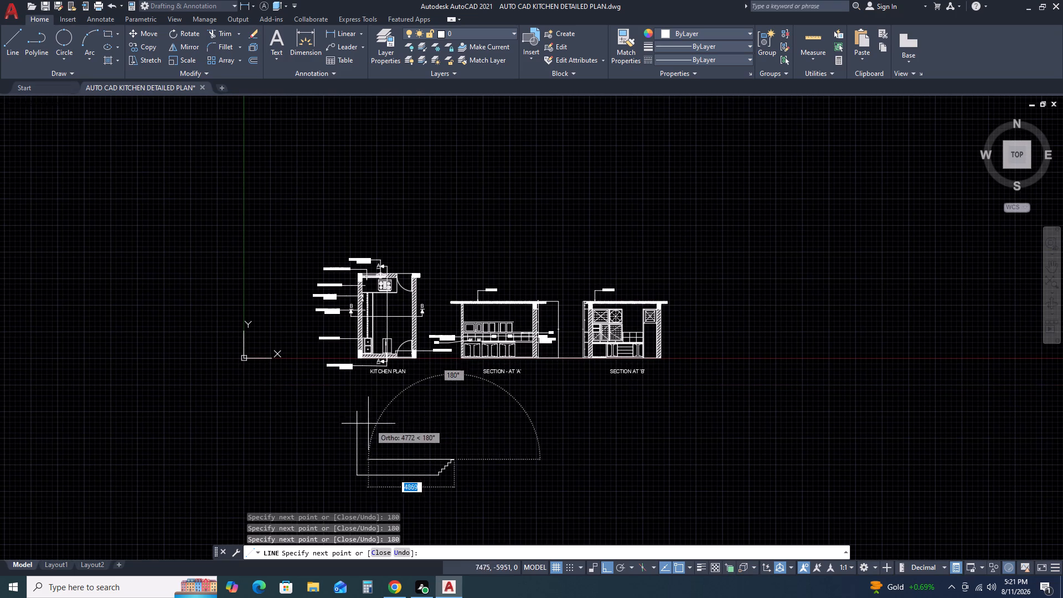
click(455, 412)
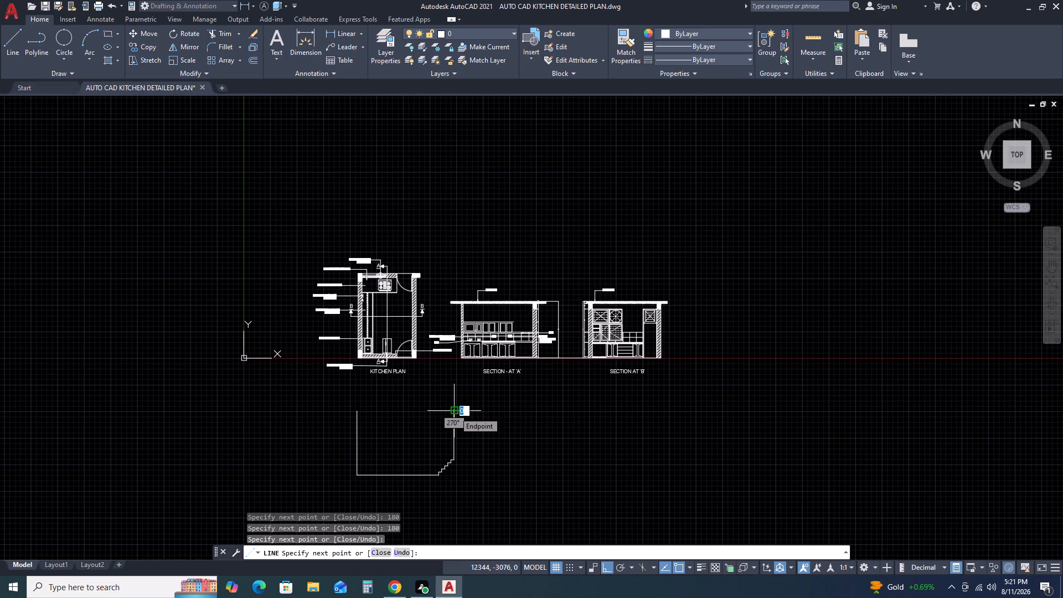
key(Escape)
Close the outline with a horizontal line joining the upper ends of its left and right vertical lines.
middle_drag(422, 445, 511, 419)
middle_click(511, 419)
middle_click(513, 417)
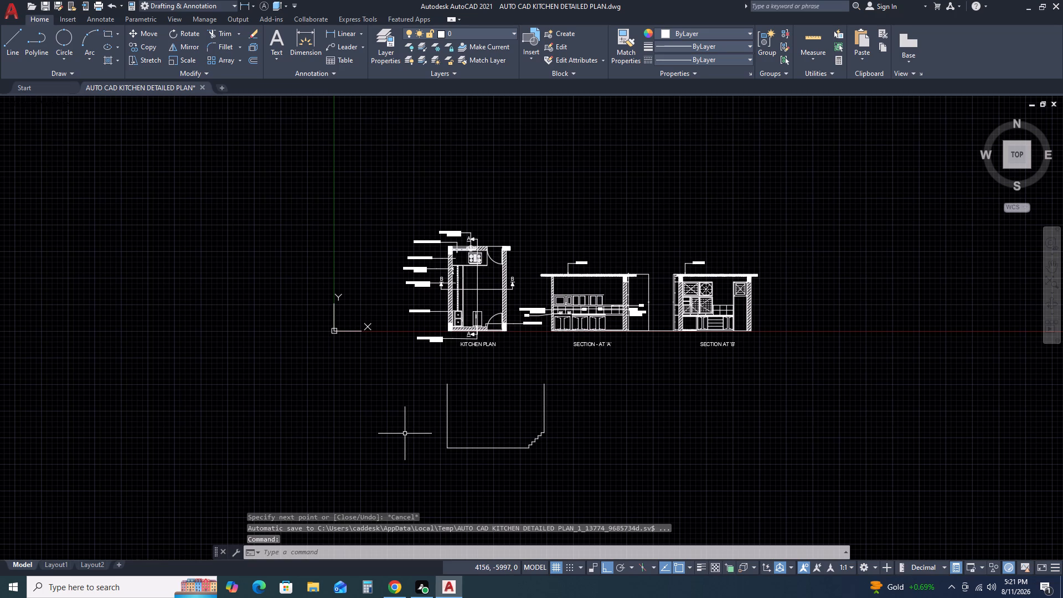
text(L)
key(space)
click(447, 384)
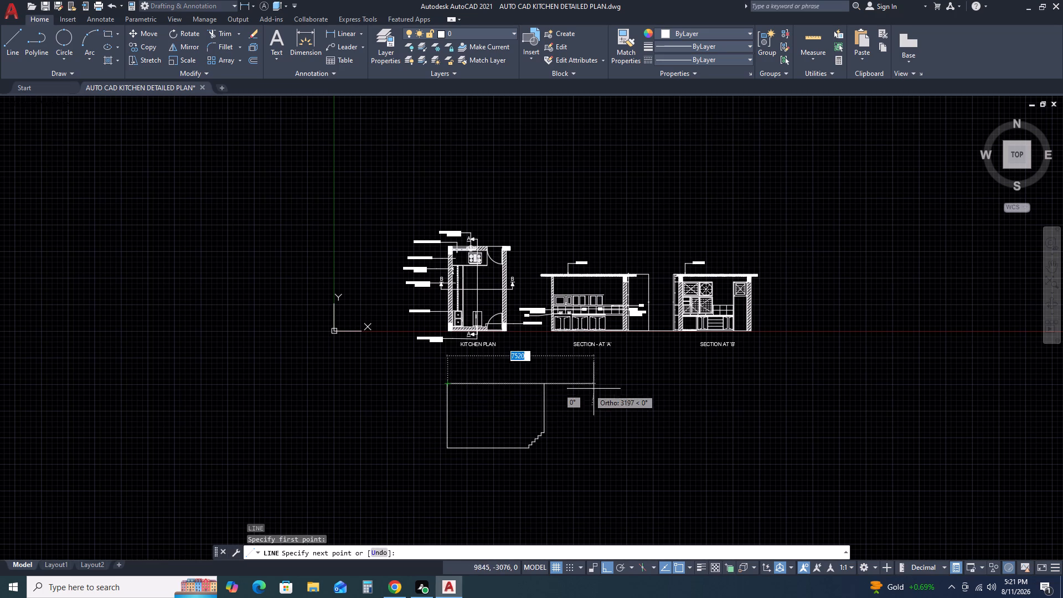
click(546, 384)
key(Escape)
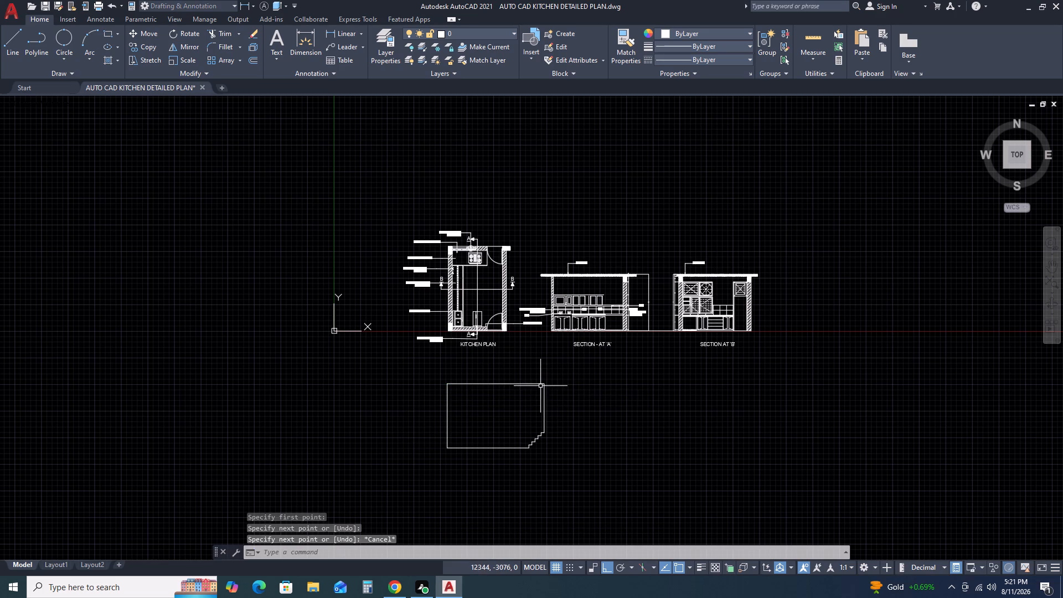
Offset the outline's left and right vertical lines 230 outward to form the wall thickness.
click(447, 415)
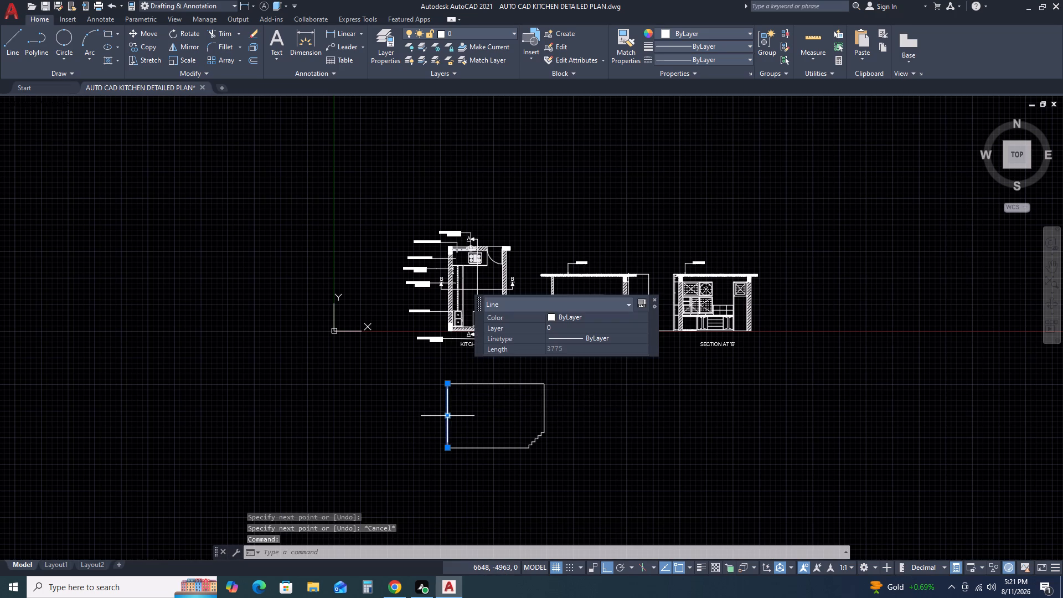
text(O)
key(space)
text(230)
key(space)
click(426, 430)
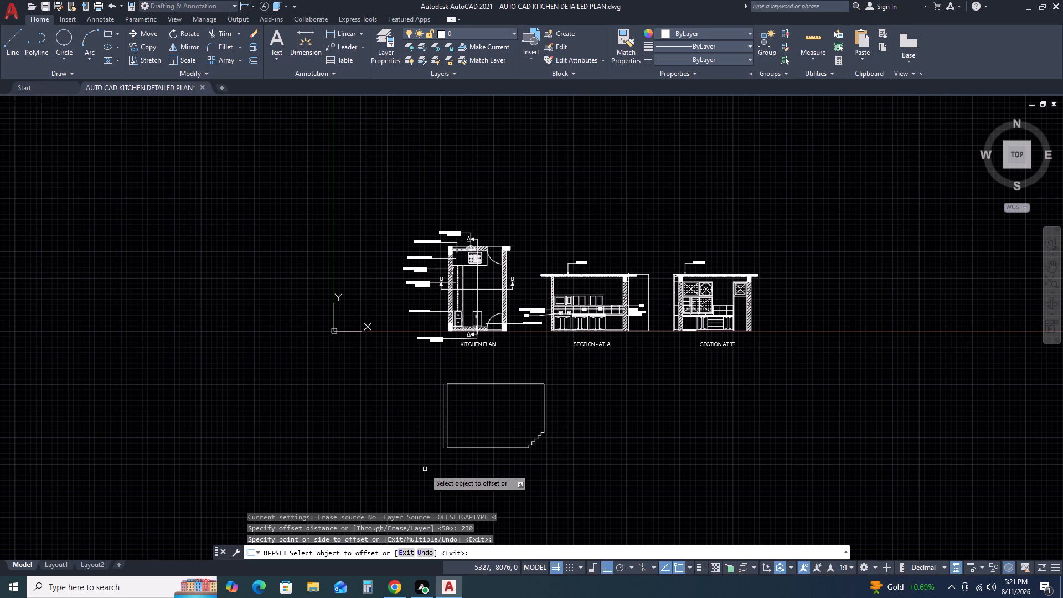
click(544, 417)
click(580, 417)
key(Escape)
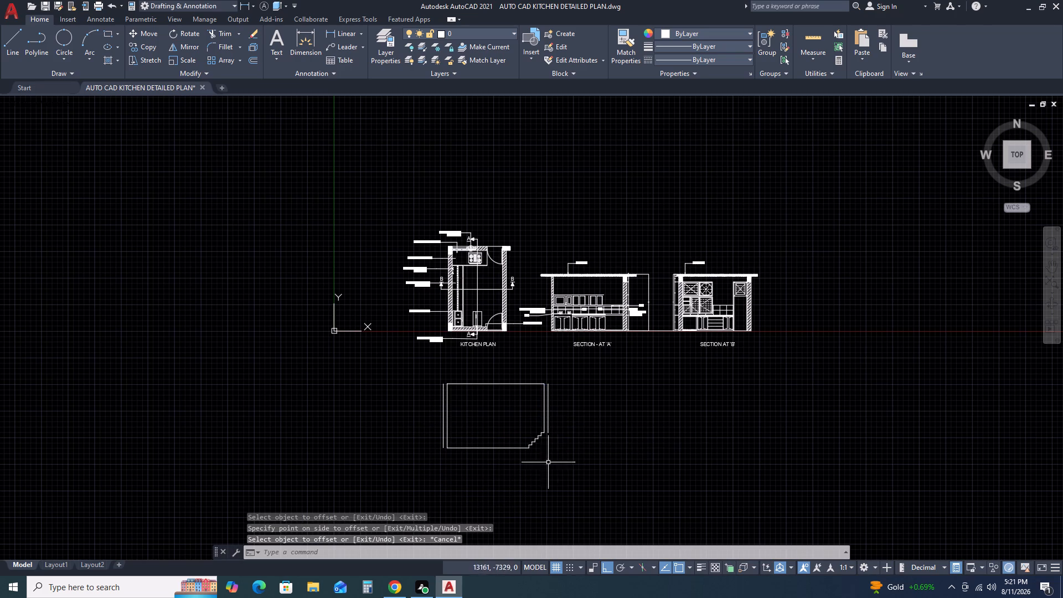
Offset the outline's top horizontal line 115 upward to form the slab thickness.
scroll(451, 451, up, 1)
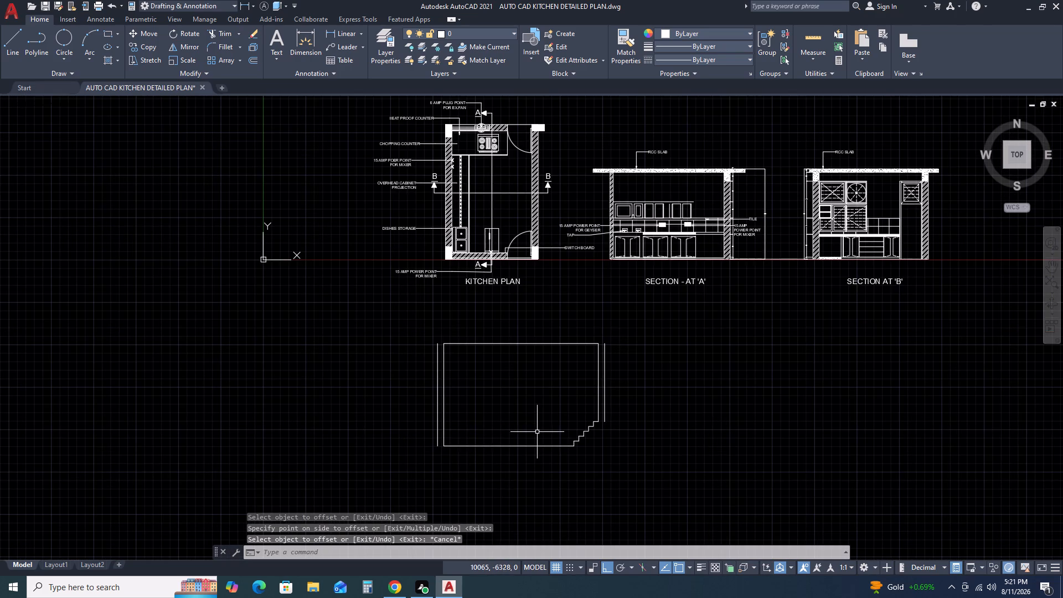
scroll(538, 435, down, 1)
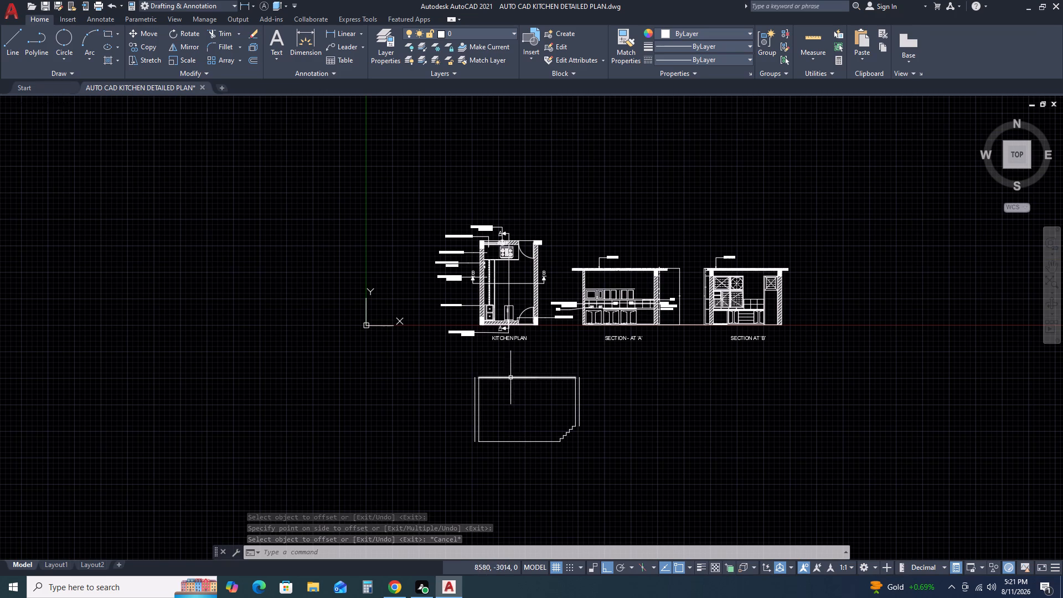
scroll(509, 378, up, 1)
click(508, 379)
text(O)
key(space)
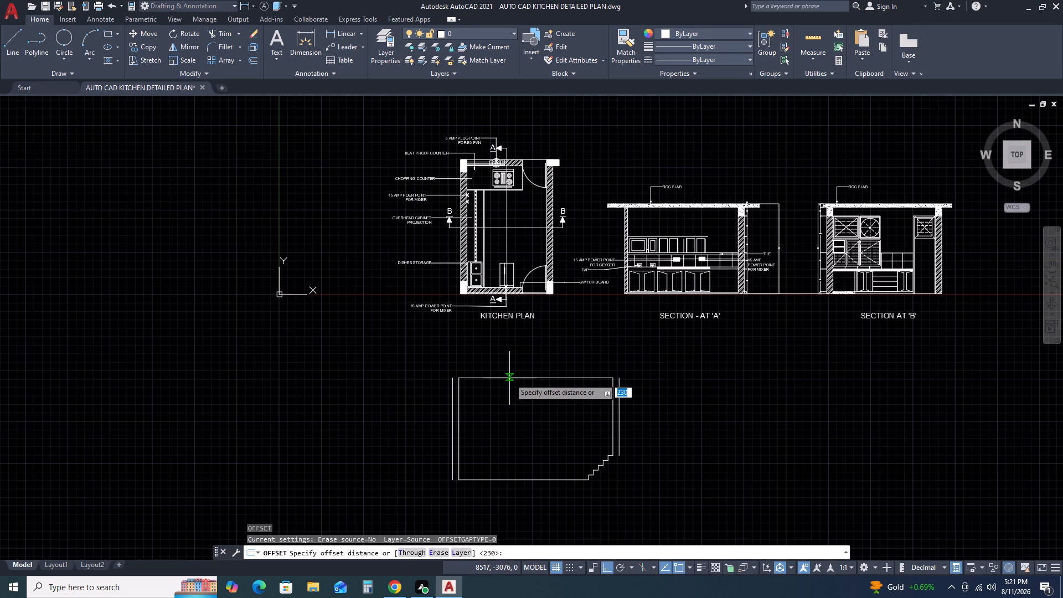
text(11)
key(5)
key(space)
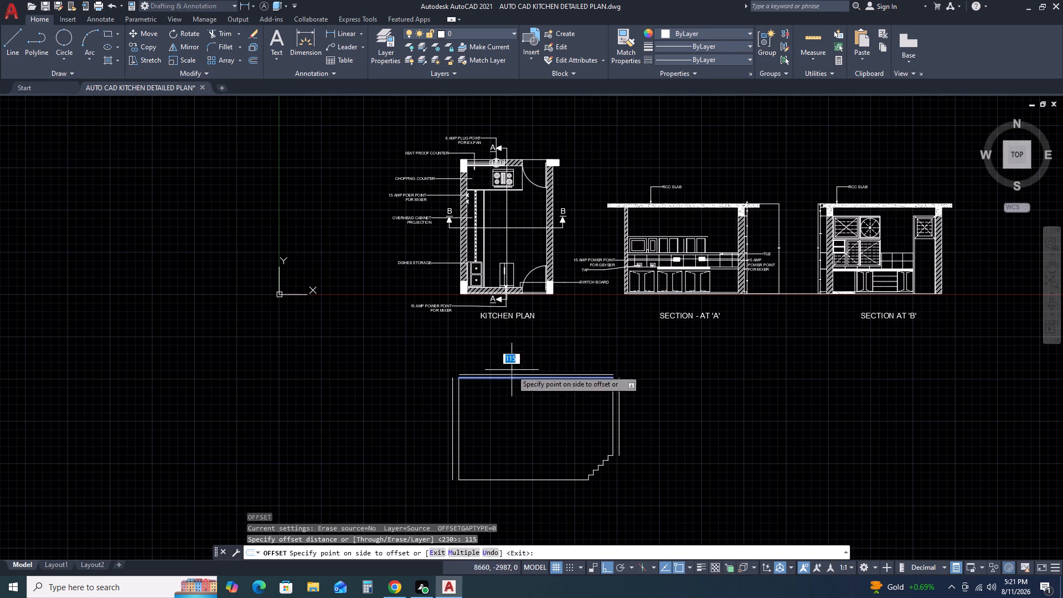
click(515, 364)
key(Escape)
Fillet the outer top line with both outer wall lines at radius 0 to make square upper corners.
key(f)
key(space)
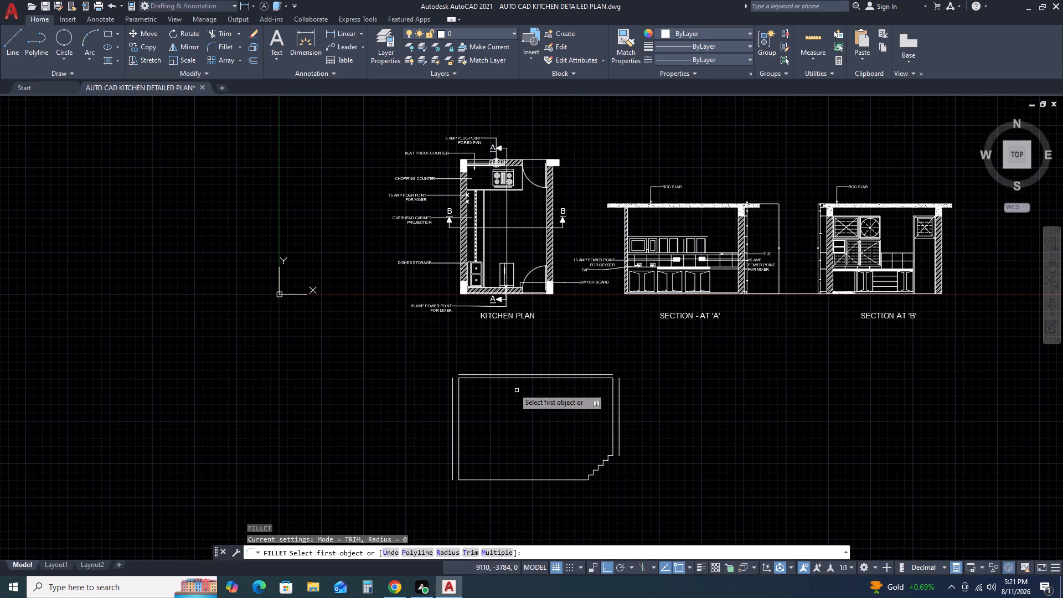
click(489, 372)
click(487, 376)
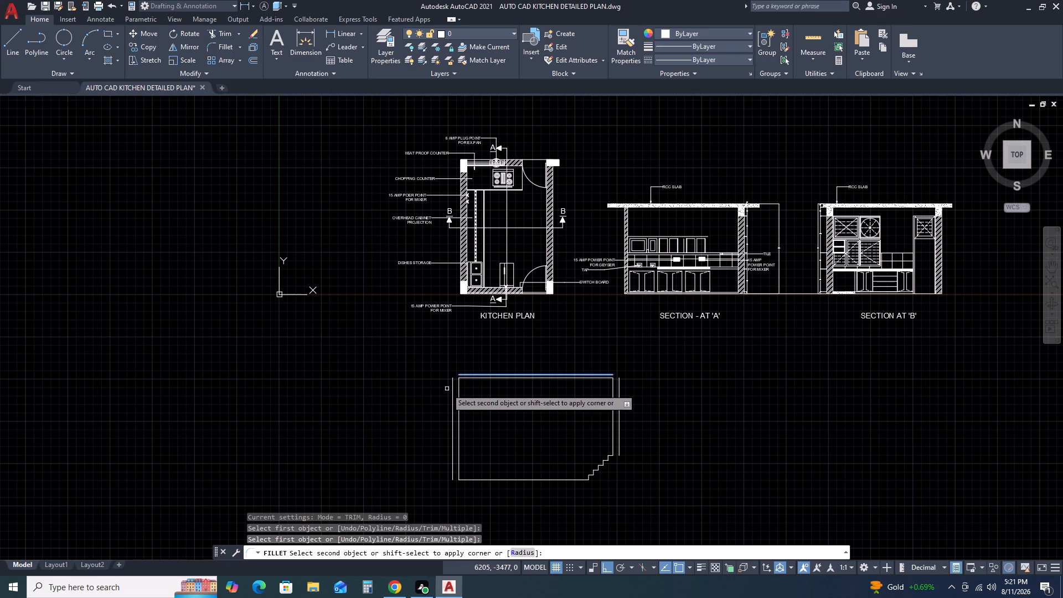
click(452, 388)
key(space)
click(619, 392)
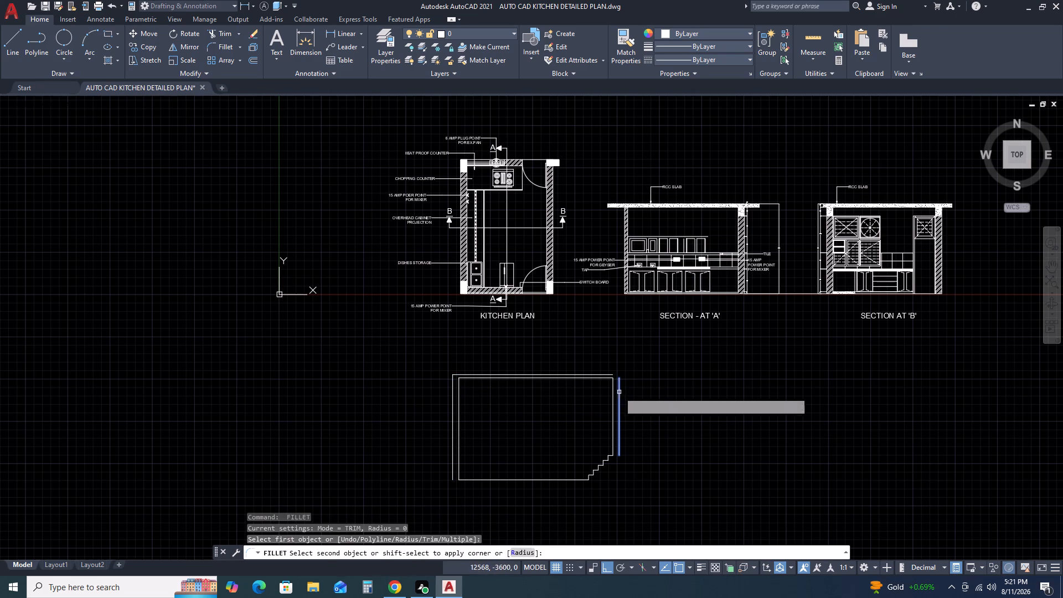
click(606, 375)
key(space)
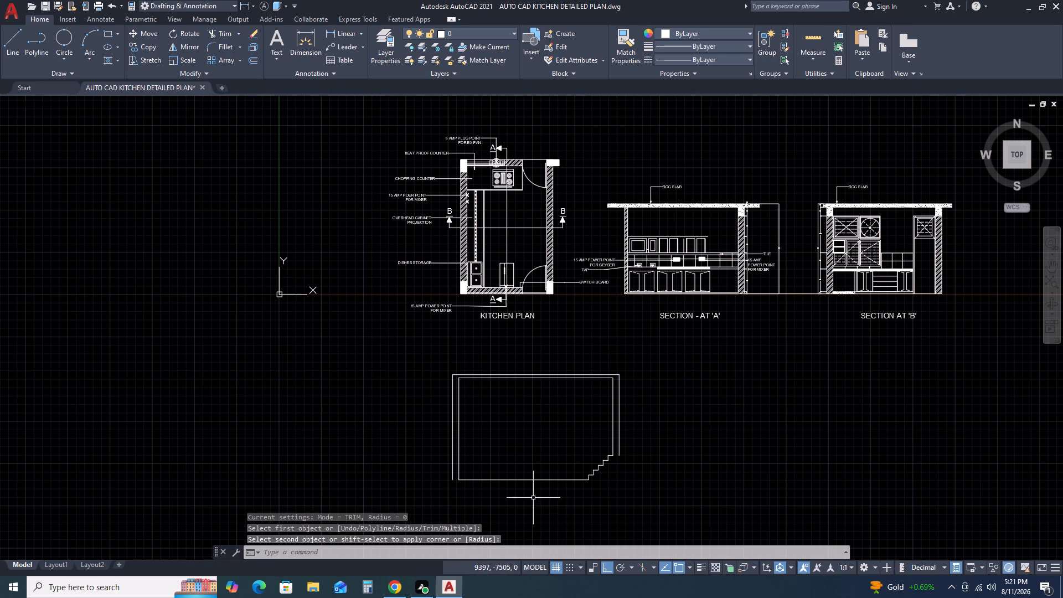
middle_drag(558, 507, 559, 450)
middle_drag(559, 446, 559, 434)
key(Escape)
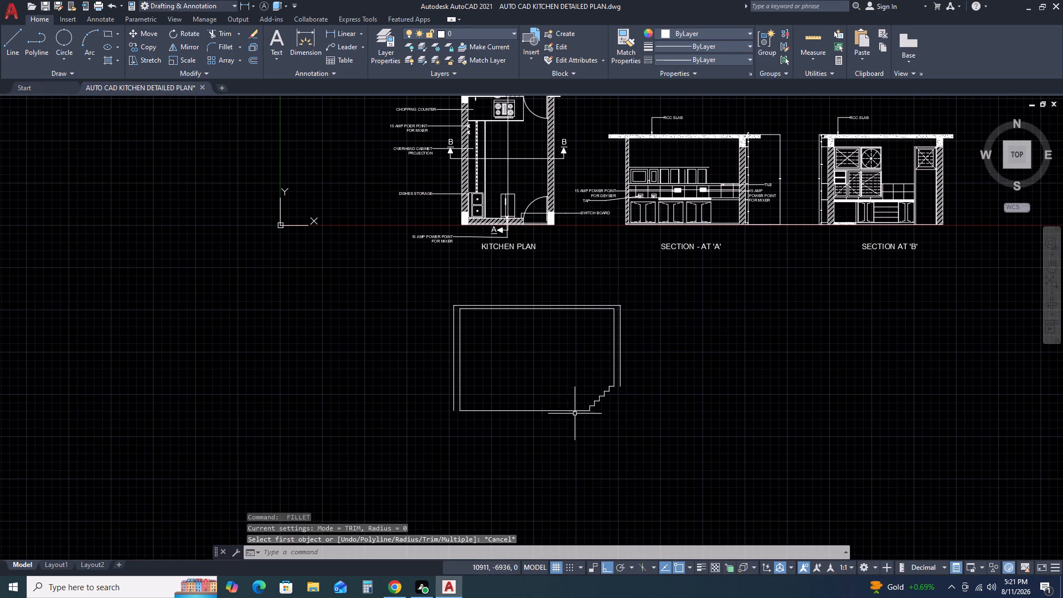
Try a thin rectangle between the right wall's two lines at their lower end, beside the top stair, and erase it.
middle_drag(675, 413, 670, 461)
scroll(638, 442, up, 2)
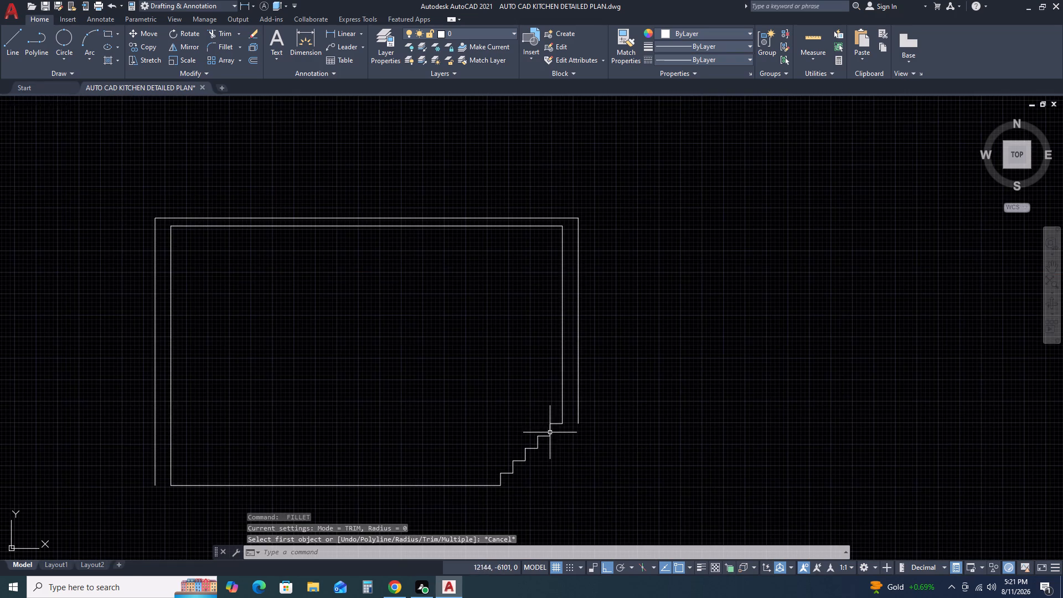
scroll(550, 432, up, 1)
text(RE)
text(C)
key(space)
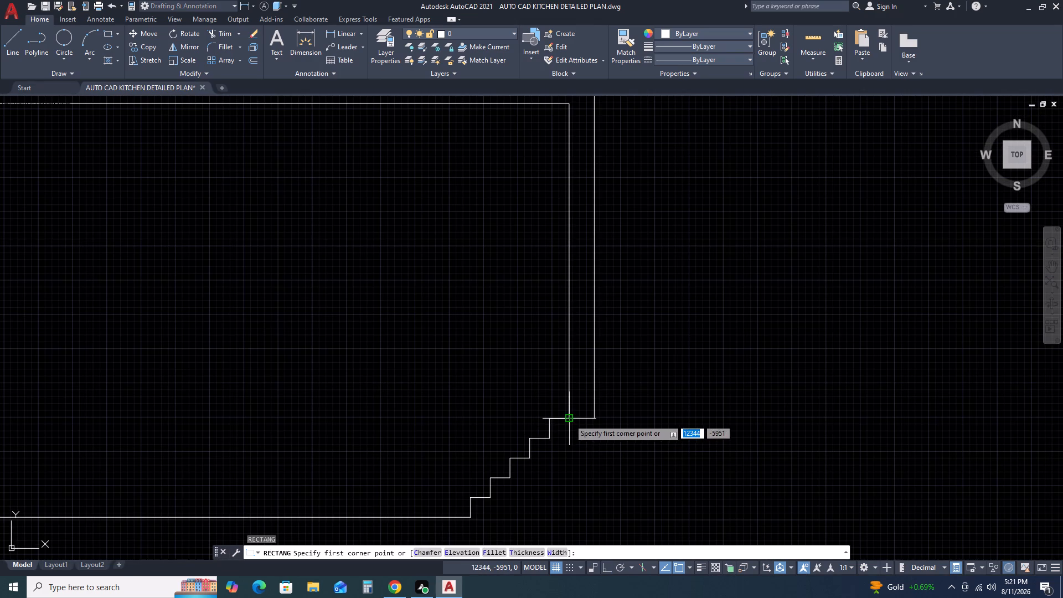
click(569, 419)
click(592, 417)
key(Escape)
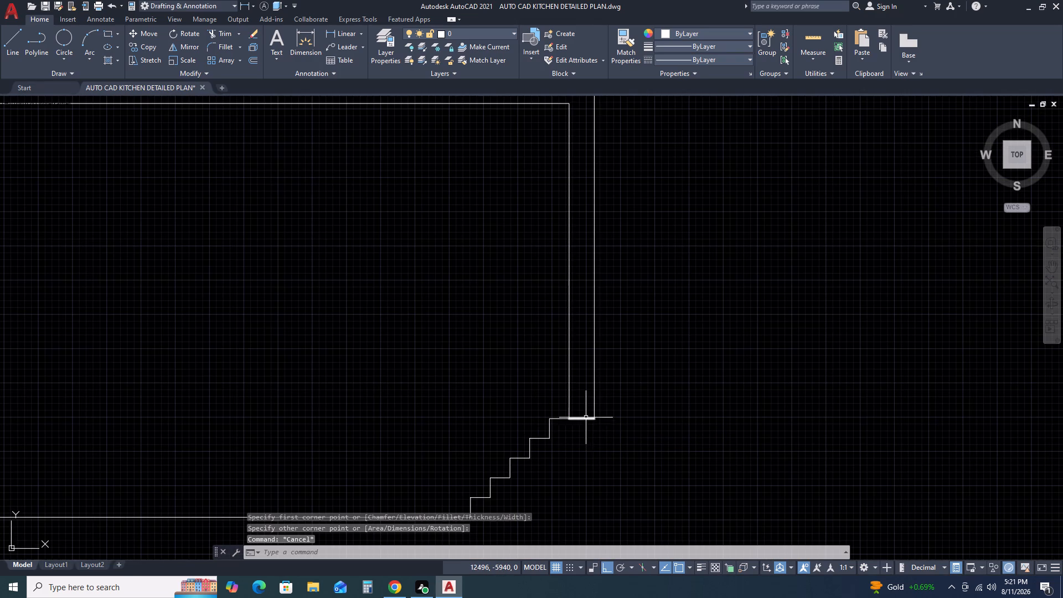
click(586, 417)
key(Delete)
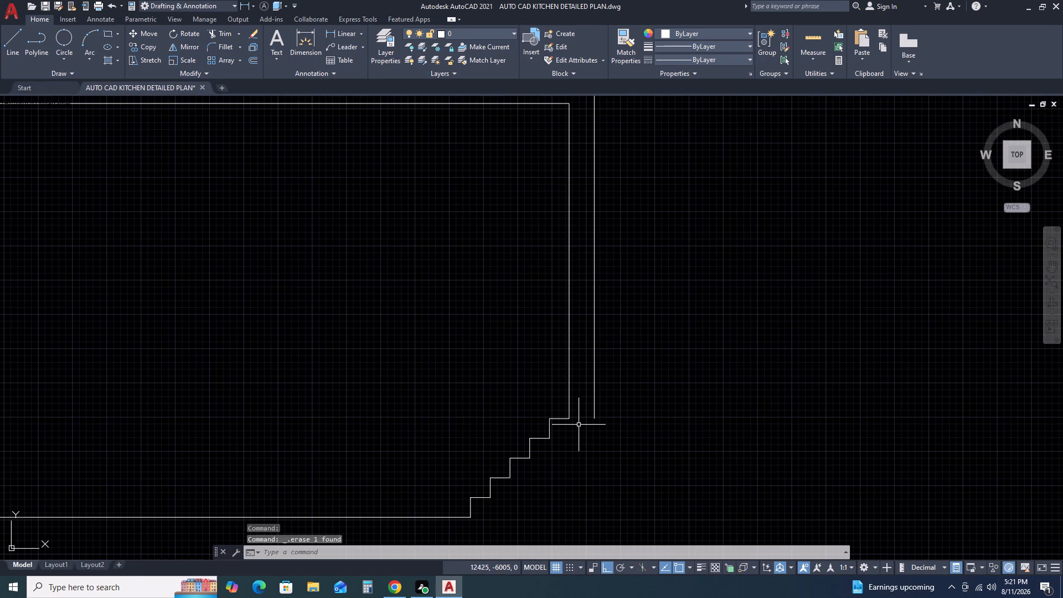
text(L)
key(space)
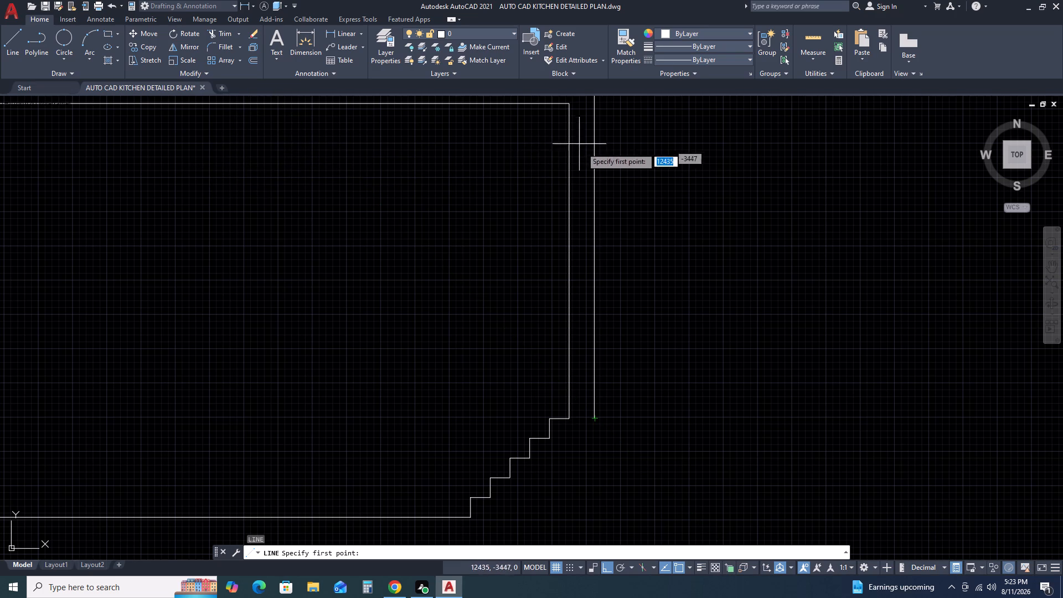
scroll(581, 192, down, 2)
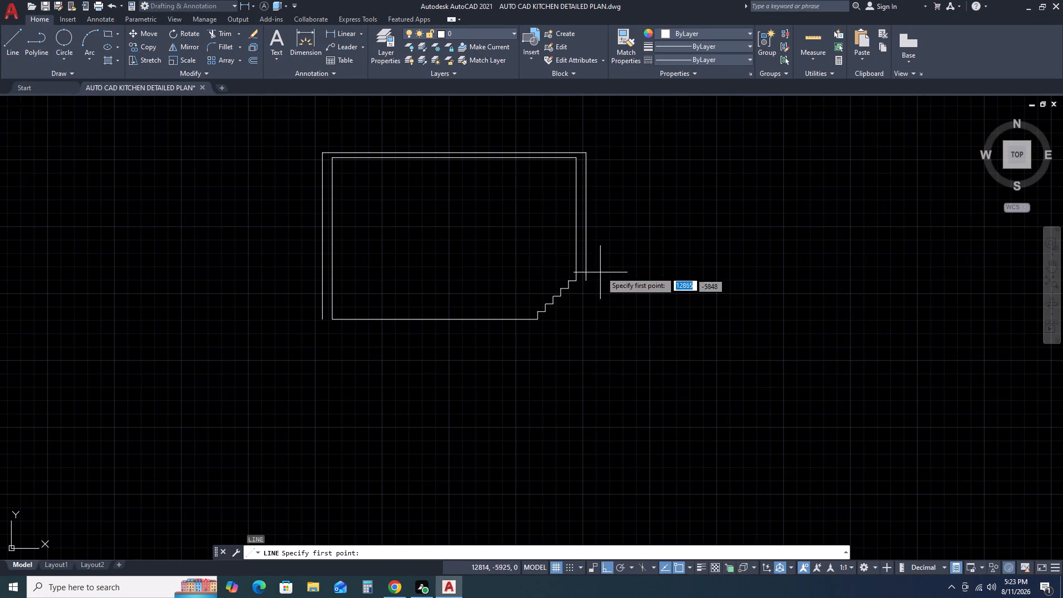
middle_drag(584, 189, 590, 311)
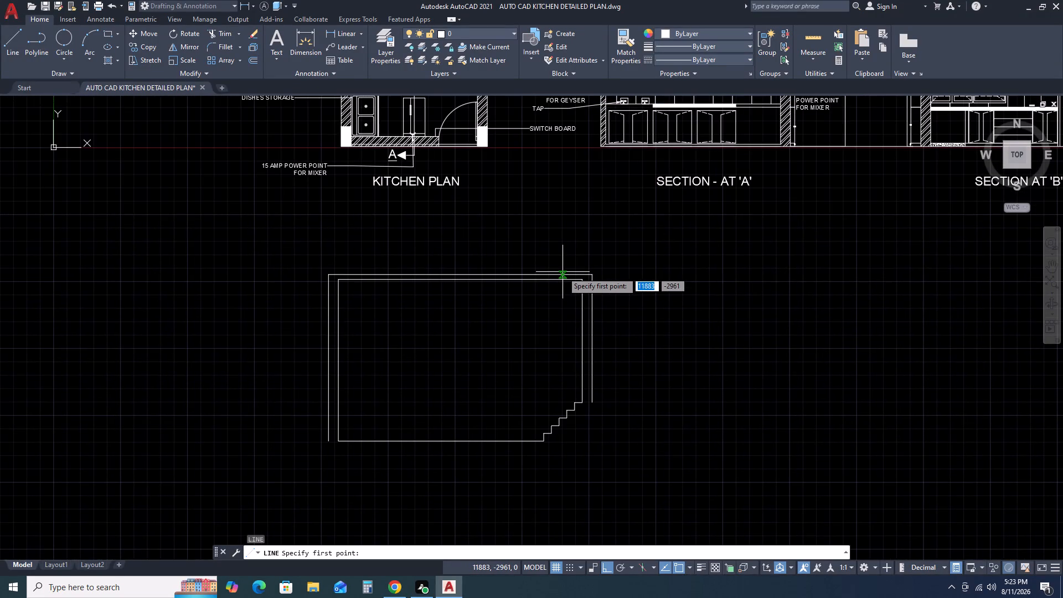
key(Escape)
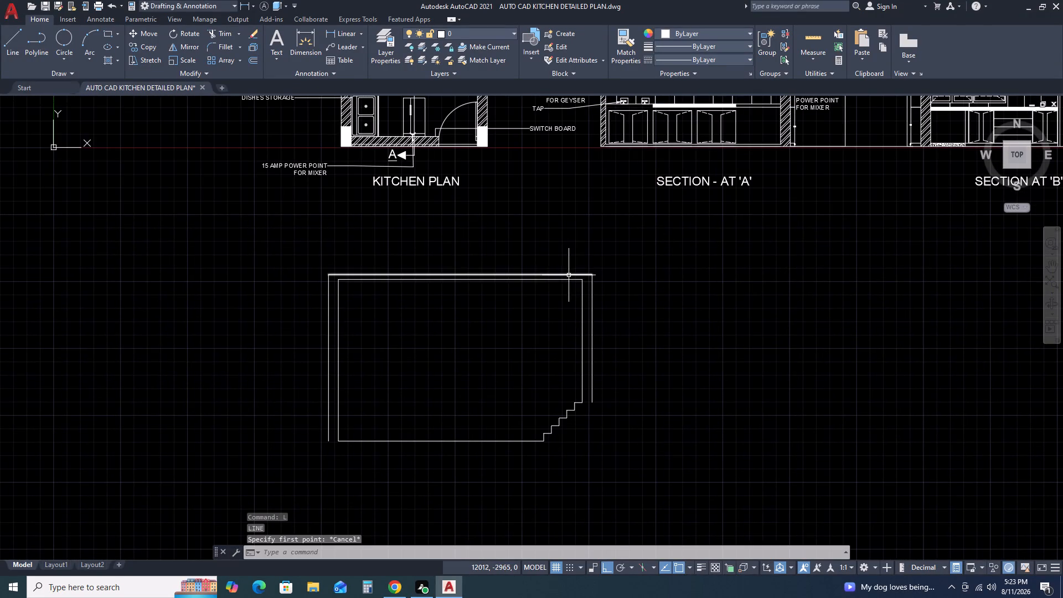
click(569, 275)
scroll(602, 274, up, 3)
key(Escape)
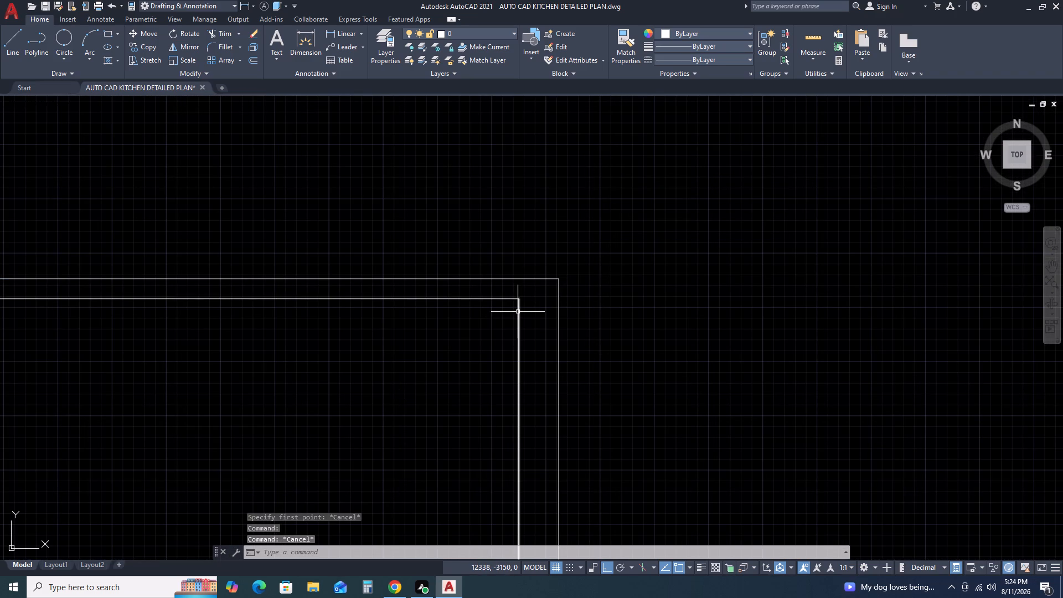
Trim the outer top line back to the right wall's inner line, using a temporary extension of that inner line as the cutting edge.
text(EX)
key(space)
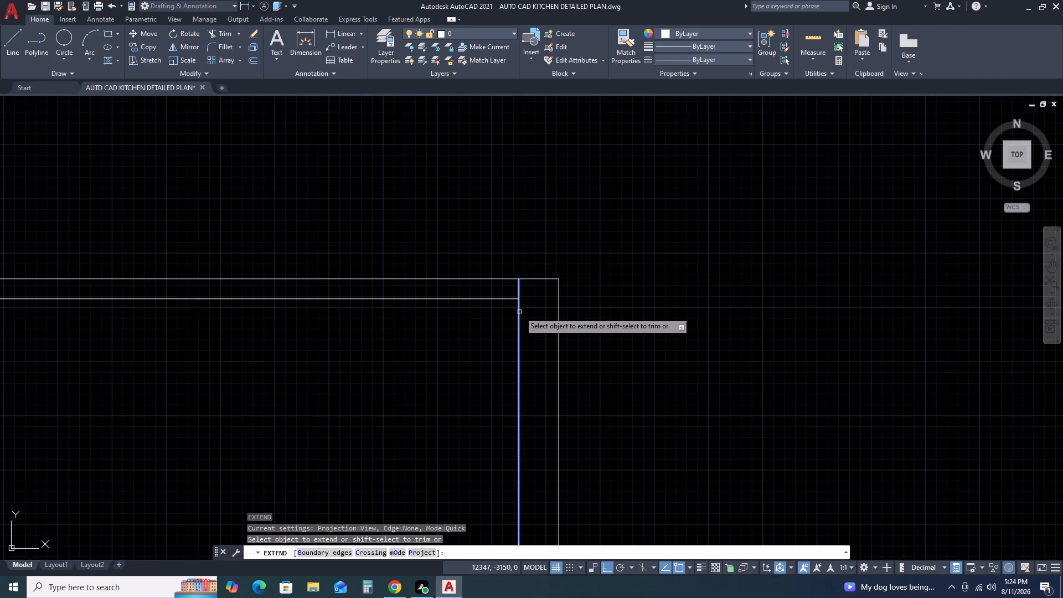
click(518, 313)
key(Escape)
text(TR)
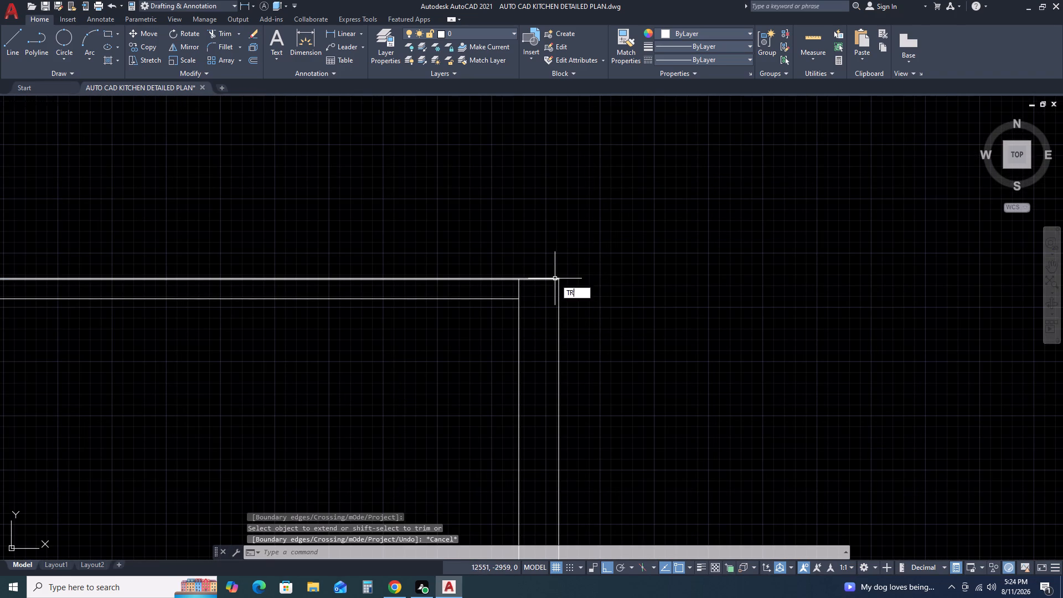
key(space)
click(544, 287)
click(539, 260)
key(Escape)
scroll(592, 255, down, 1)
key(space)
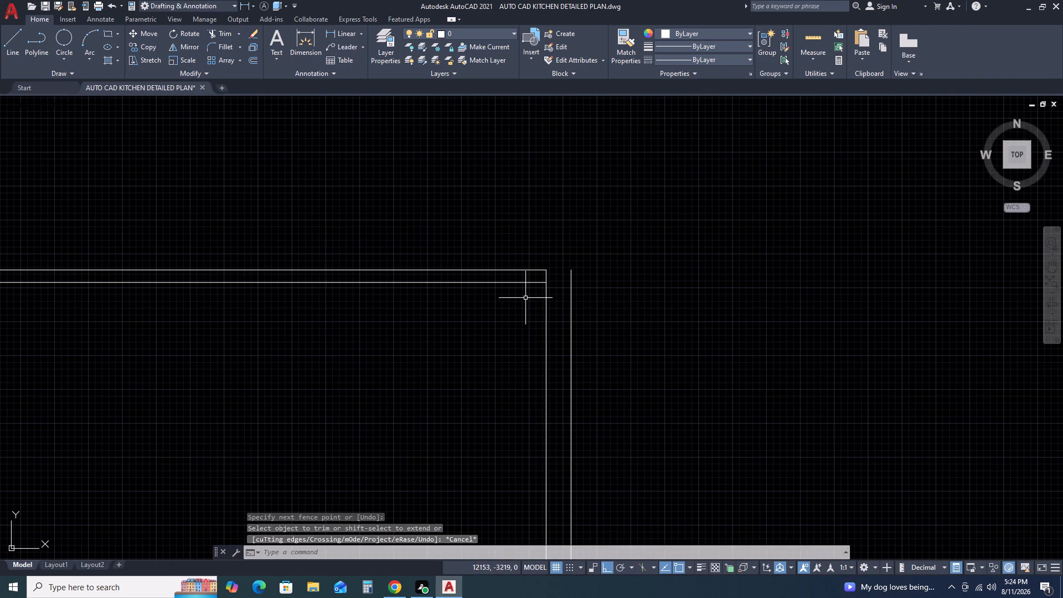
scroll(528, 286, up, 2)
click(591, 255)
click(532, 265)
key(Escape)
scroll(633, 252, down, 1)
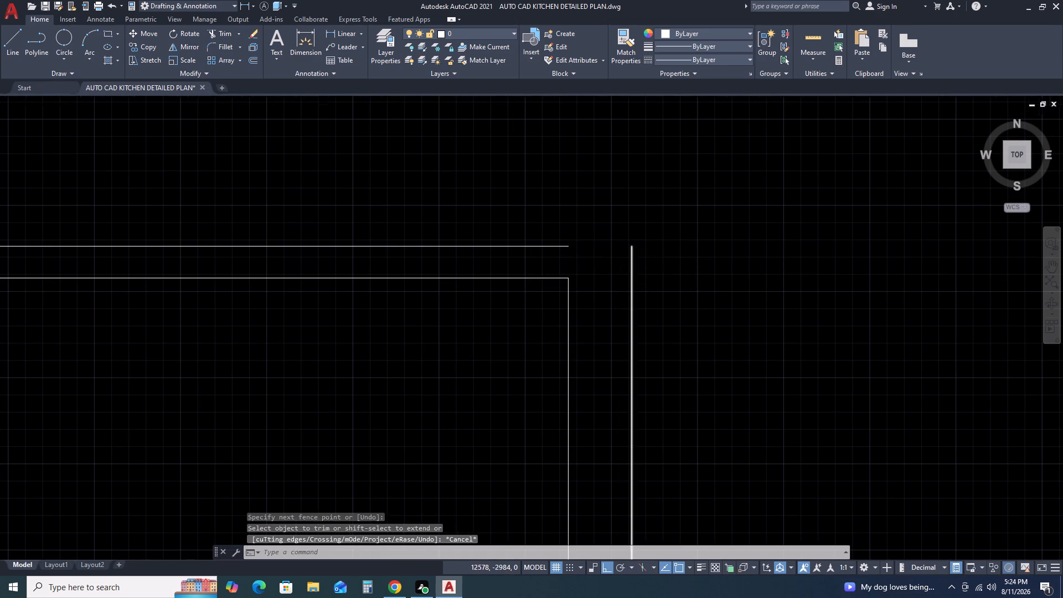
Draw an adjoining room outline from the right outer wall's top: 115 up, about 4170 right, 3200 down, and back to the wall.
scroll(633, 252, down, 1)
middle_drag(668, 245, 643, 348)
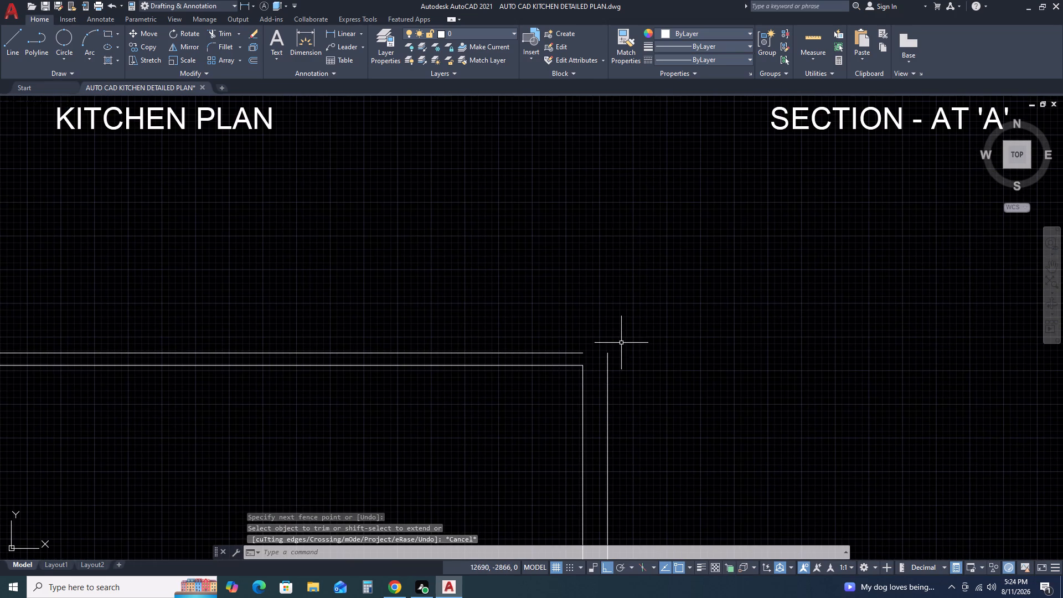
key(l)
key(space)
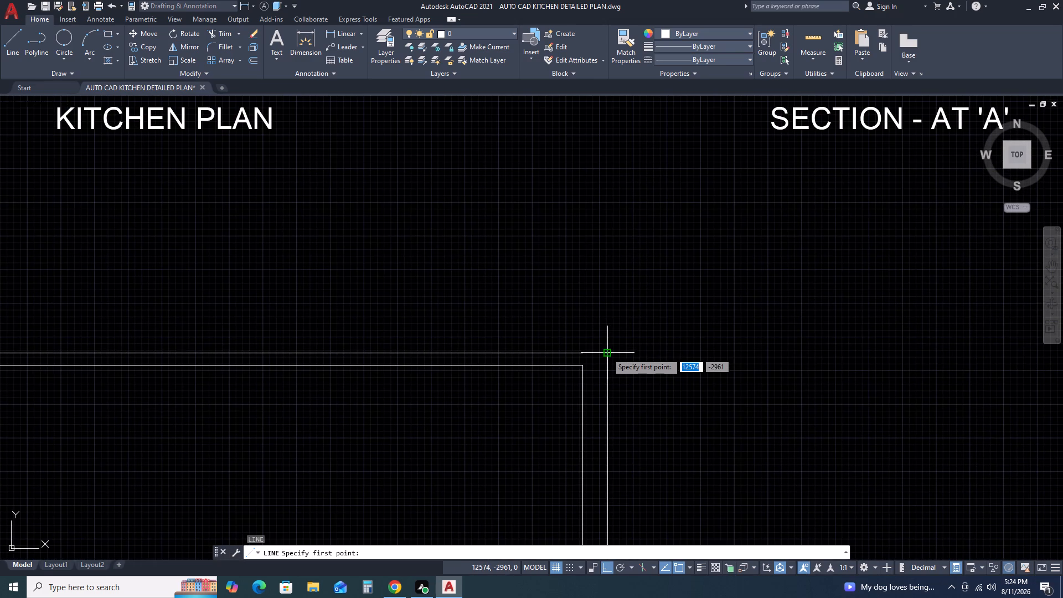
click(607, 354)
text(115)
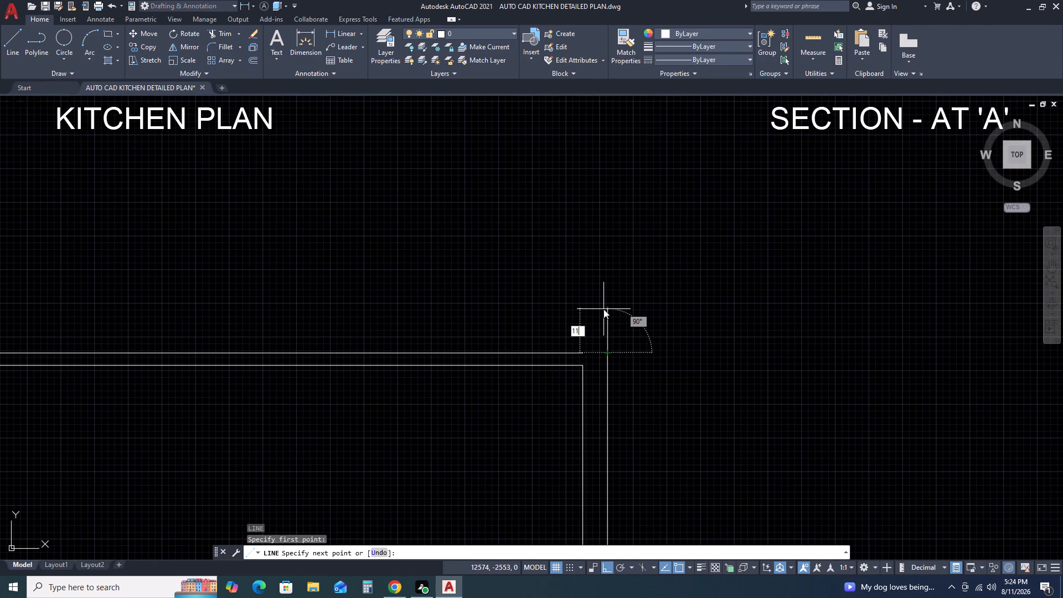
key(space)
middle_drag(820, 323, 807, 331)
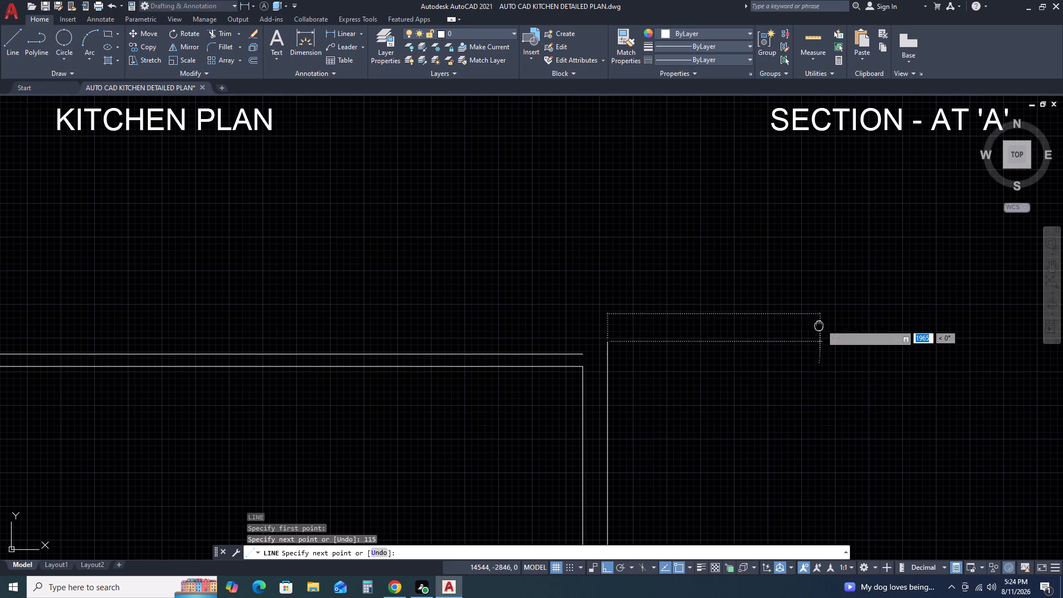
middle_drag(807, 331, 704, 327)
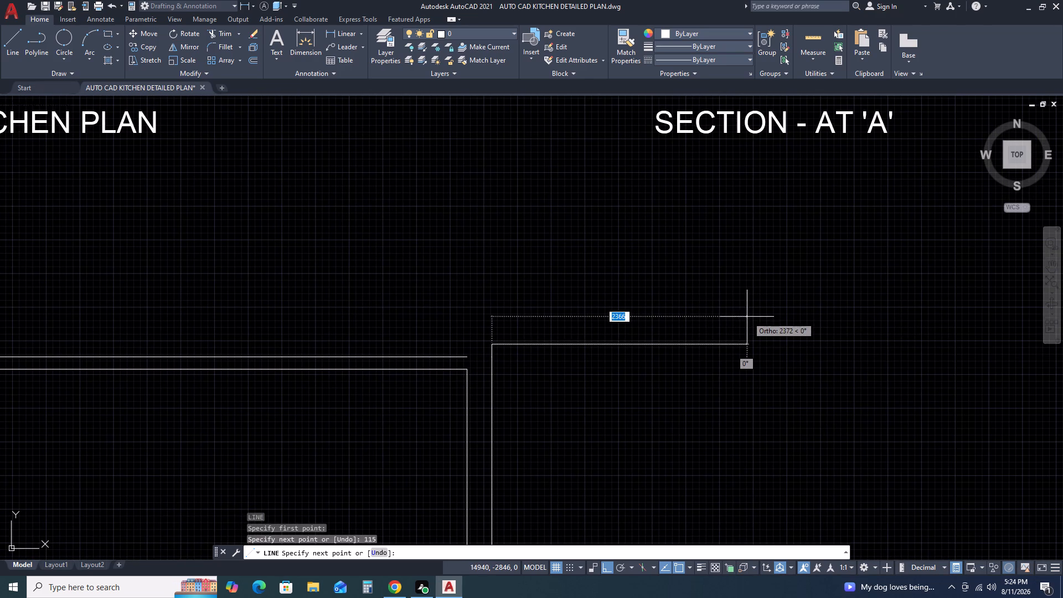
scroll(747, 315, down, 3)
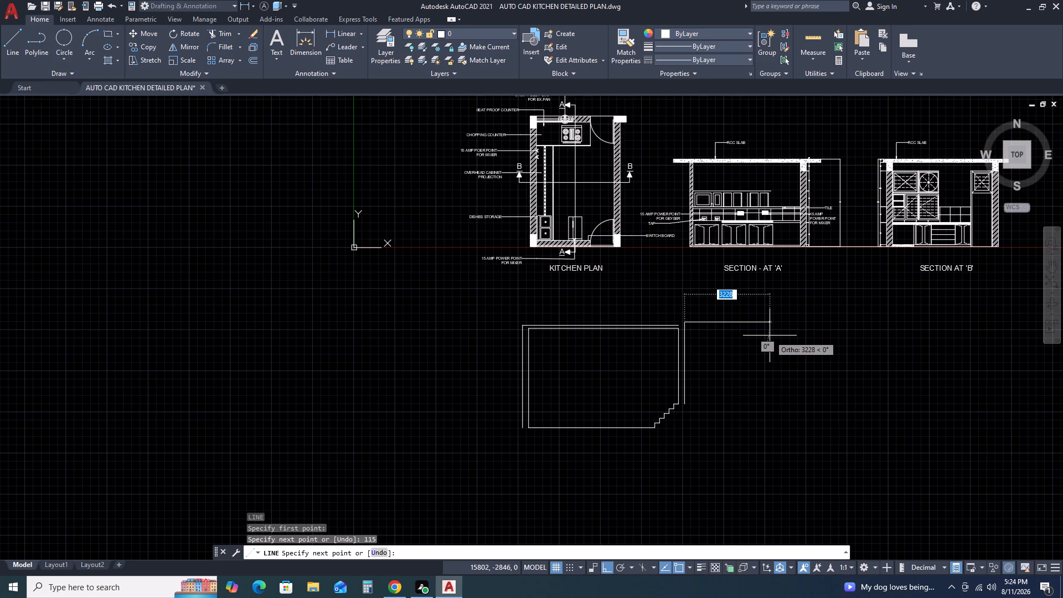
click(794, 329)
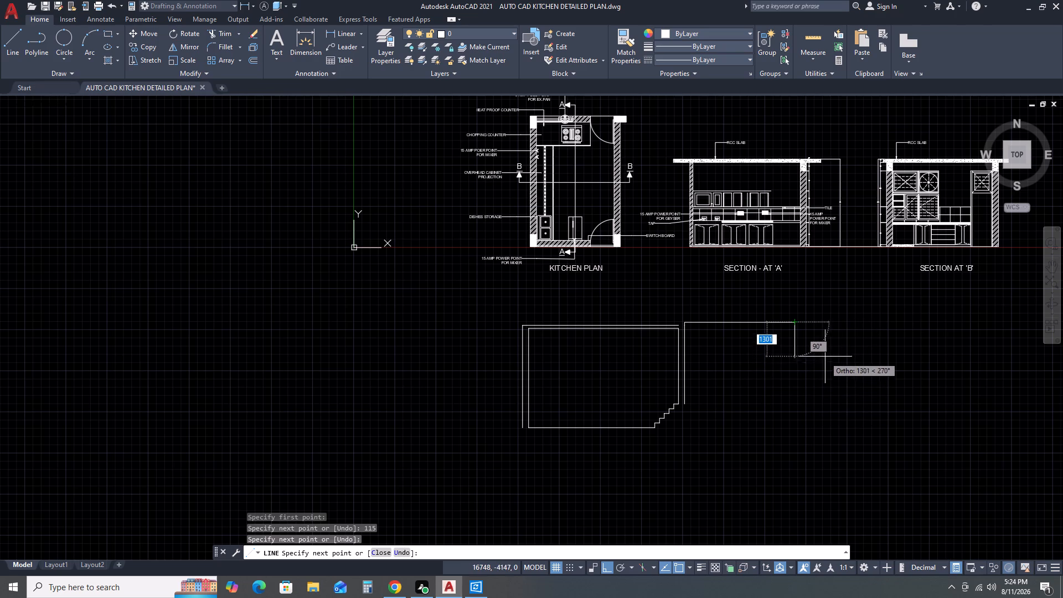
key(3)
key(2)
key(0)
key(0)
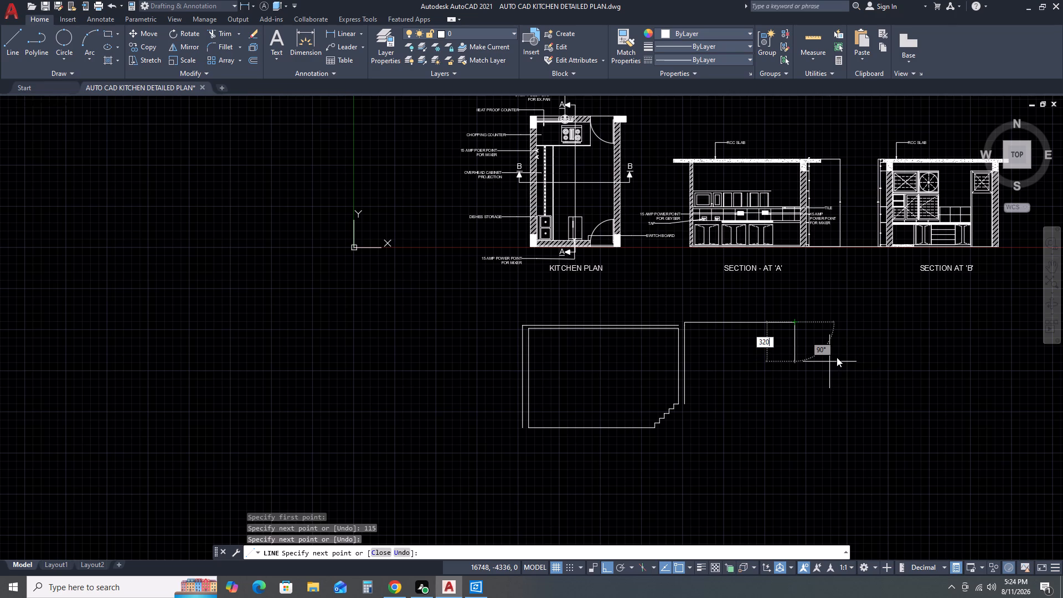
key(space)
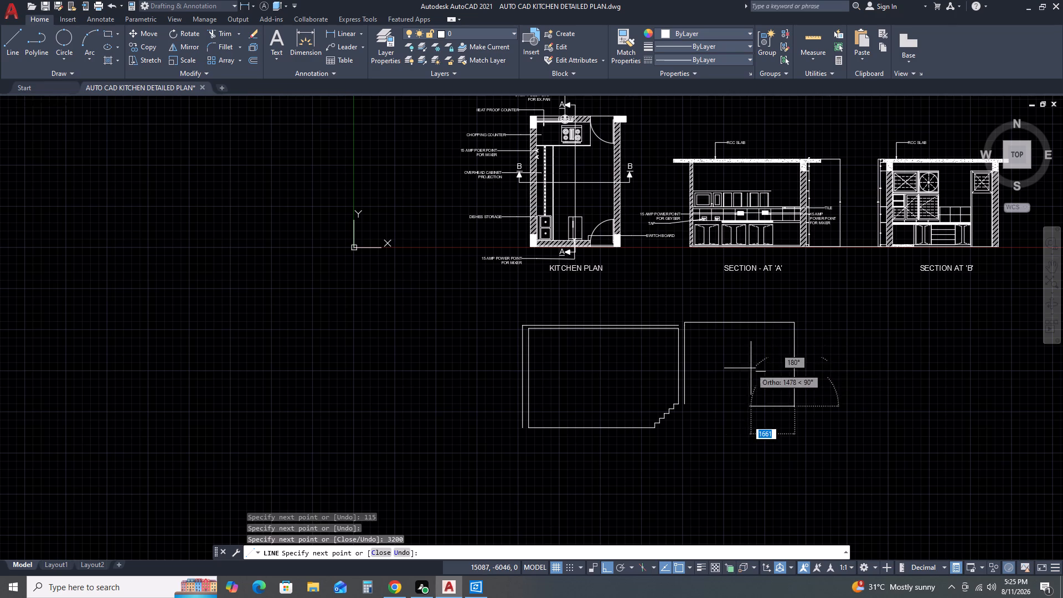
scroll(689, 408, up, 2)
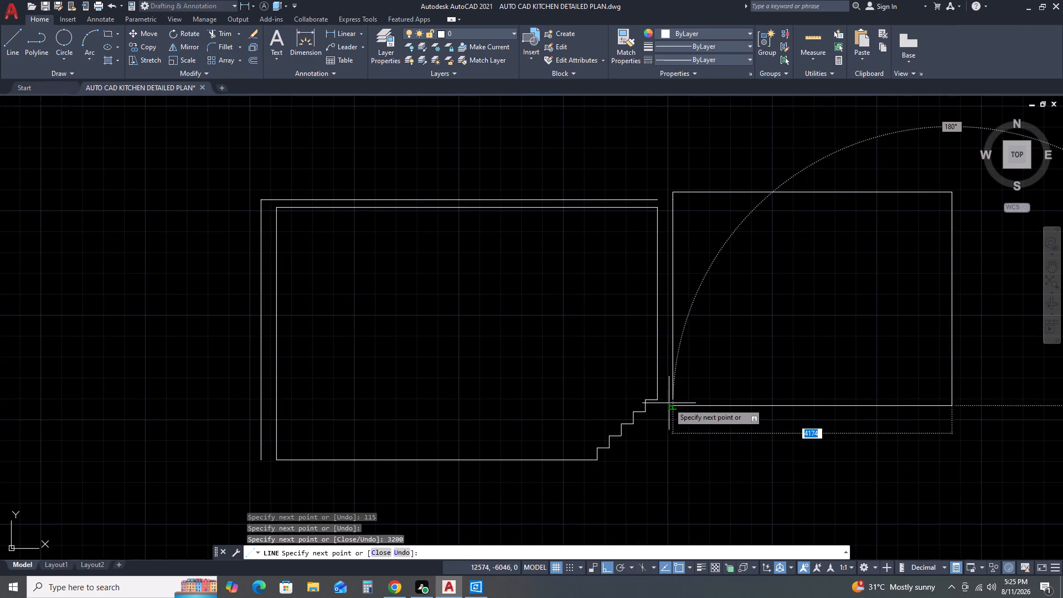
scroll(669, 408, up, 2)
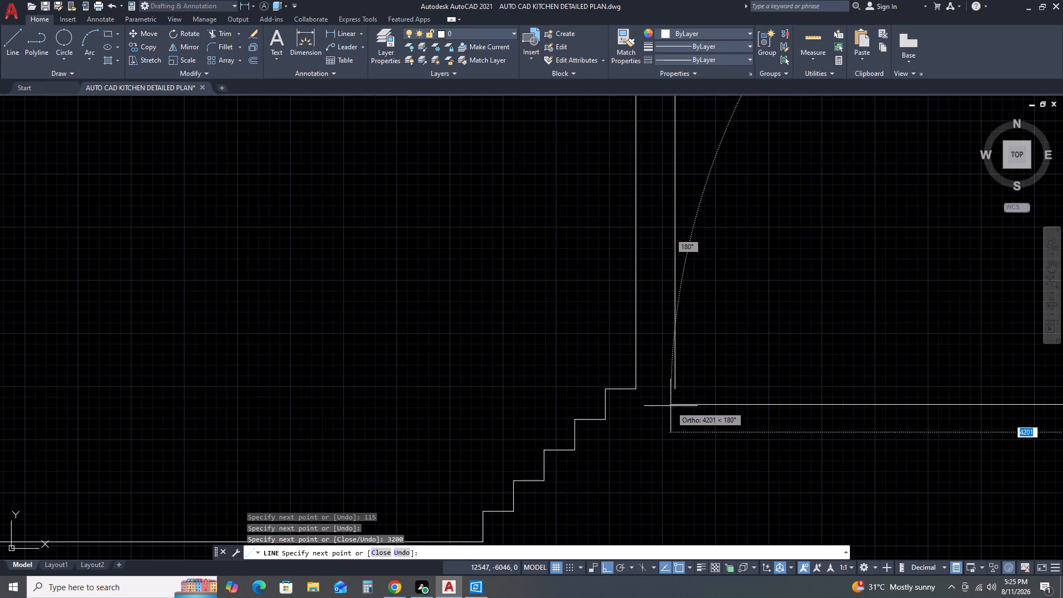
click(672, 403)
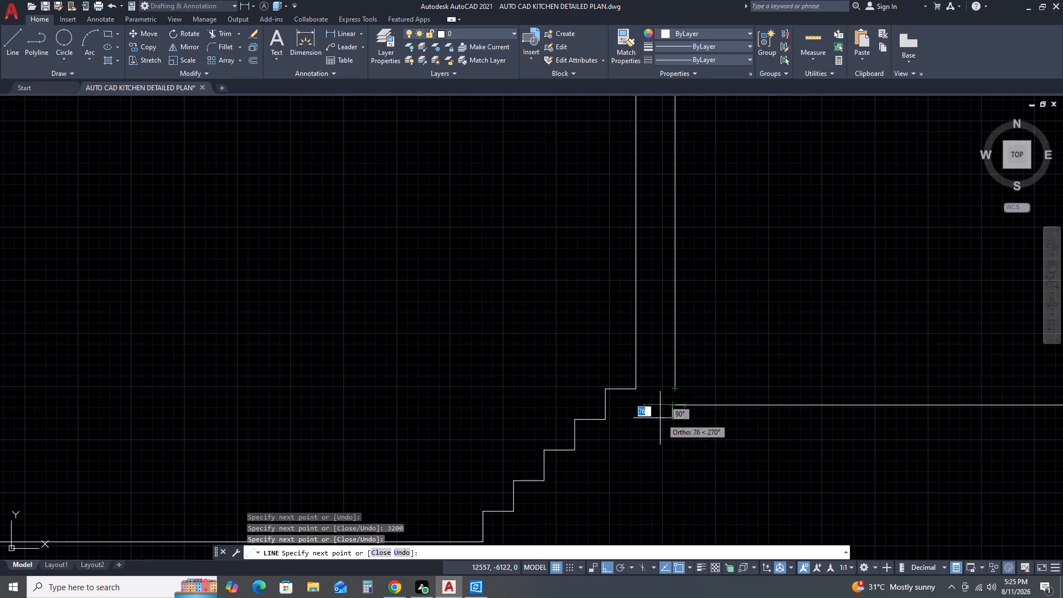
key(Escape)
key(Escape)
Extend the right wall's outer line down to the new room's bottom line and trim off the bottom line's overhanging stub.
scroll(693, 393, down, 3)
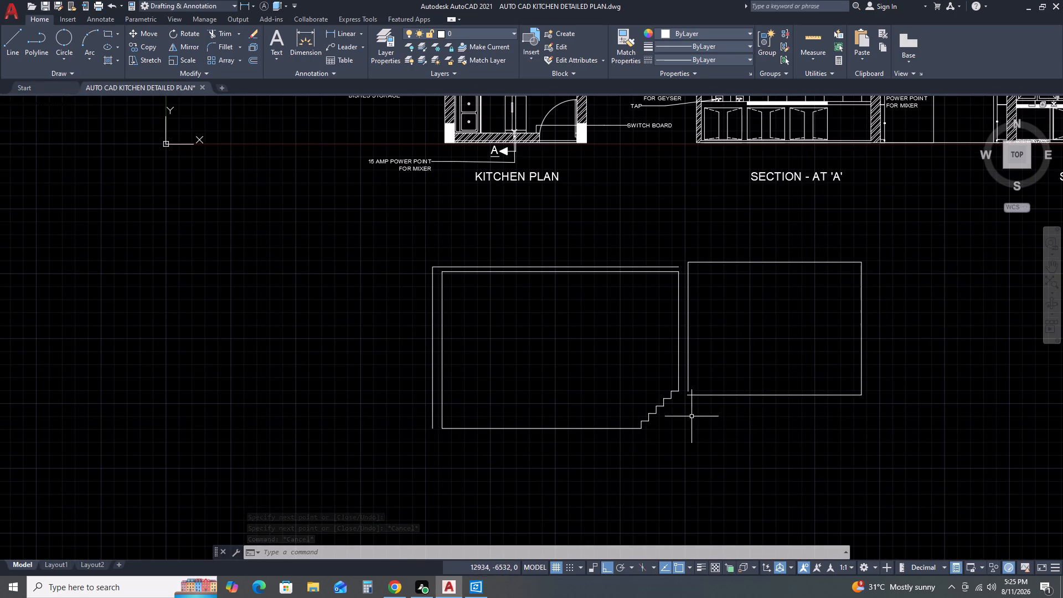
scroll(697, 404, up, 2)
key(e)
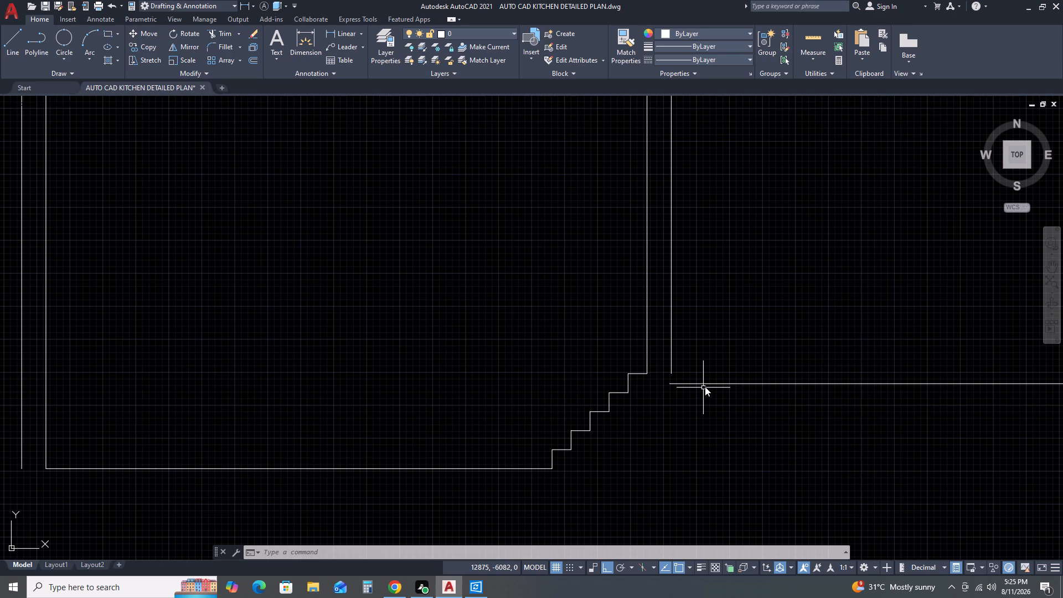
text(X)
key(space)
click(699, 352)
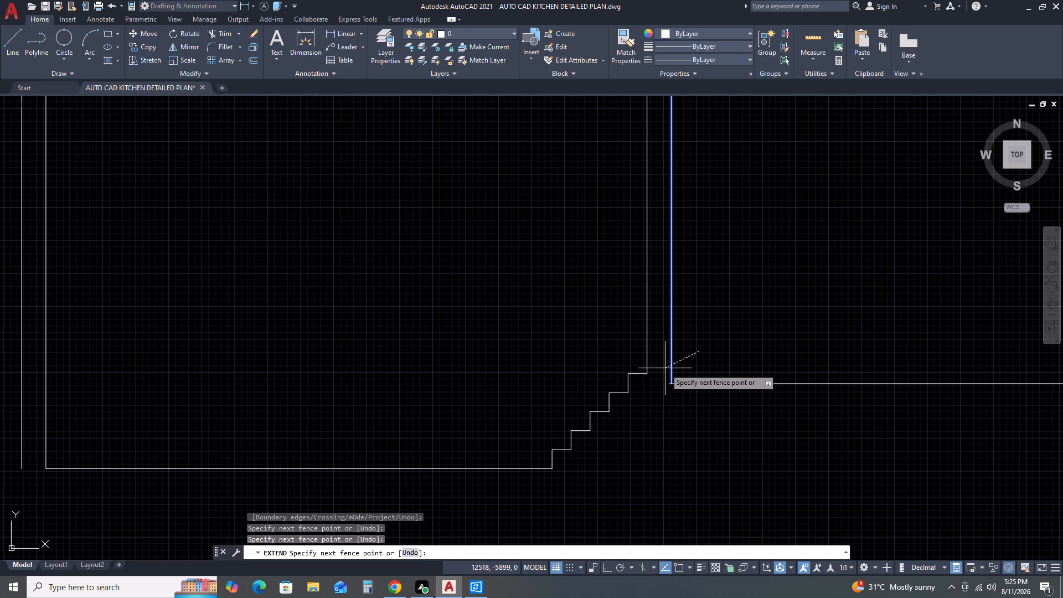
click(665, 368)
key(Escape)
text(TR)
key(space)
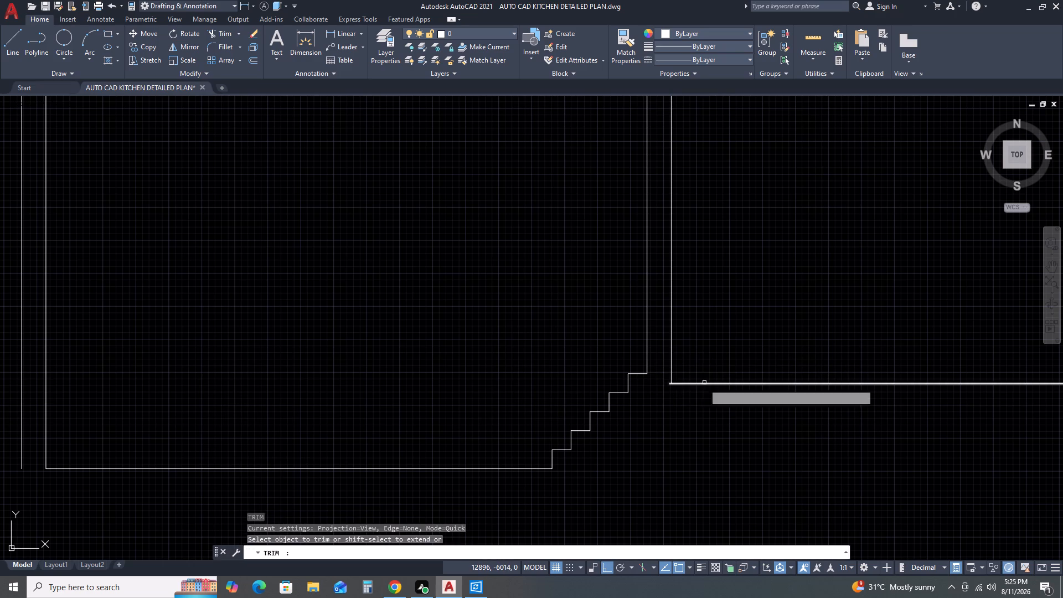
scroll(665, 396, up, 3)
click(674, 349)
key(Escape)
key(Escape)
key(Escape)
key(Escape)
key(Escape)
scroll(670, 378, down, 3)
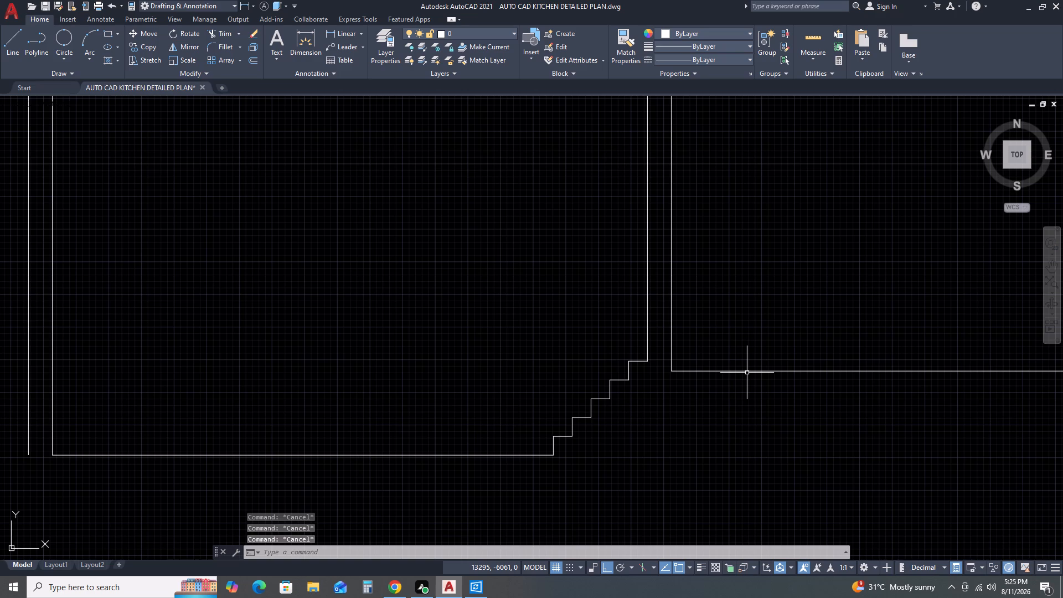
Move the new room's five lines straight up so its bottom line is level with the top stair.
scroll(758, 362, down, 3)
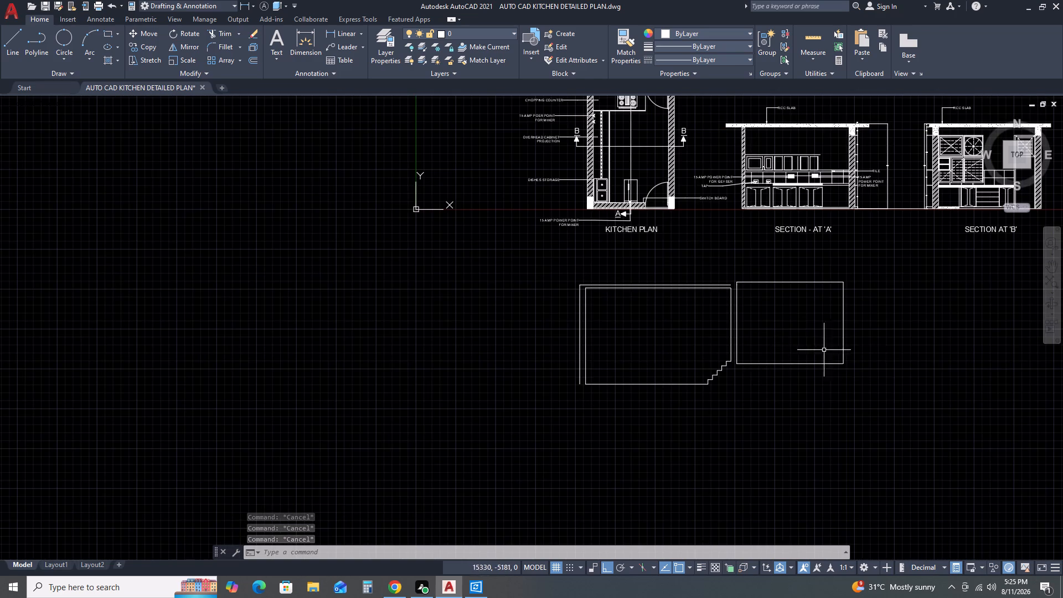
drag(876, 351, 847, 355)
drag(802, 357, 795, 357)
drag(768, 373, 761, 360)
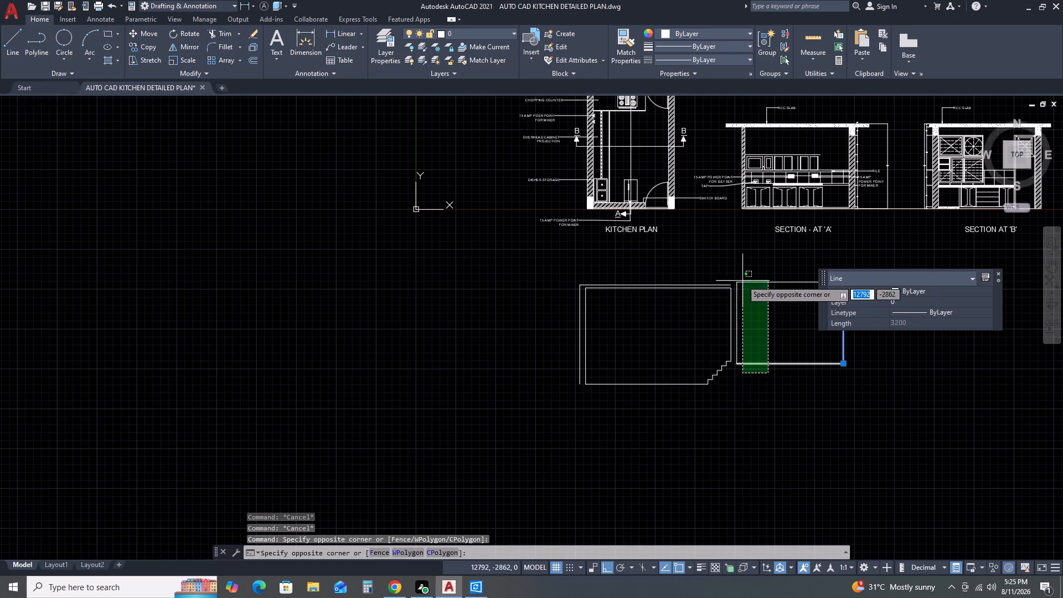
click(736, 267)
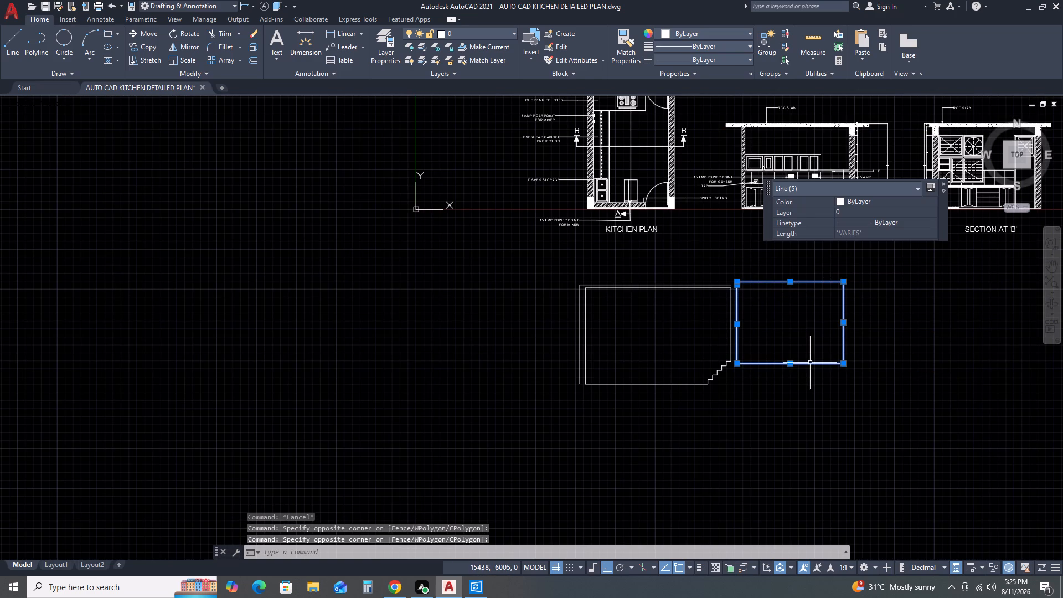
key(m)
key(space)
scroll(745, 360, up, 3)
click(704, 378)
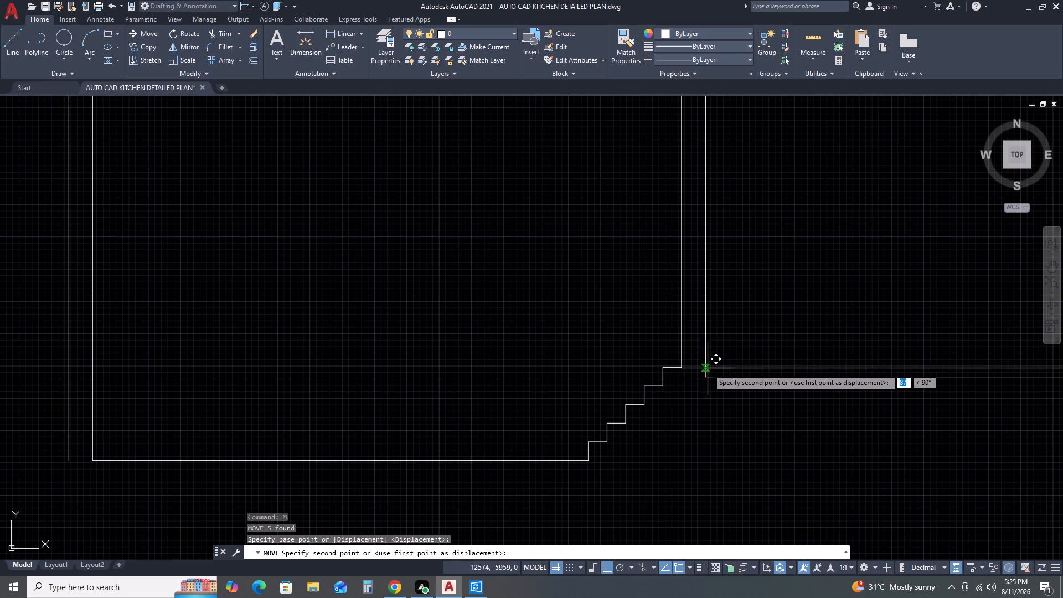
scroll(708, 368, up, 2)
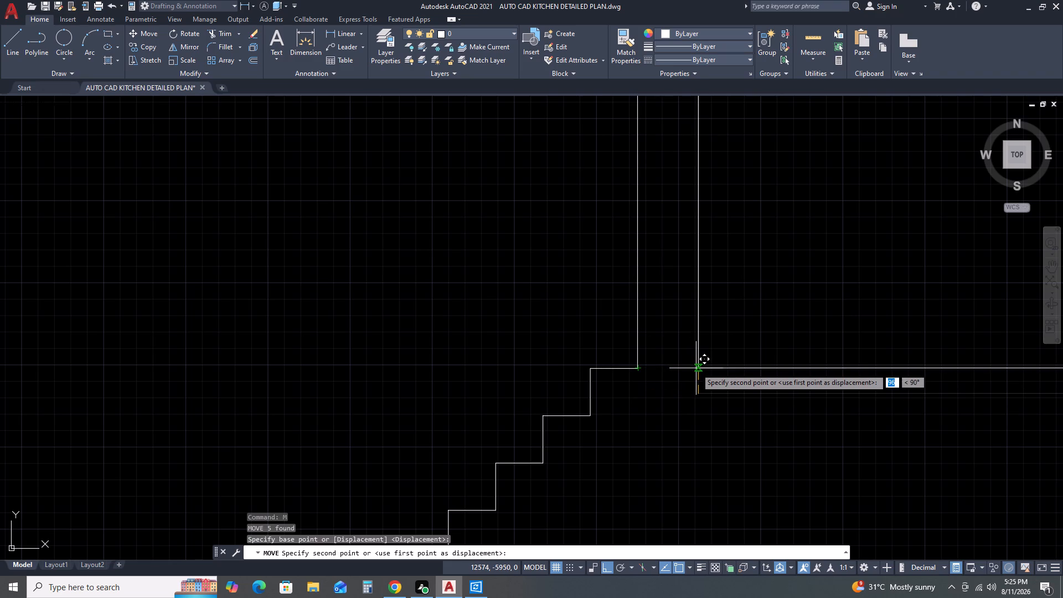
click(698, 367)
Draw a horizontal construction line through the outer end of the top stair.
scroll(732, 359, down, 3)
scroll(795, 367, down, 2)
middle_drag(896, 376, 808, 373)
scroll(694, 383, up, 3)
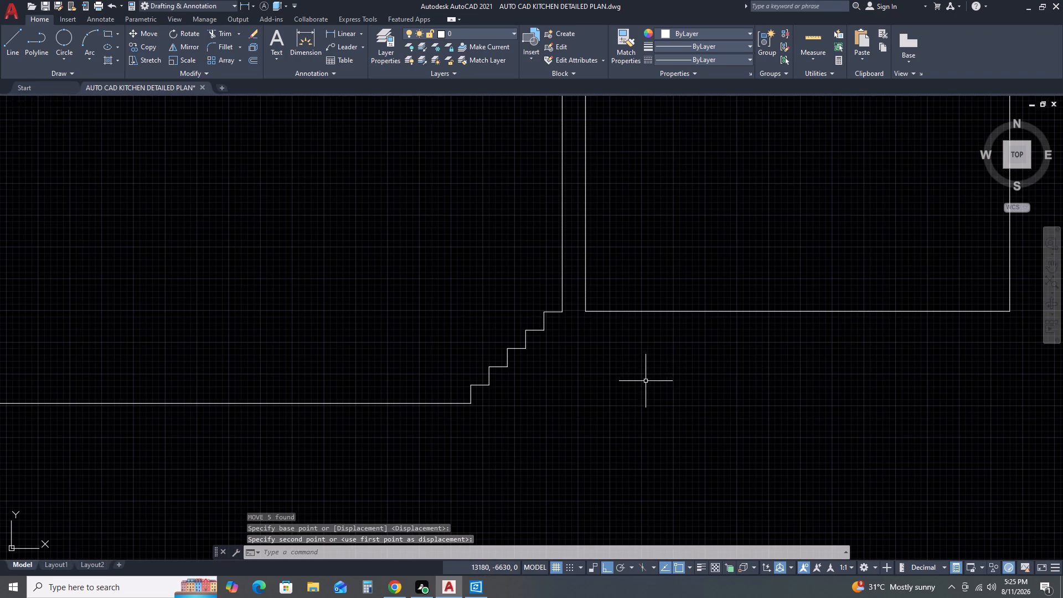
text(XL H)
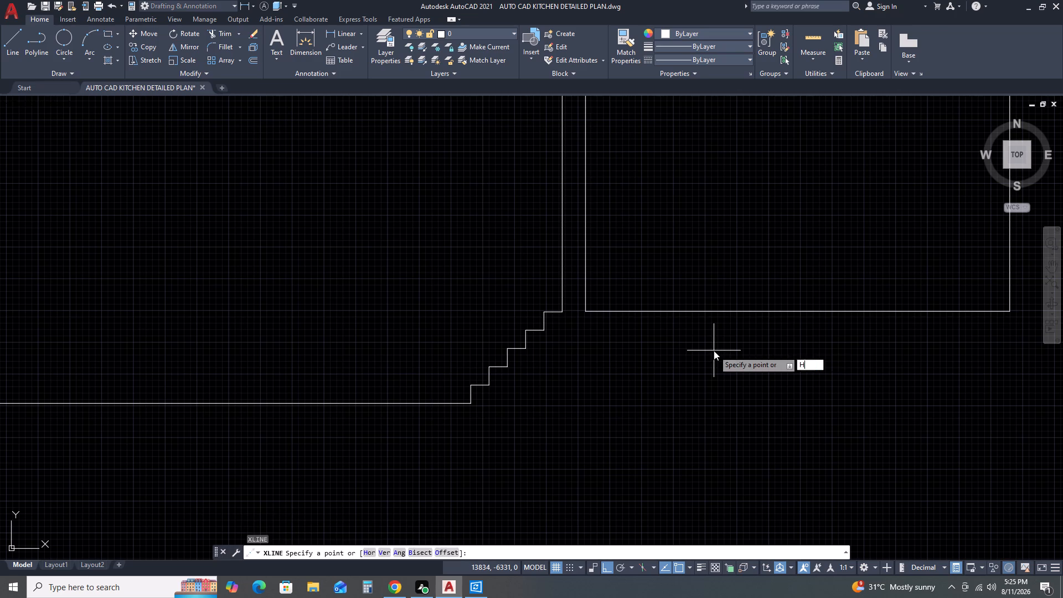
key(space)
click(562, 313)
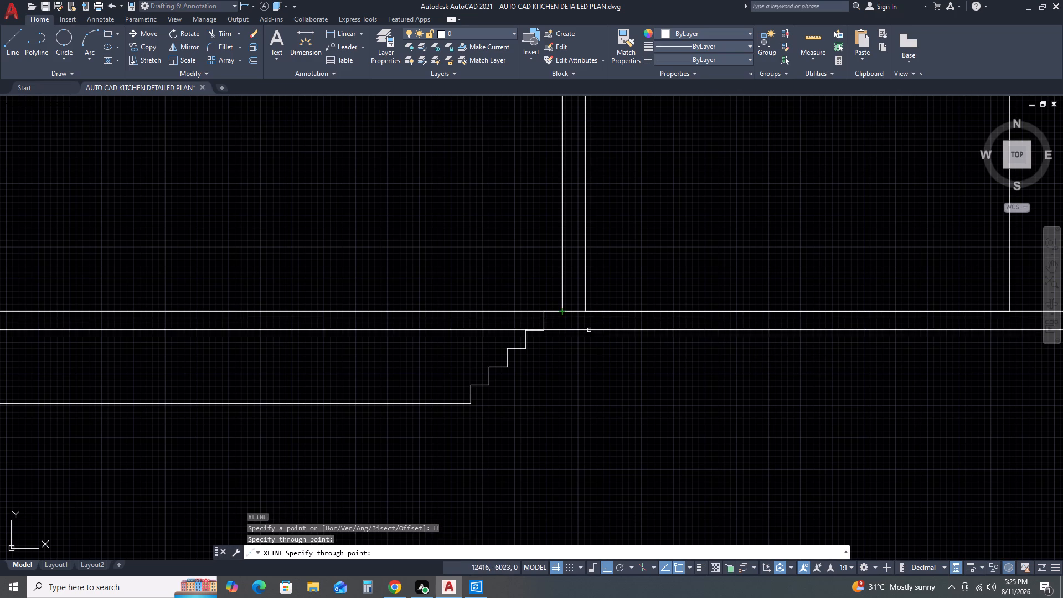
key(Escape)
Draw a rectangle over the new room outline, from its upper left corner to its lower right corner.
scroll(689, 386, down, 2)
text(RE)
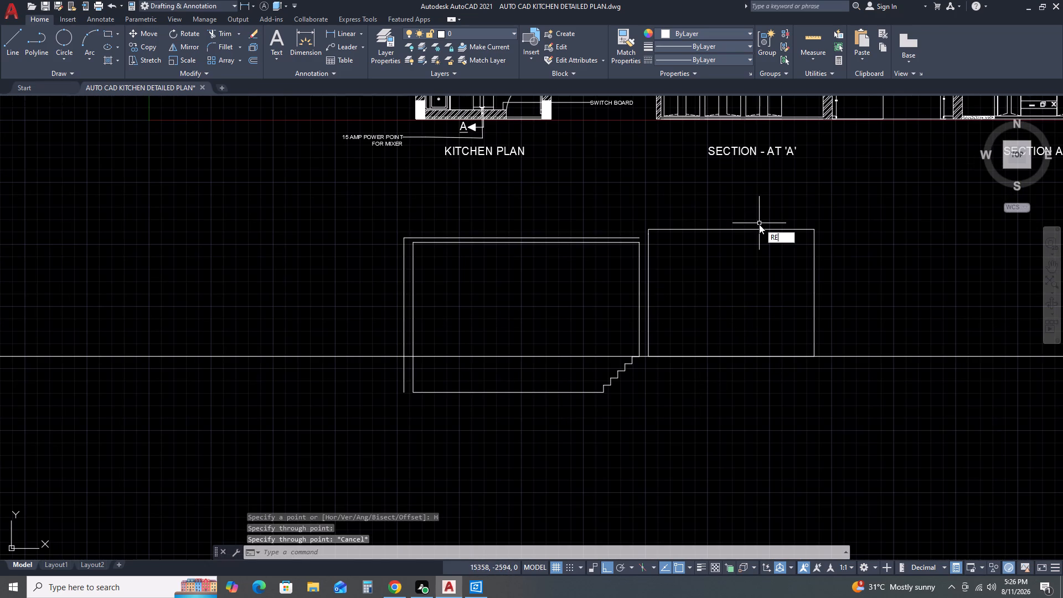
text(C)
key(space)
click(647, 228)
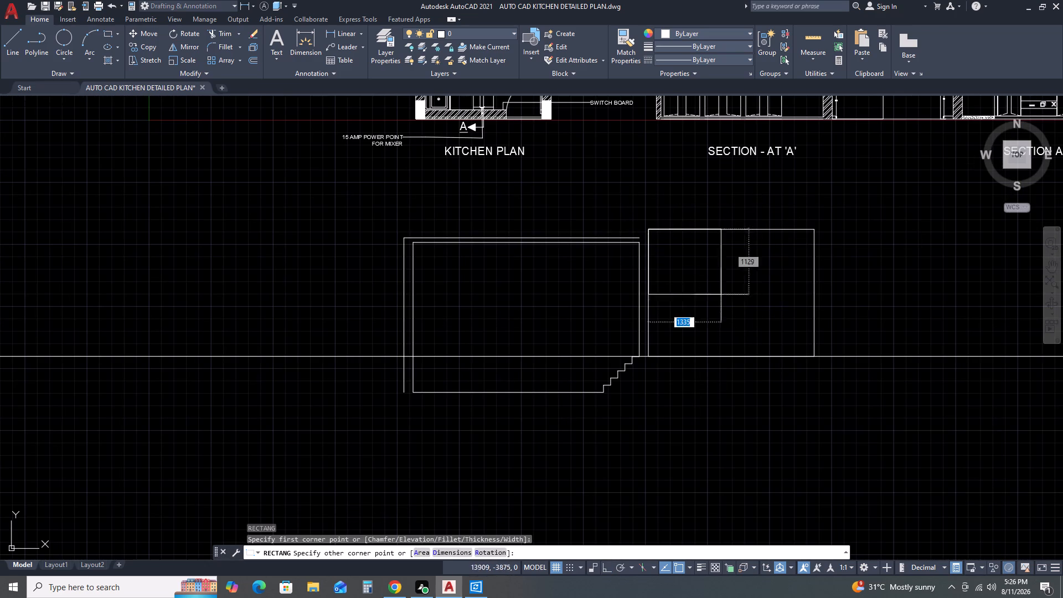
click(814, 353)
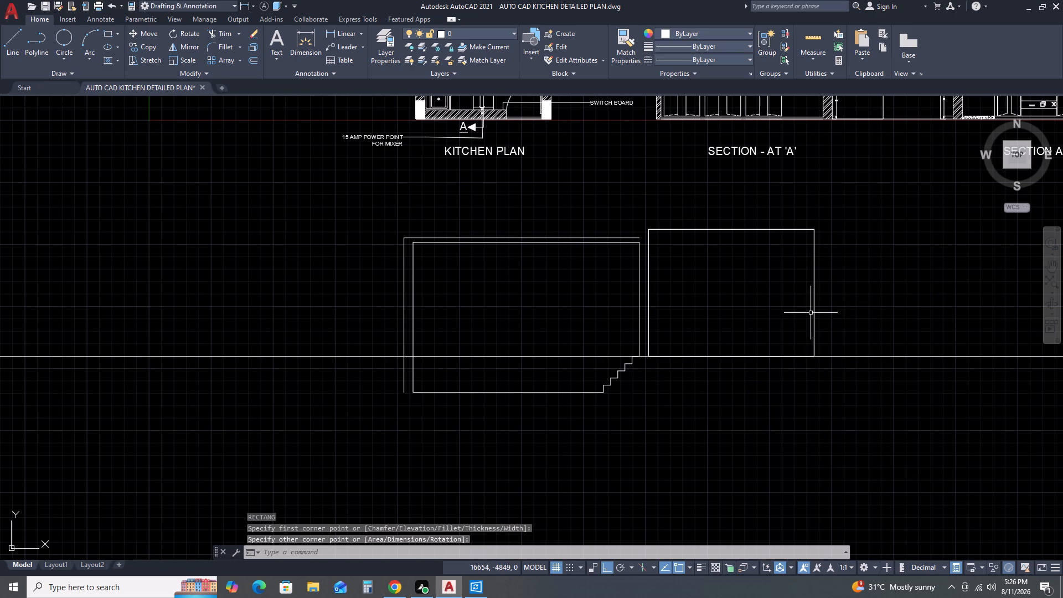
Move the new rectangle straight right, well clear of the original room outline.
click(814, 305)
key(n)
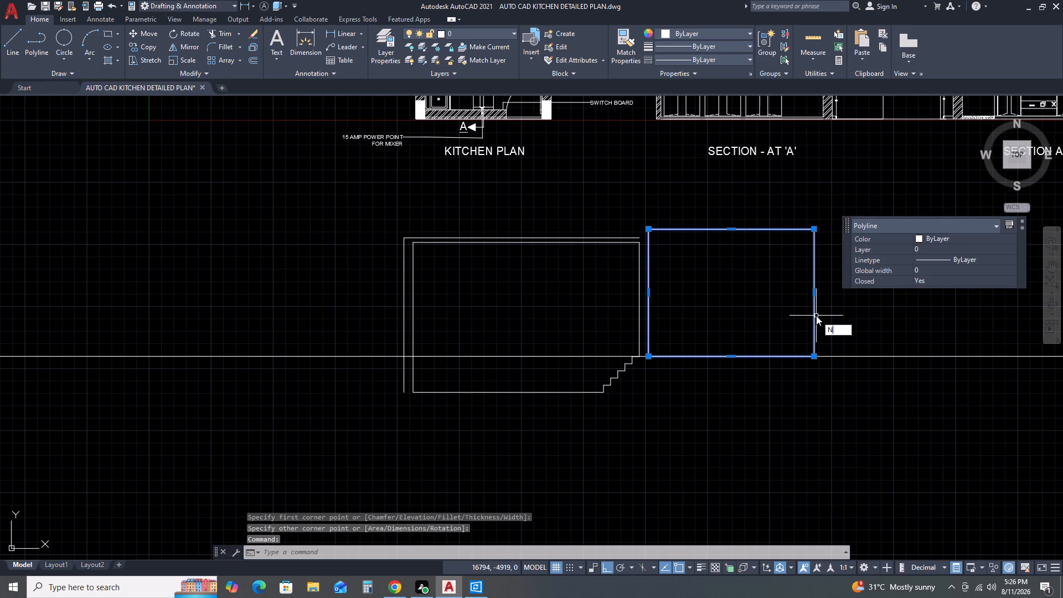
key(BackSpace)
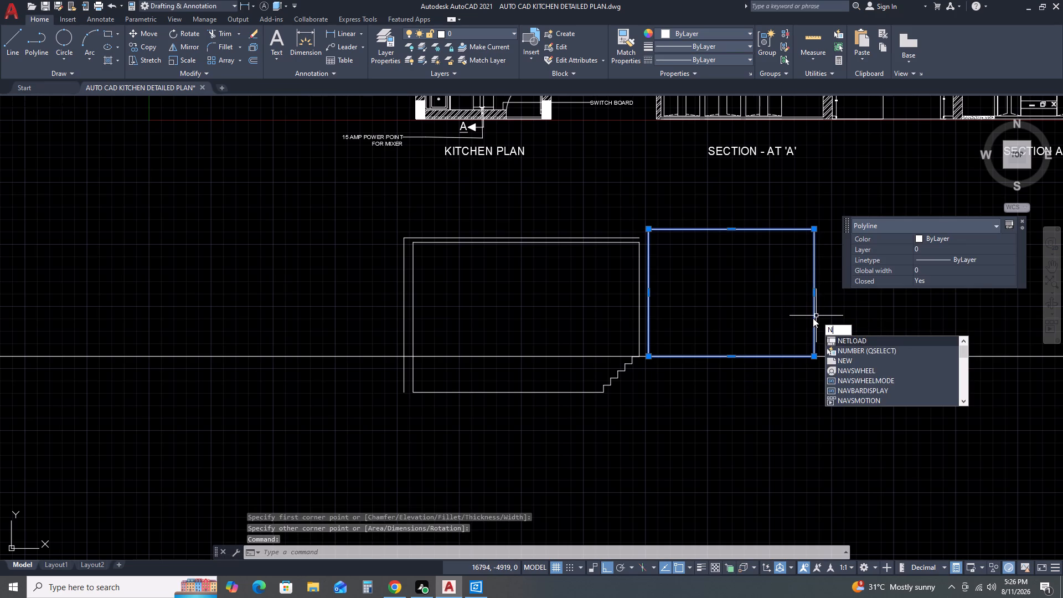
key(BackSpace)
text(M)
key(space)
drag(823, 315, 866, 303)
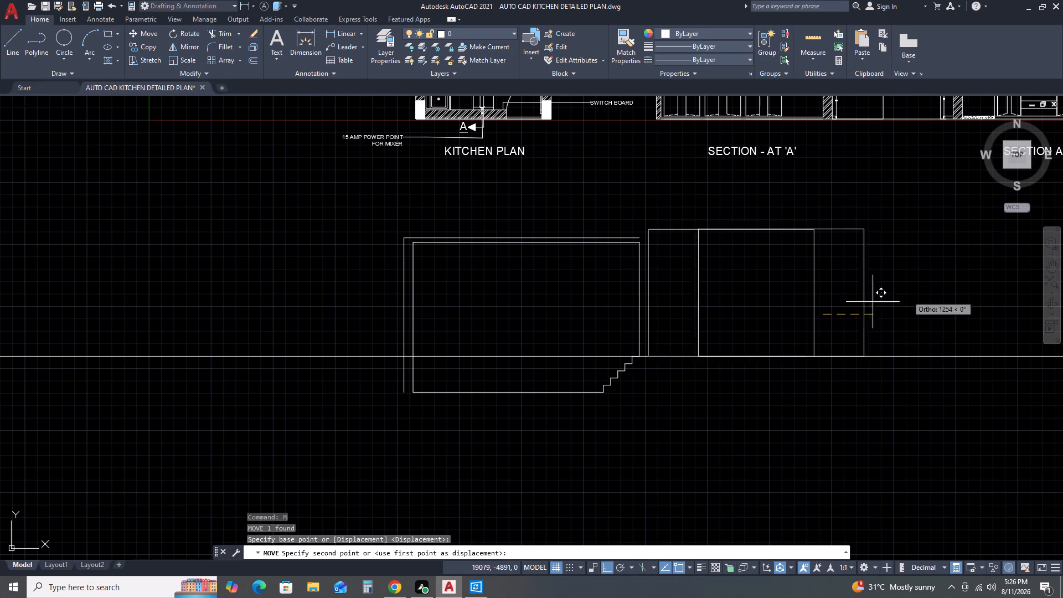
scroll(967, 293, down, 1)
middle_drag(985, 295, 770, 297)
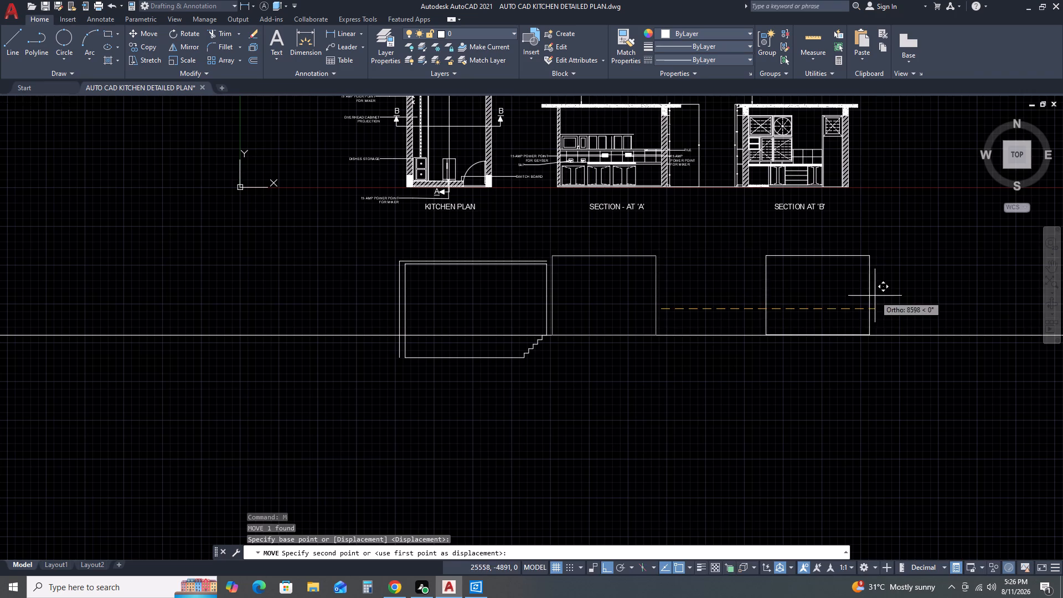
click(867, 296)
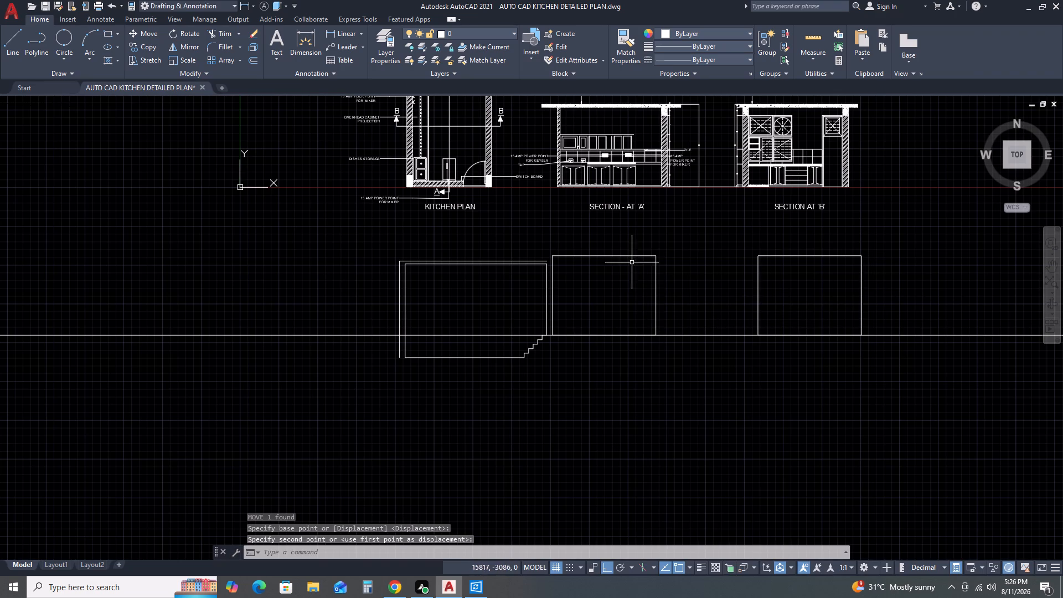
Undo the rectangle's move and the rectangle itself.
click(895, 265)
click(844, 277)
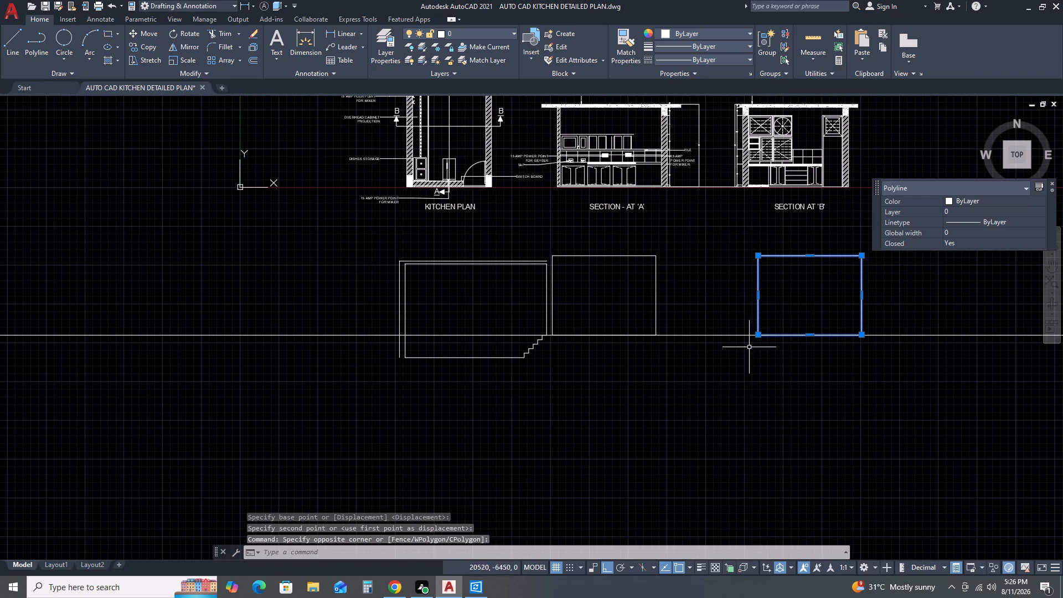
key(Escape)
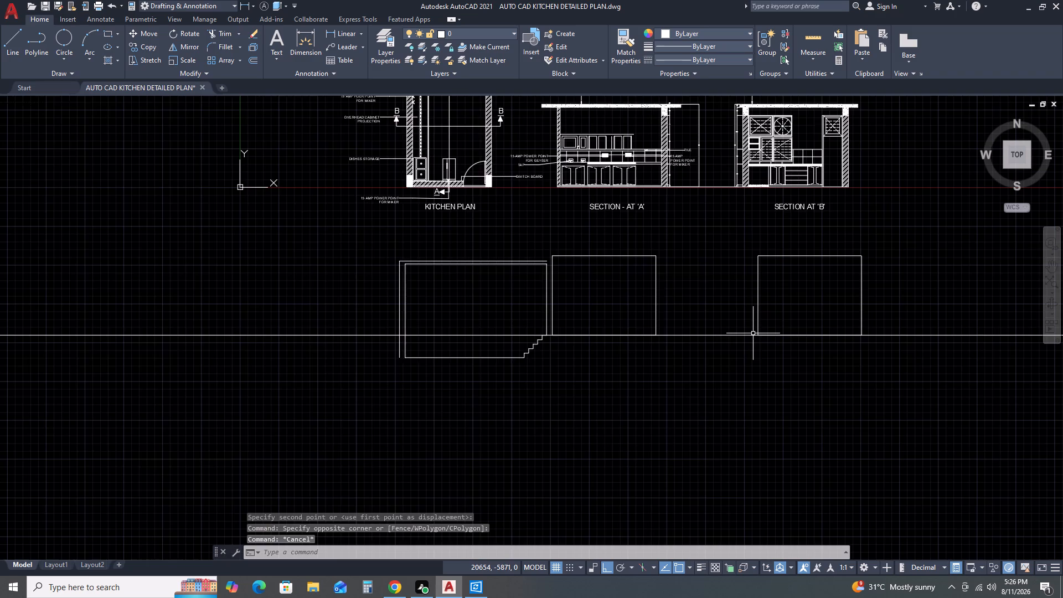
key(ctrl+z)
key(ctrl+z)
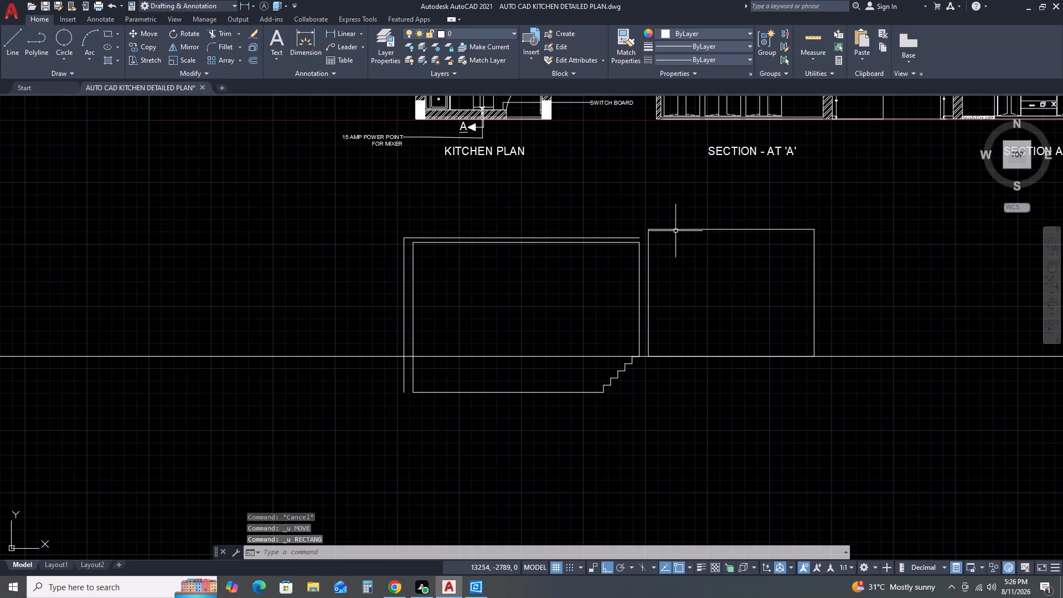
Draw a rectangle over the raised room outline, from its upper left corner to its lower right corner.
text(RE)
key(c)
key(space)
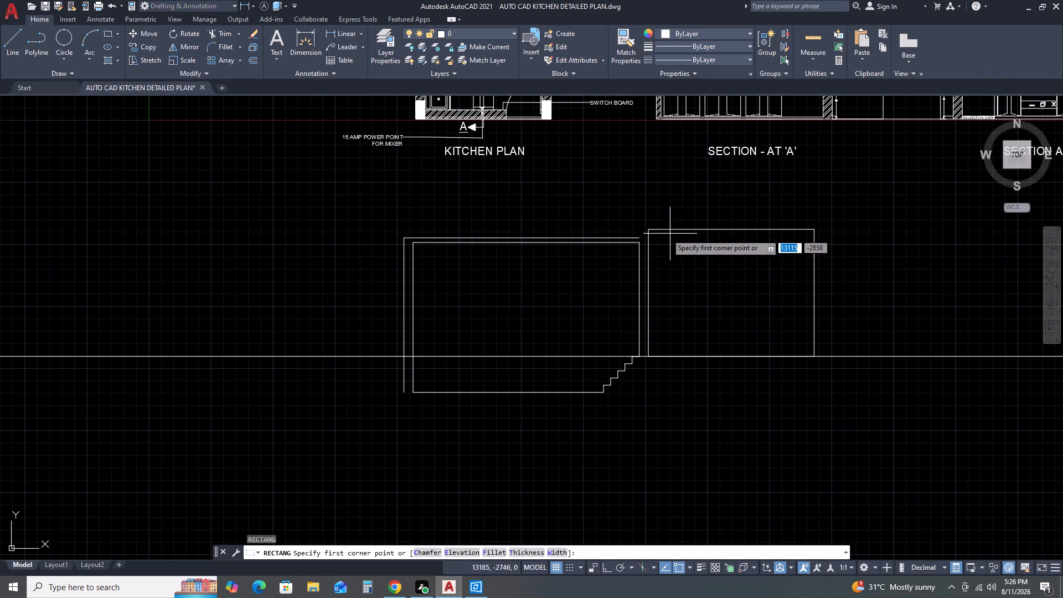
click(649, 228)
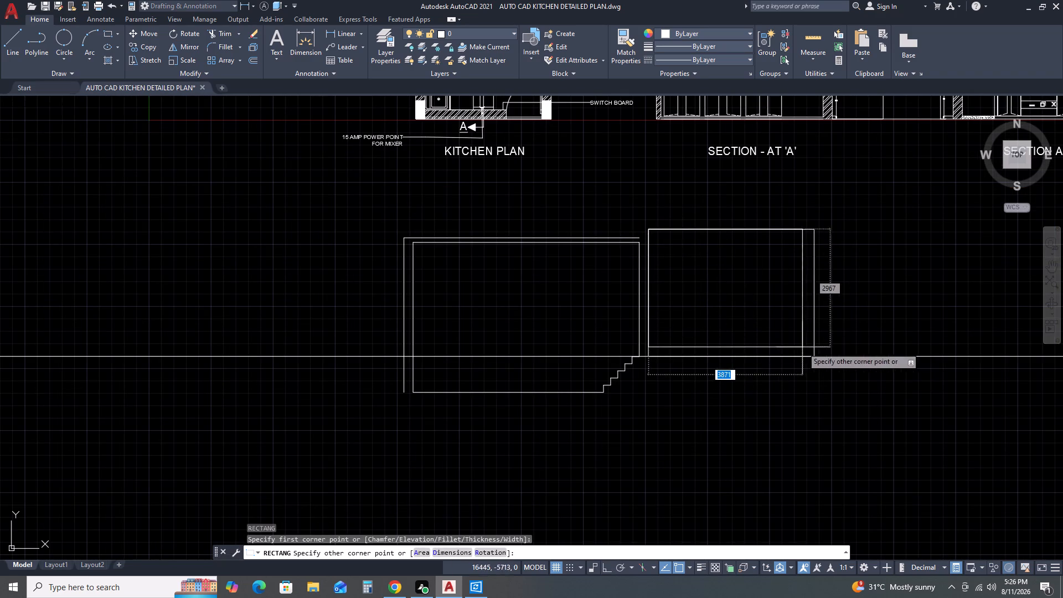
click(817, 355)
Erase the original separate lines along the top and right side of the raised room, keeping the rectangle.
scroll(698, 225, up, 3)
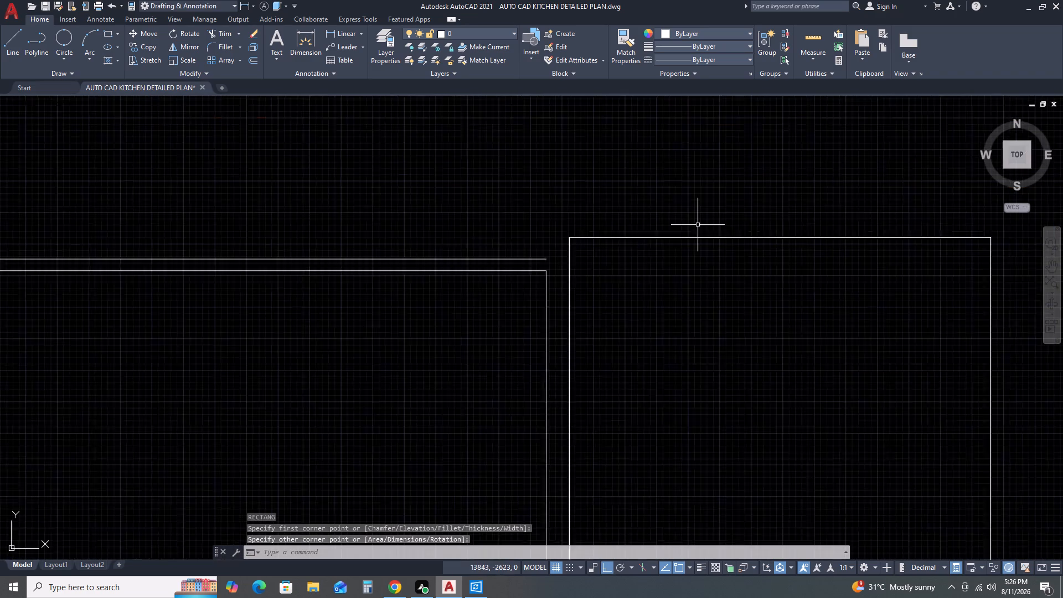
scroll(707, 222, down, 4)
drag(659, 213, 665, 218)
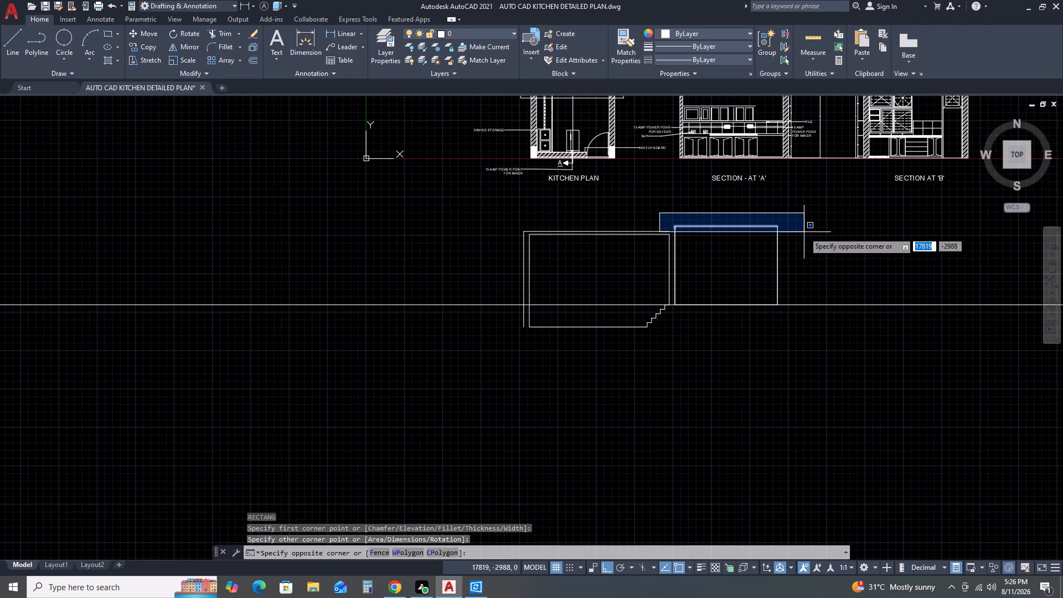
click(804, 232)
key(Delete)
drag(765, 198, 766, 207)
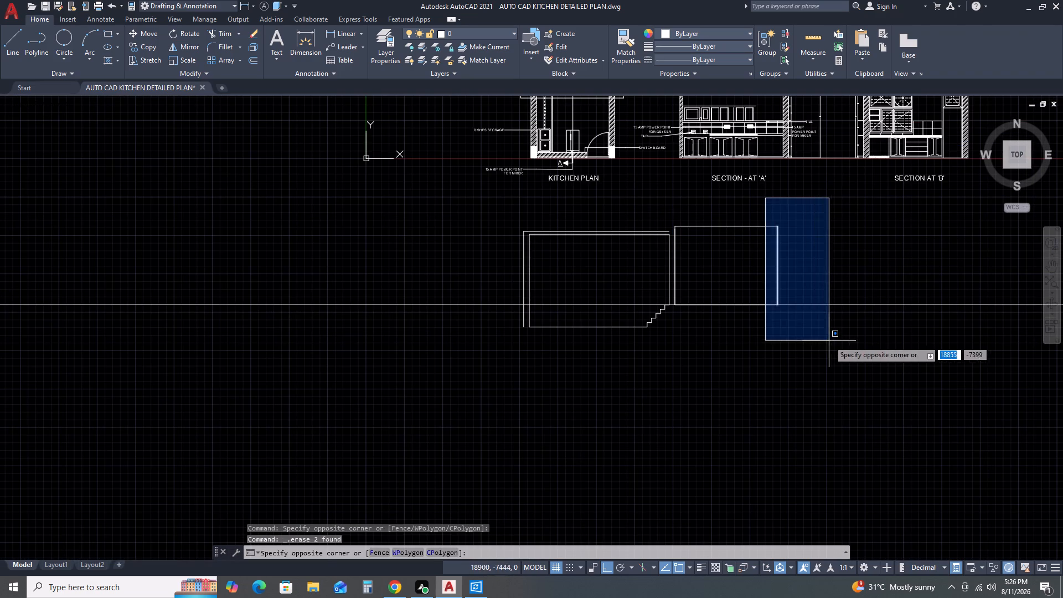
click(829, 341)
key(Delete)
Erase the original separate lines along the left side and bottom of the raised room, keeping the rectangle.
scroll(677, 251, up, 3)
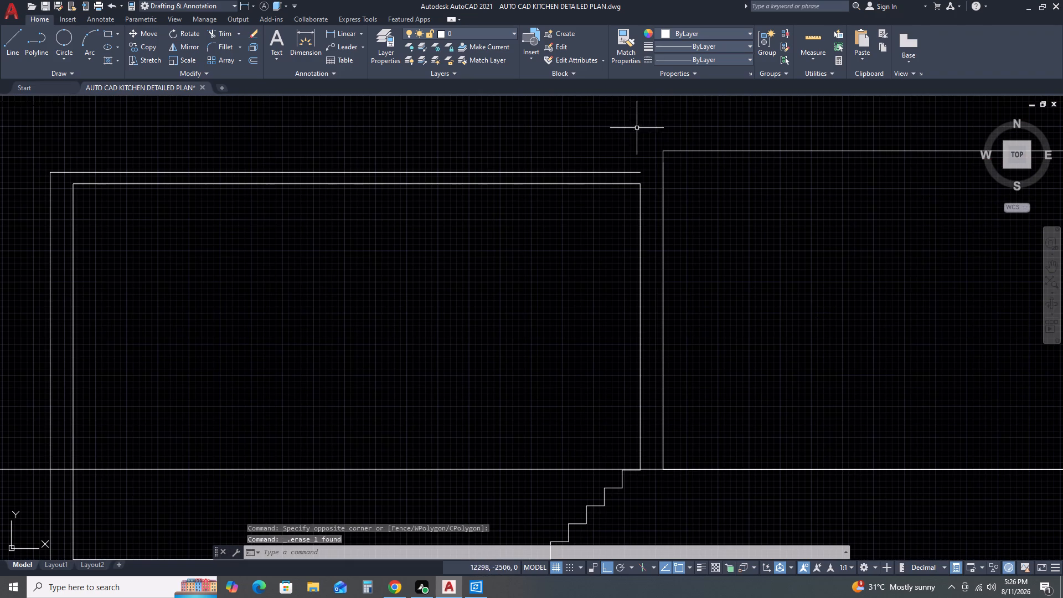
drag(649, 133, 658, 145)
click(714, 494)
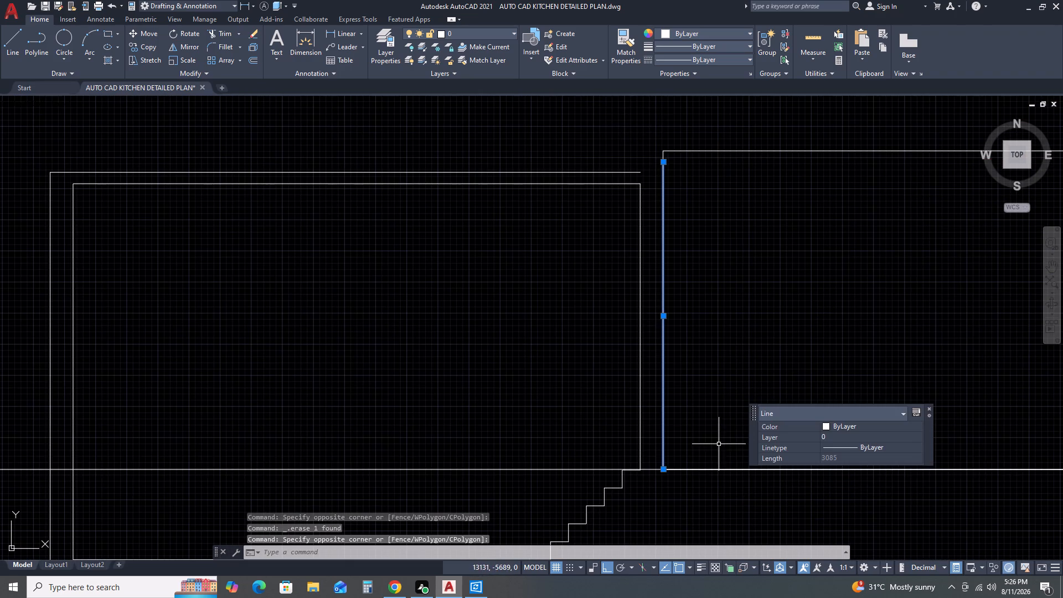
key(Delete)
click(654, 437)
scroll(729, 486, down, 2)
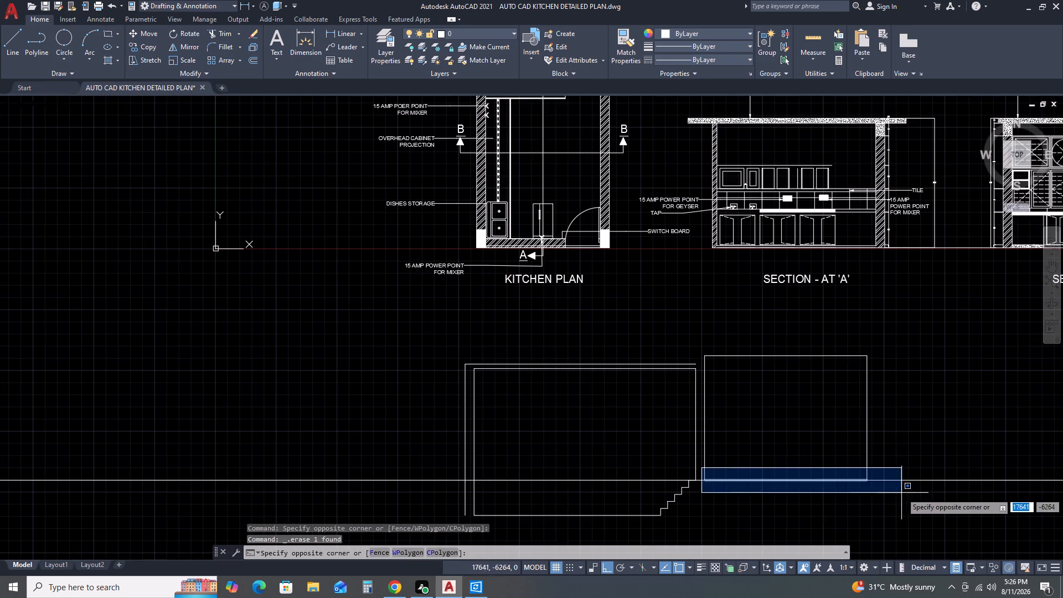
click(901, 492)
key(Delete)
Draw a vertical line about 356 long upward from the right end of the lower room's upper slab line.
scroll(718, 365, up, 3)
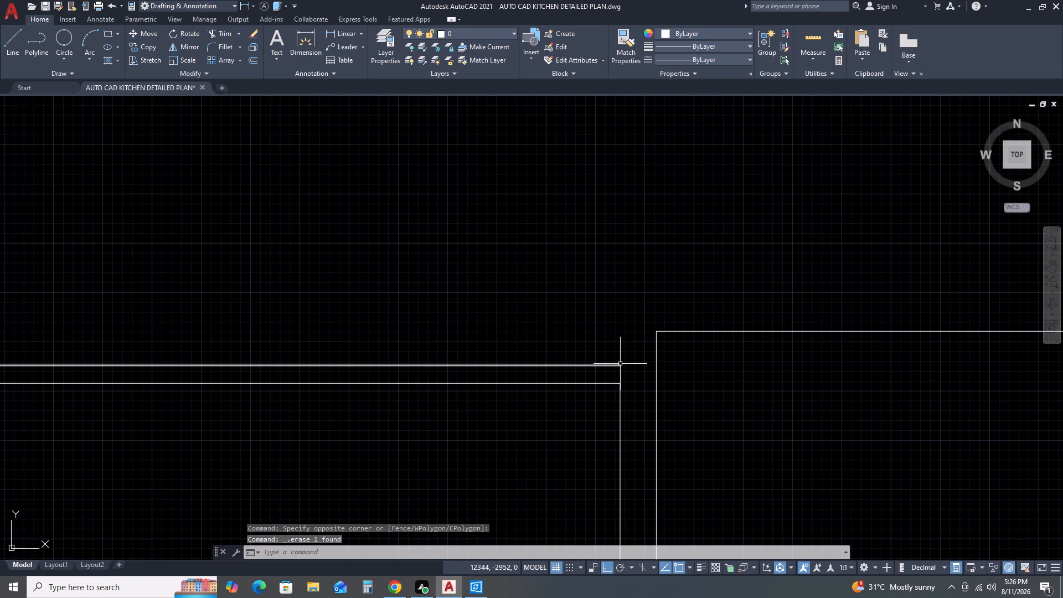
text(L)
key(space)
drag(620, 365, 620, 359)
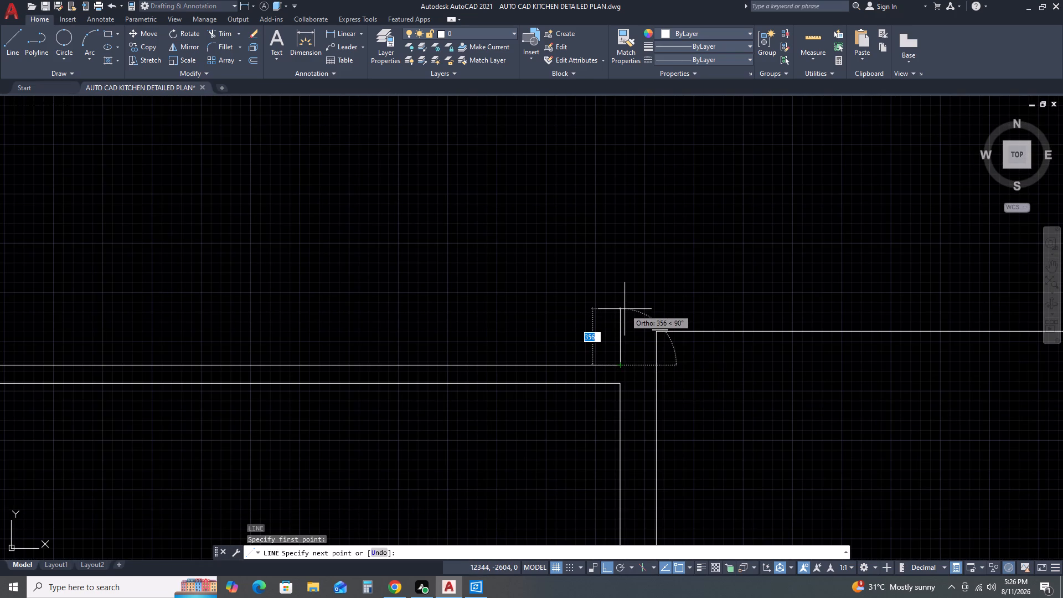
click(625, 309)
key(Escape)
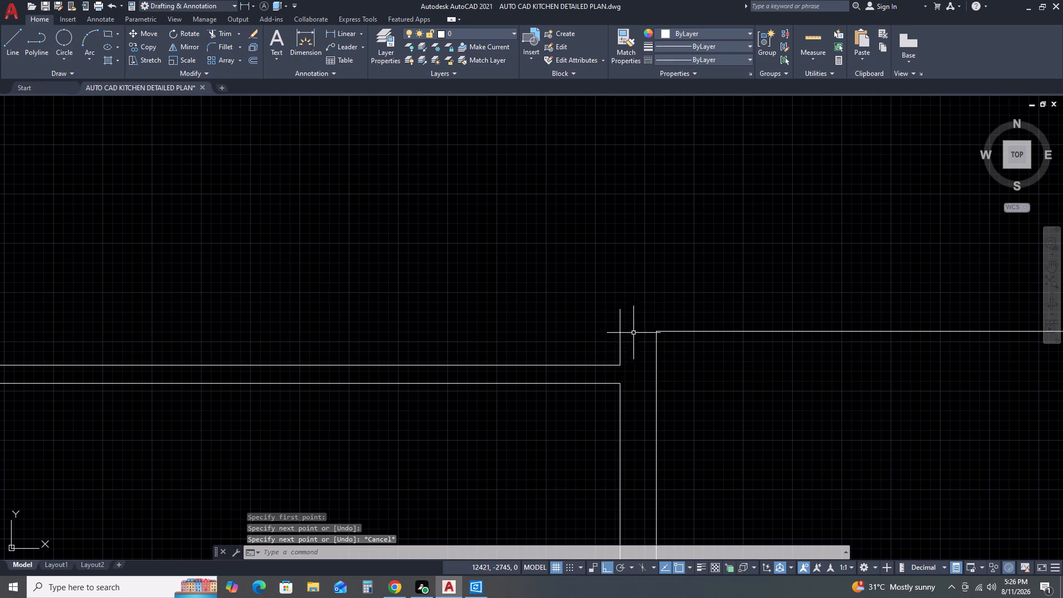
Draw a horizontal line about 230 long from the raised room's upper left corner across to the short vertical line.
text(L)
key(space)
click(660, 332)
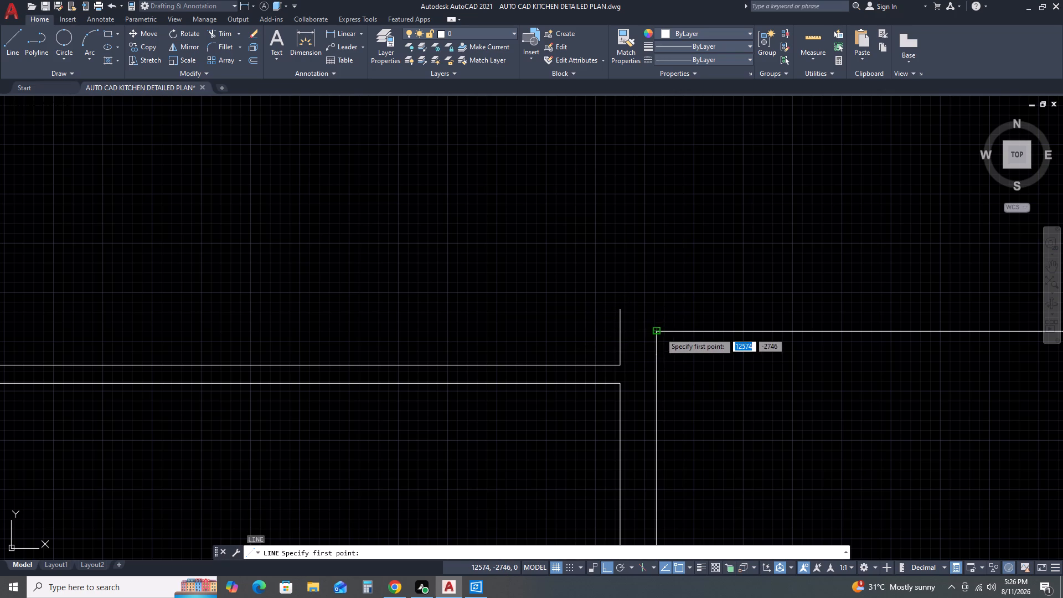
click(618, 329)
key(Escape)
From that junction, draw a line 115 up and continue it horizontally right, well past the raised room, as its slab top.
text(L)
key(space)
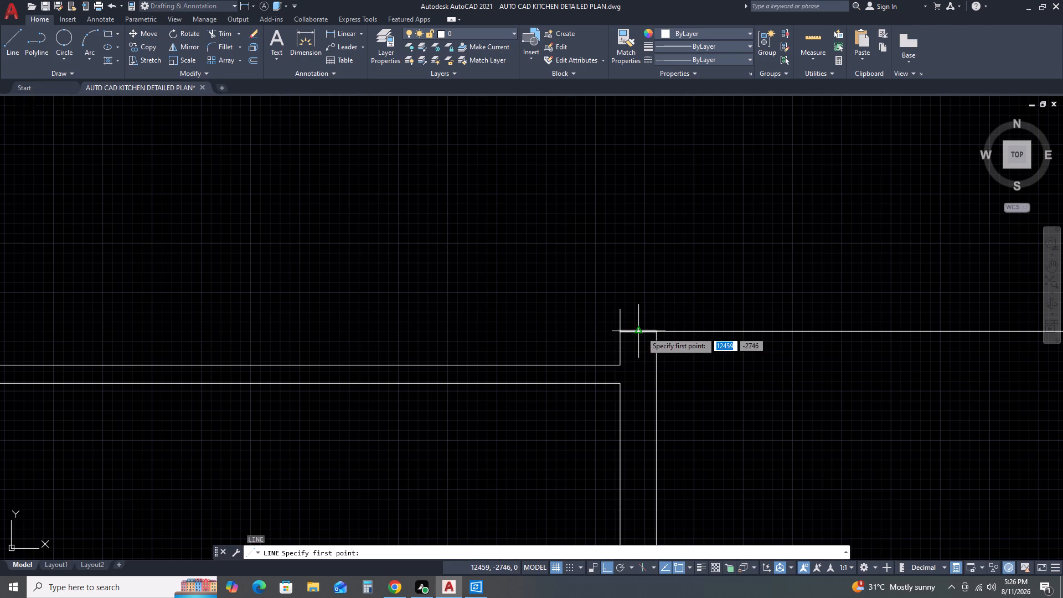
click(620, 330)
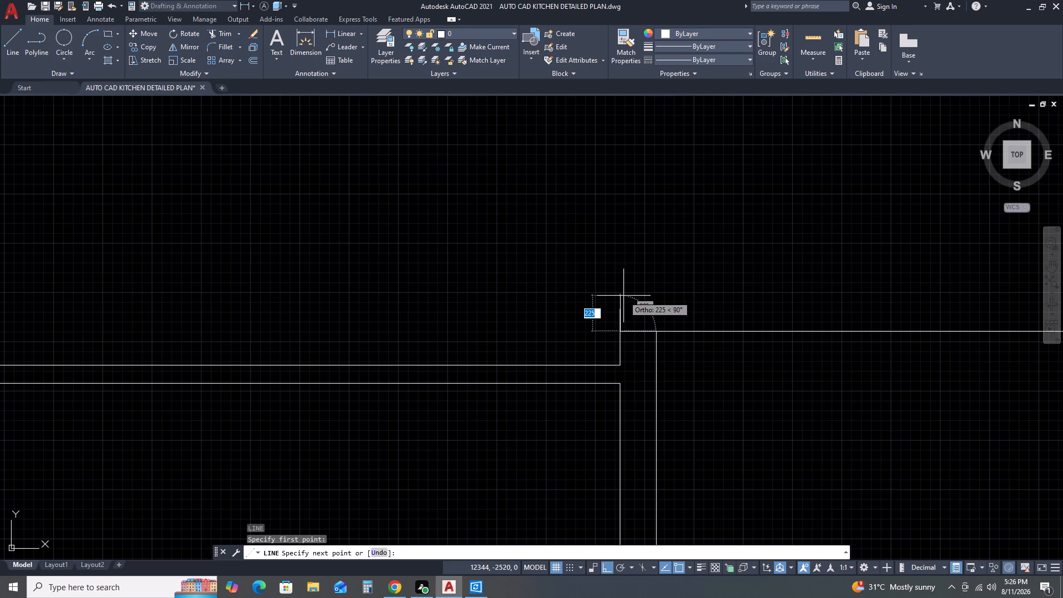
key(1)
key(1)
text(5)
key(space)
scroll(781, 310, down, 2)
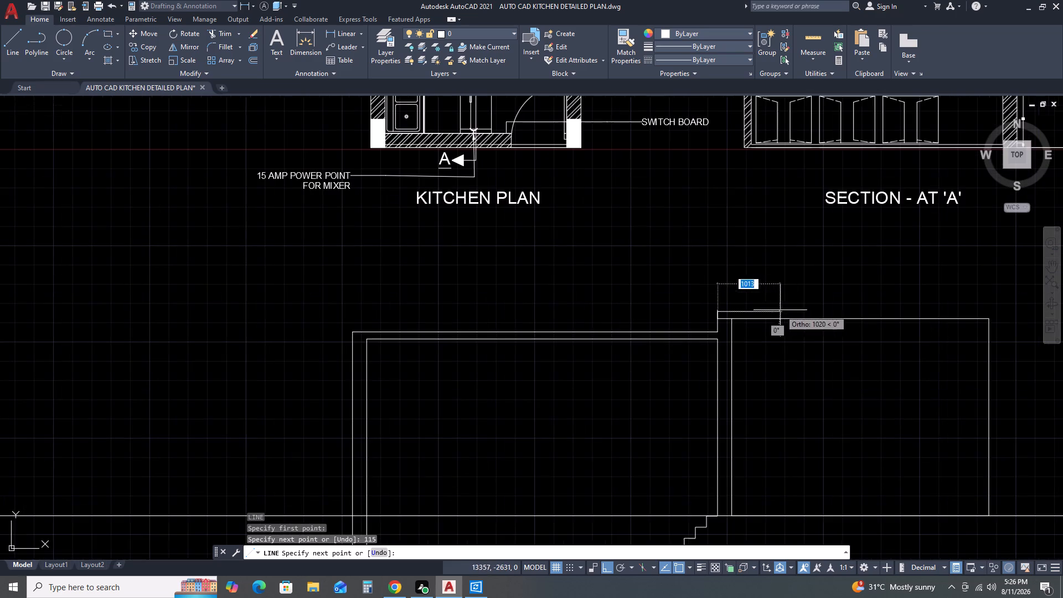
middle_drag(874, 320, 672, 326)
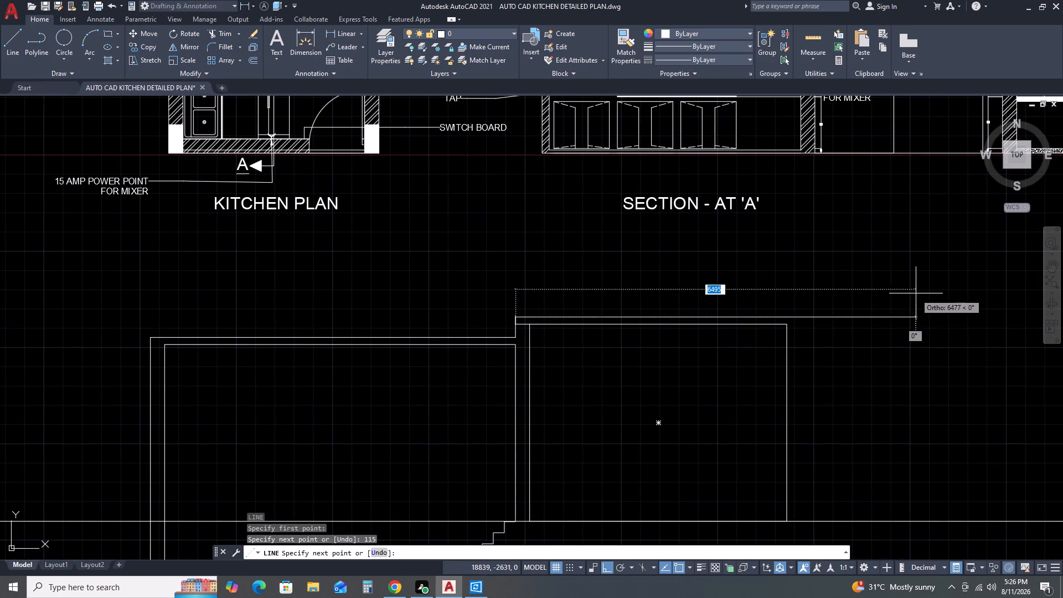
middle_drag(878, 302, 634, 327)
middle_click(634, 327)
middle_drag(951, 337, 938, 342)
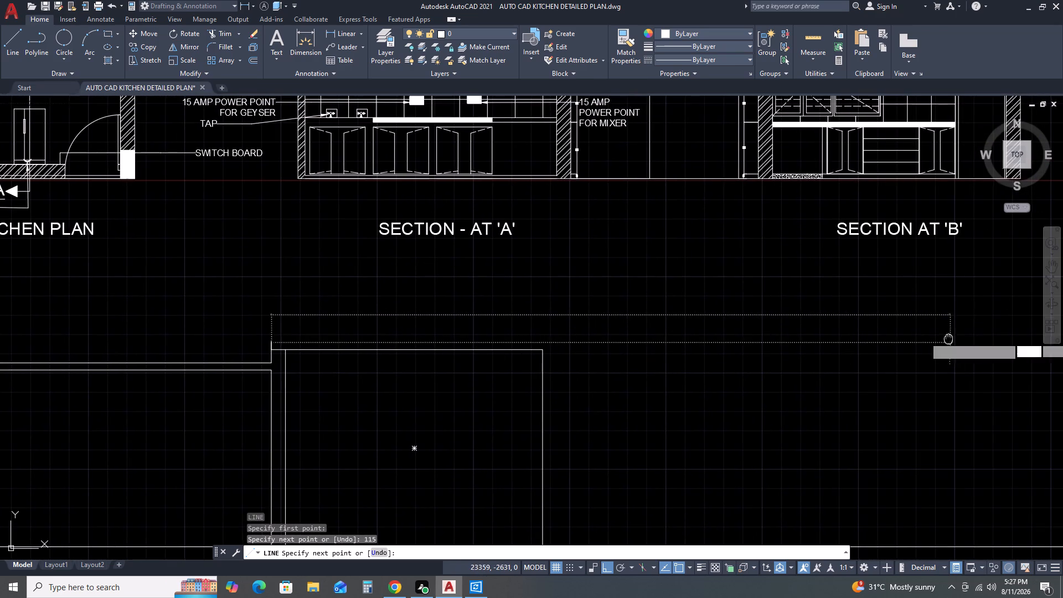
middle_drag(938, 342, 656, 335)
click(858, 314)
scroll(906, 323, down, 2)
key(Escape)
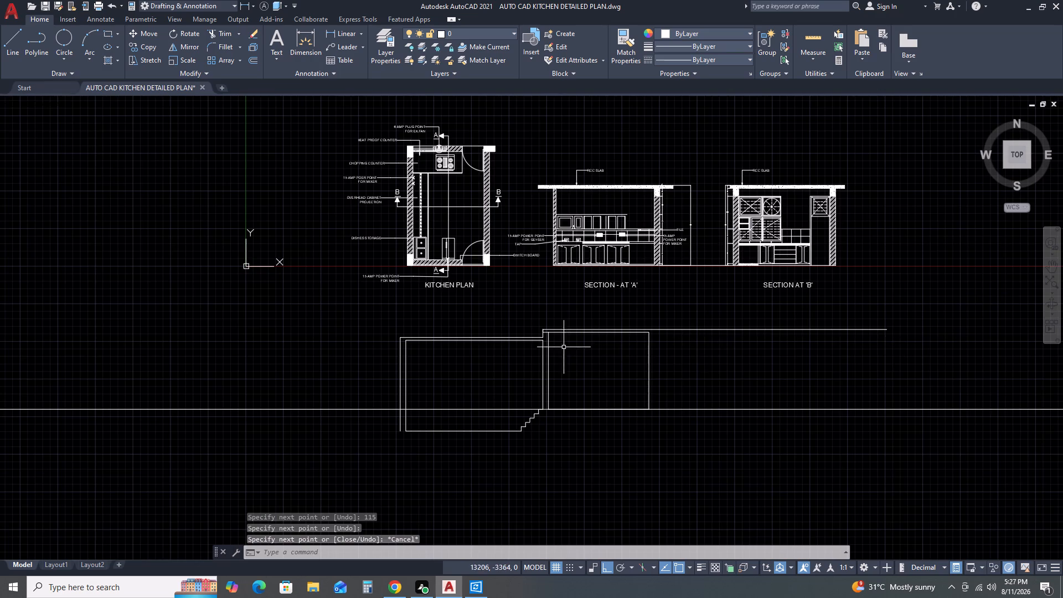
Trim away the short horizontal line across the shared wall and the vertical stub above the new slab line.
scroll(535, 344, up, 4)
text(TR)
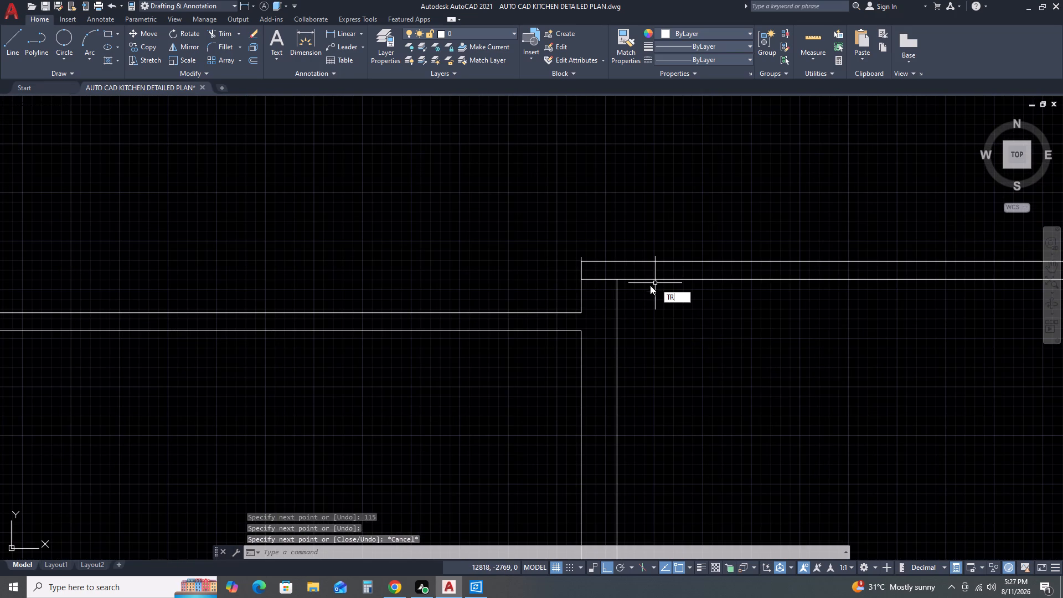
scroll(600, 283, up, 2)
key(space)
drag(595, 246, 592, 255)
click(568, 324)
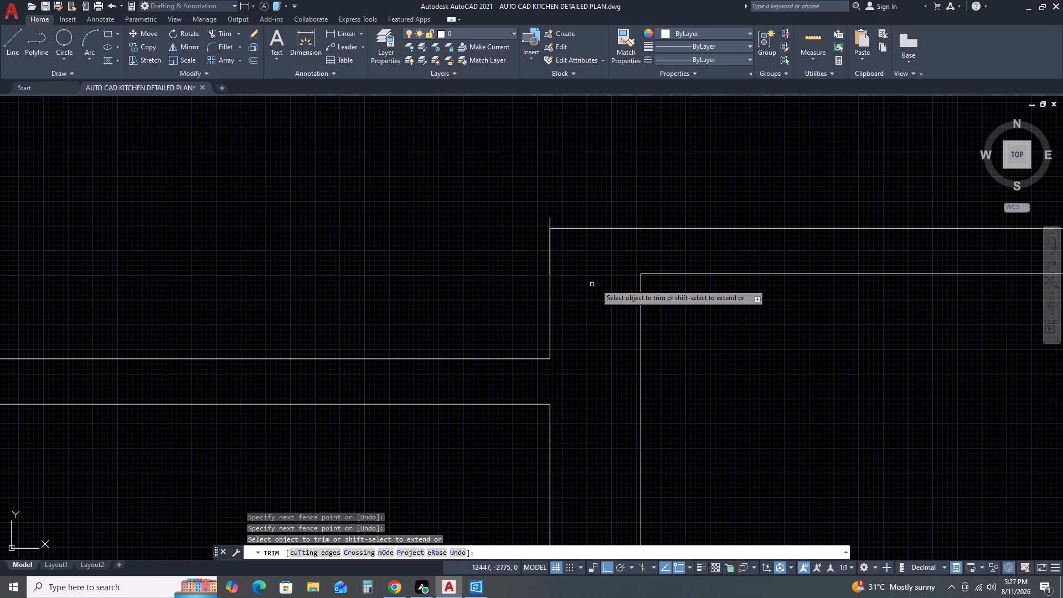
click(549, 242)
scroll(549, 218, up, 2)
click(568, 223)
click(509, 225)
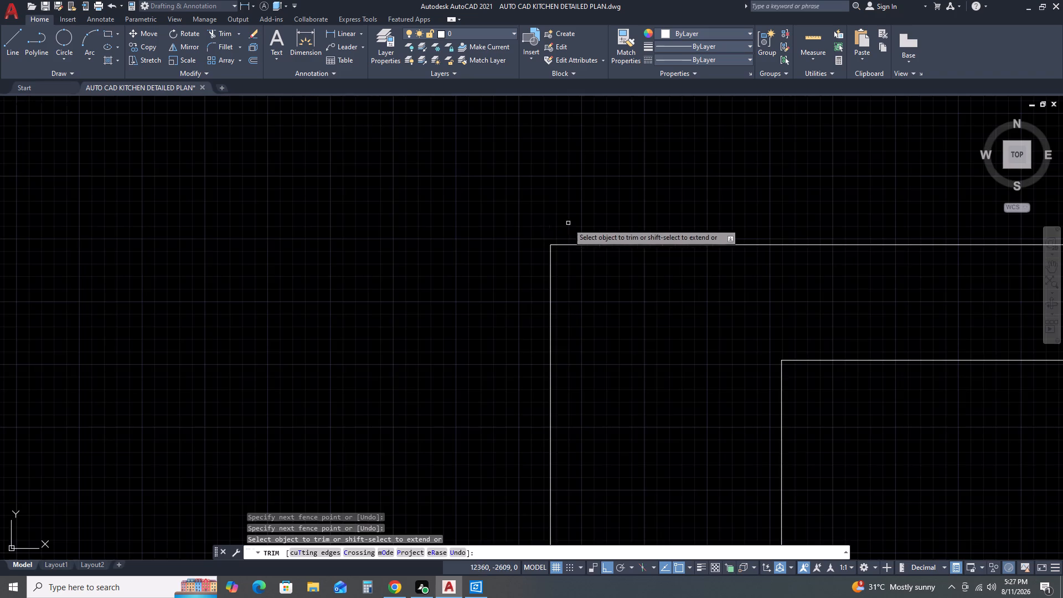
scroll(568, 223, down, 3)
key(Escape)
Draw a vertical line over the raised room's right edge, from its upper right corner down to the floor line.
scroll(630, 231, down, 2)
middle_drag(736, 283, 588, 224)
scroll(583, 223, down, 2)
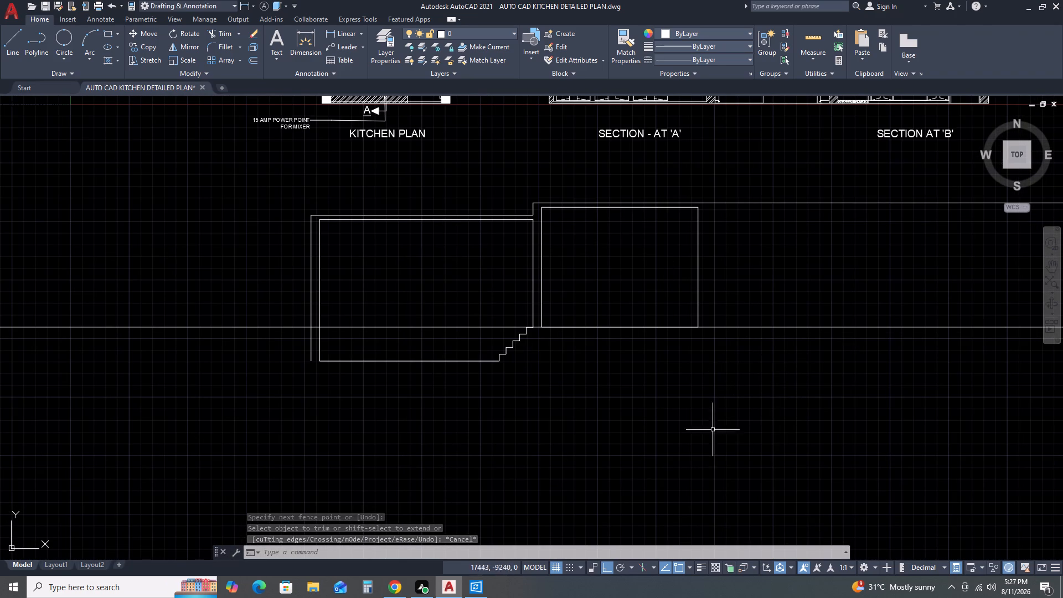
scroll(675, 327, up, 2)
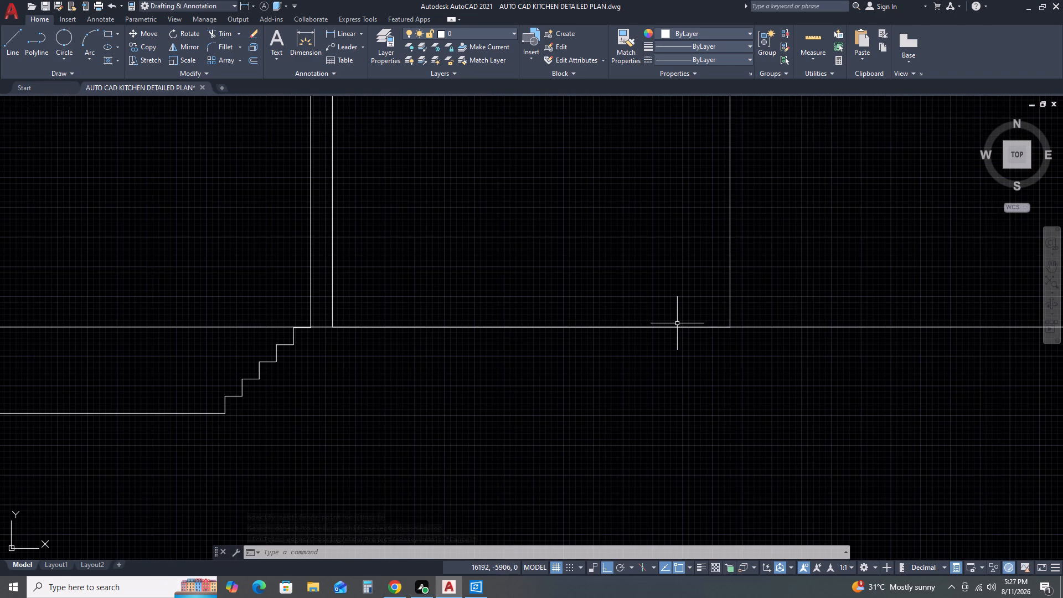
scroll(665, 336, down, 4)
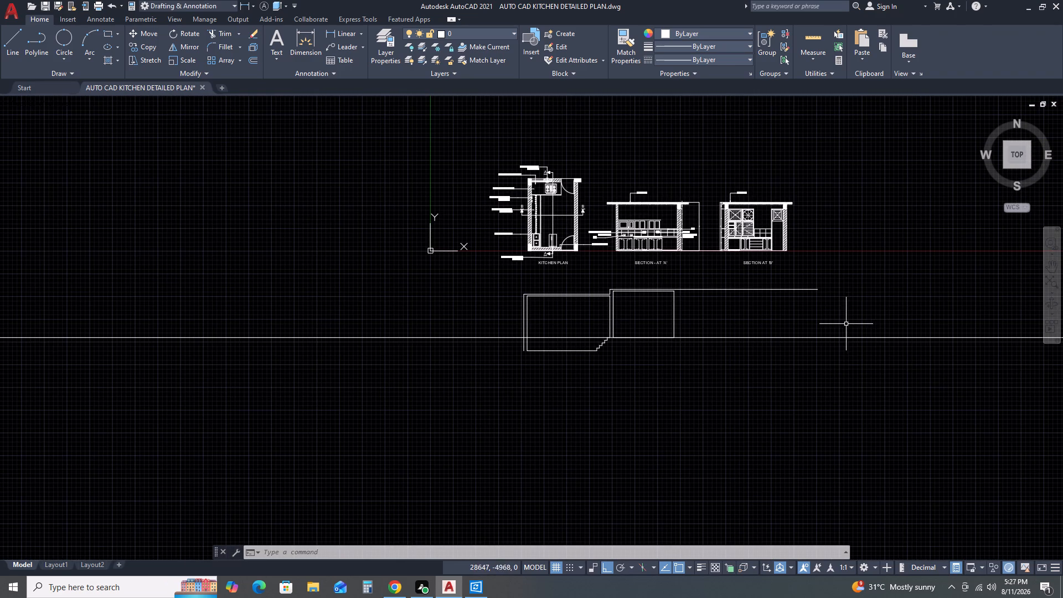
scroll(669, 306, up, 1)
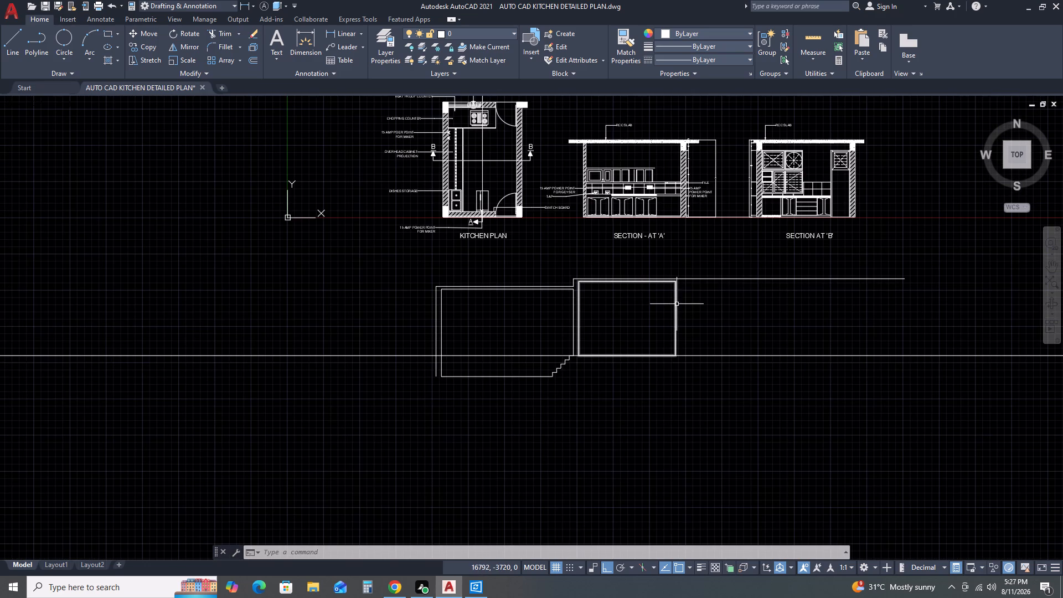
text(L)
key(space)
scroll(679, 290, up, 3)
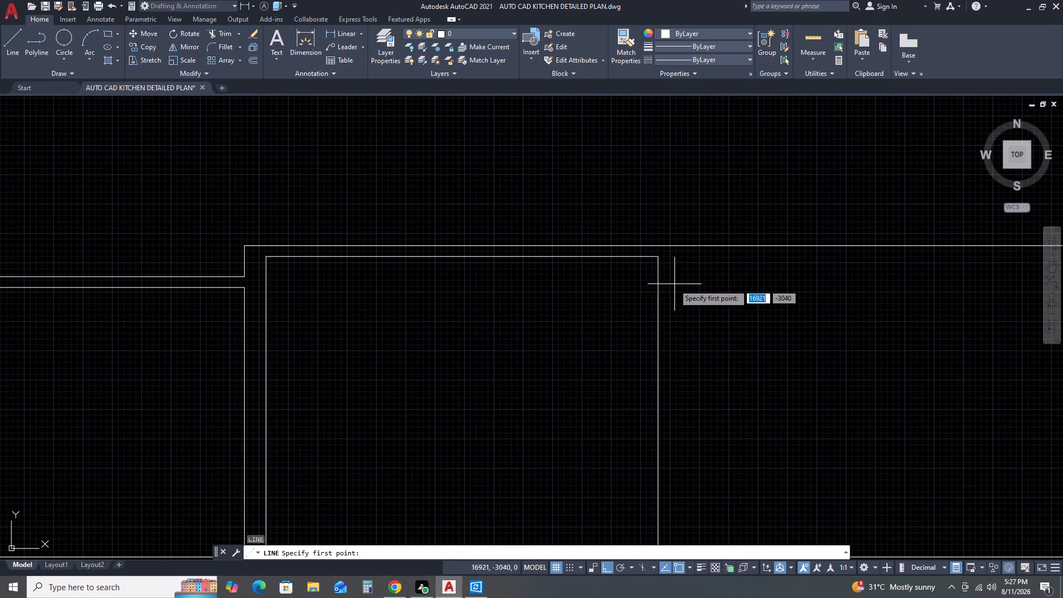
click(659, 258)
scroll(700, 457, down, 3)
scroll(683, 502, up, 2)
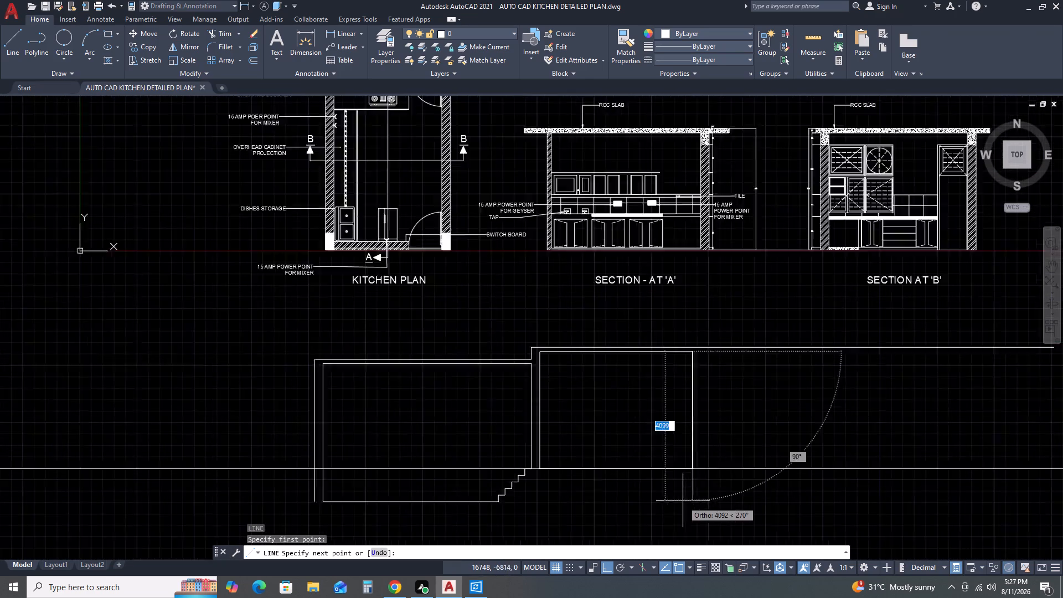
scroll(683, 498, up, 1)
click(700, 423)
key(Escape)
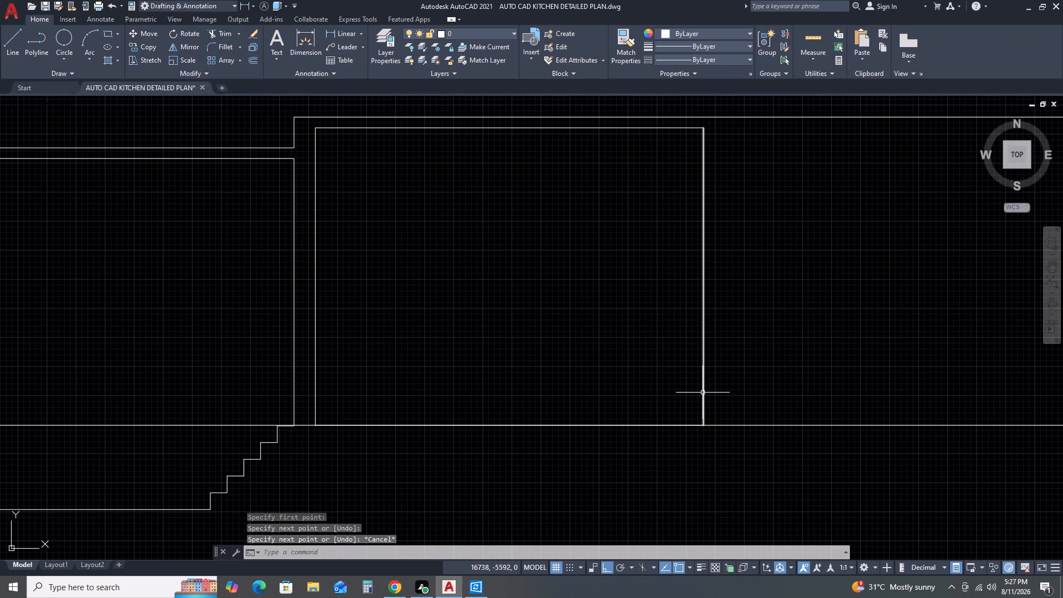
Offset the new vertical line 230 outward to the right as the outer face of the raised room's wall.
click(703, 393)
text(O)
key(space)
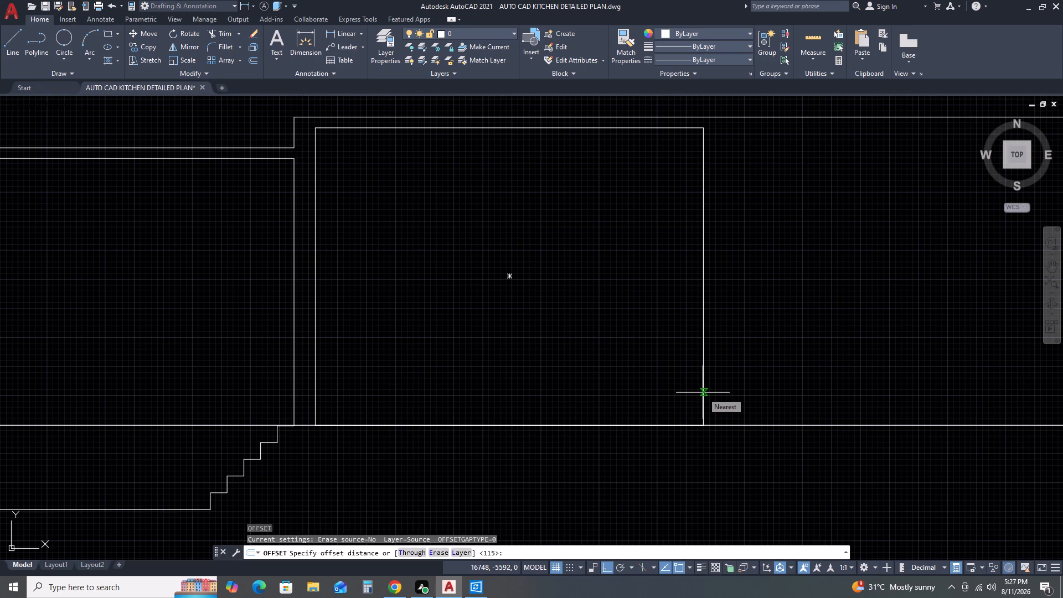
text(230)
key(space)
click(807, 398)
key(Escape)
Draw a horizontal line from the top of the offset wall line rightward, slightly past the end of the slab top line.
scroll(797, 360, down, 2)
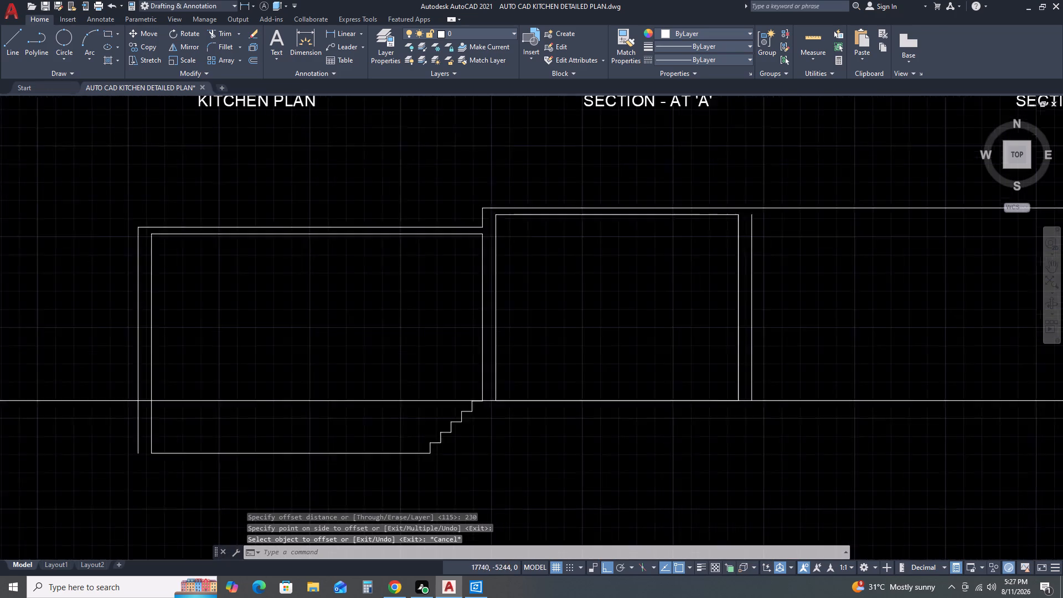
middle_drag(808, 351, 654, 393)
middle_click(653, 393)
scroll(643, 305, up, 1)
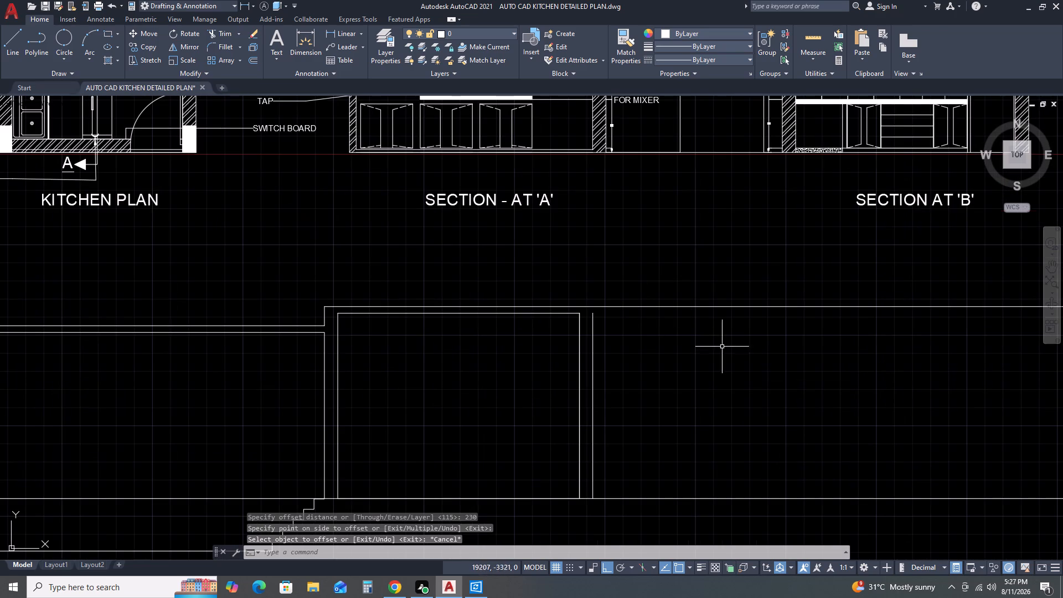
key(l)
key(space)
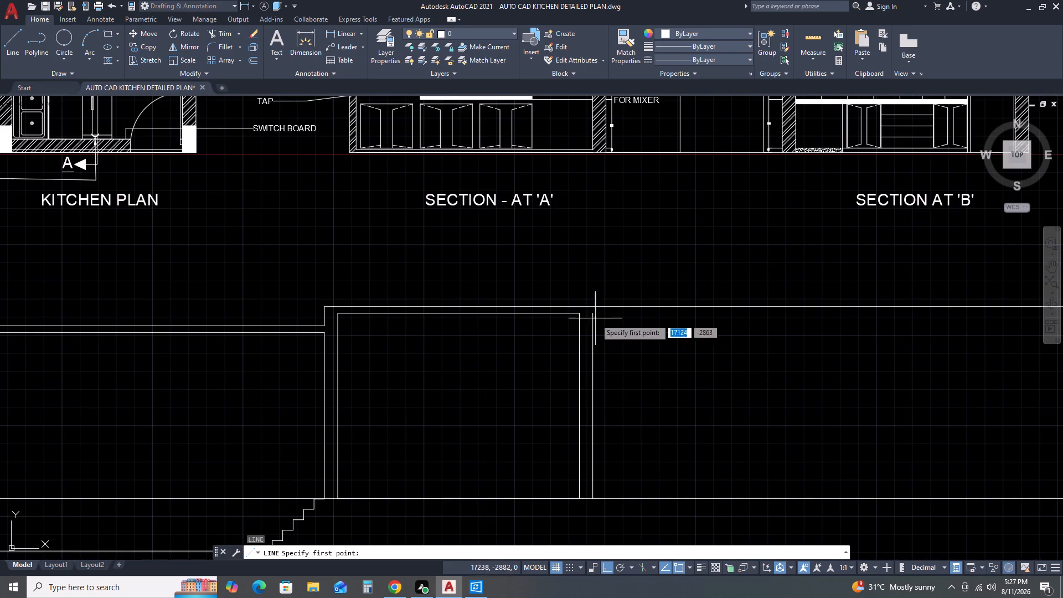
click(593, 311)
scroll(801, 312, down, 2)
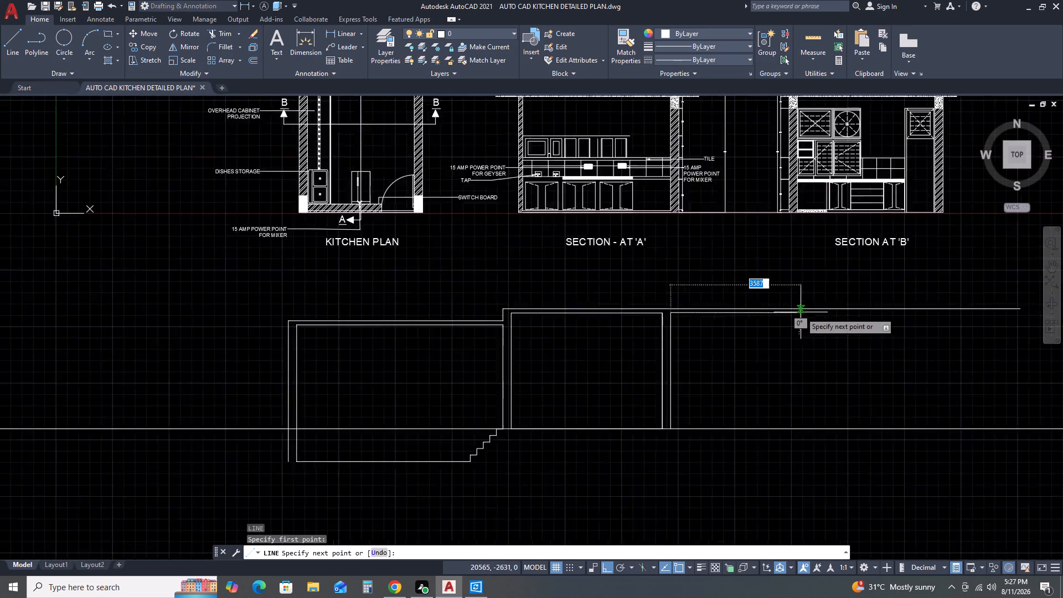
middle_drag(913, 325, 809, 325)
middle_drag(780, 325, 772, 325)
click(843, 322)
key(Escape)
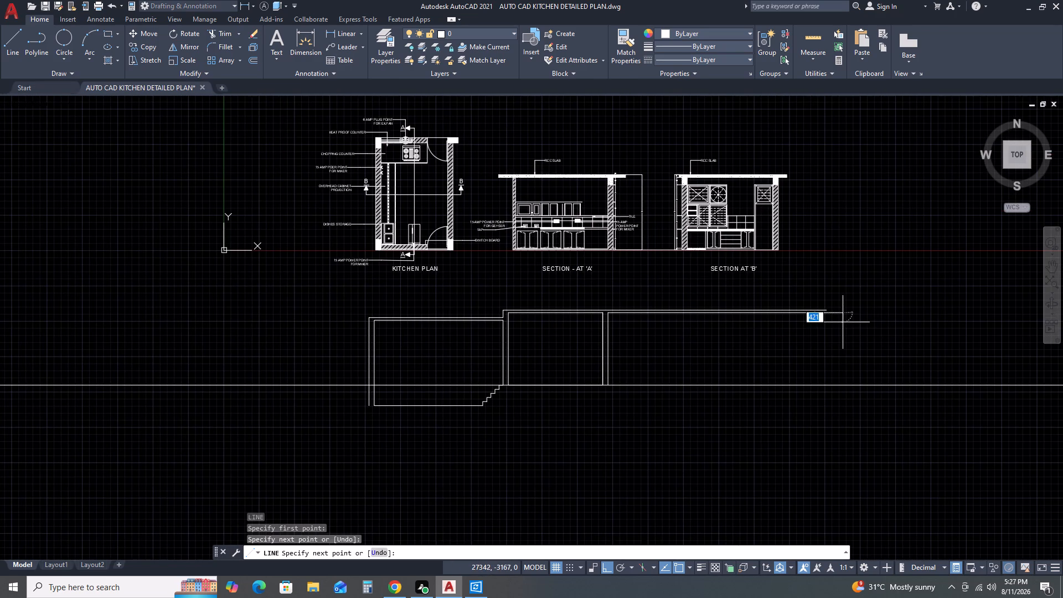
Delete the duplicate vertical line lying over the raised room's right edge.
middle_drag(875, 371, 900, 306)
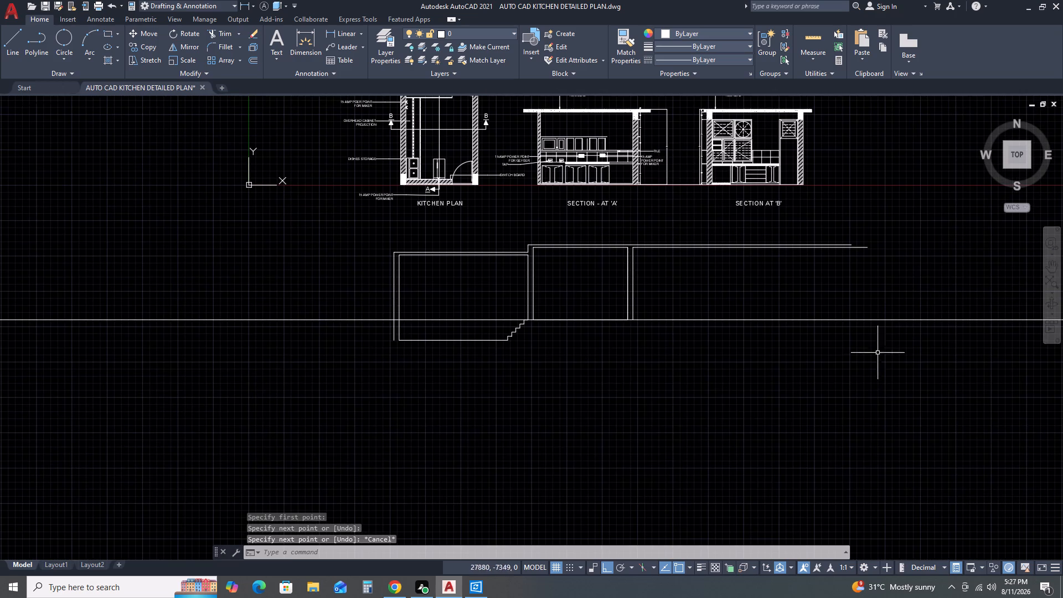
scroll(621, 253, up, 2)
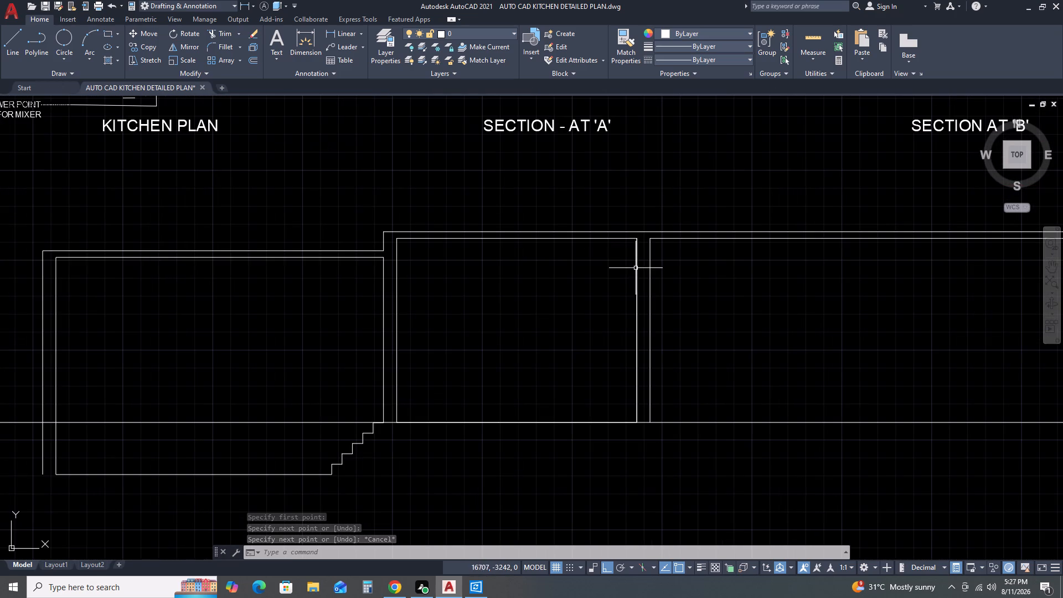
click(636, 268)
key(Delete)
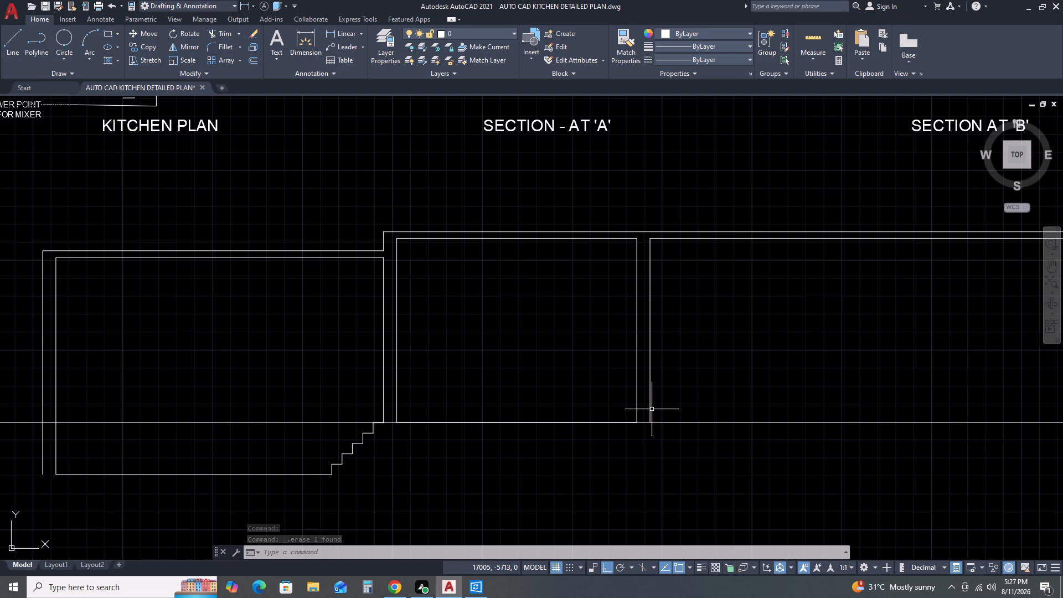
From the foot of the offset wall line, draw a line 450 up and continue it horizontally right about 3500.
key(l)
key(space)
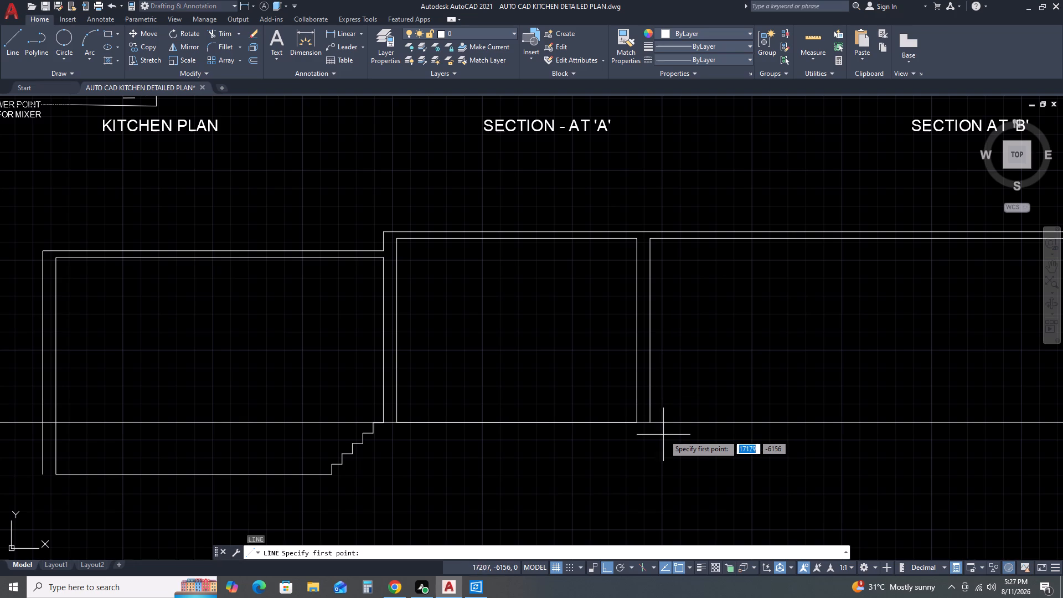
scroll(654, 417, up, 1)
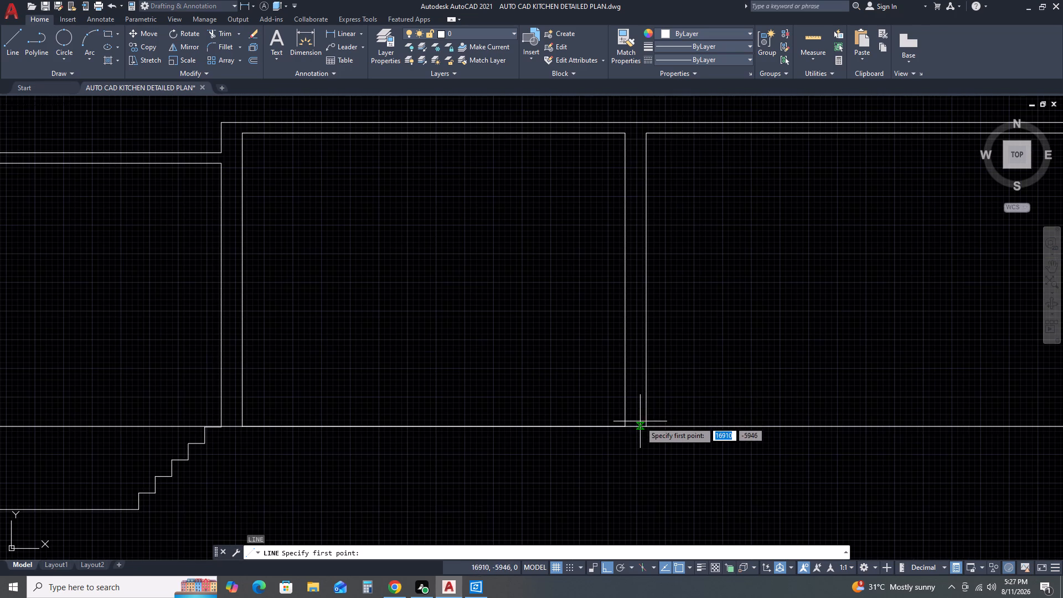
click(645, 426)
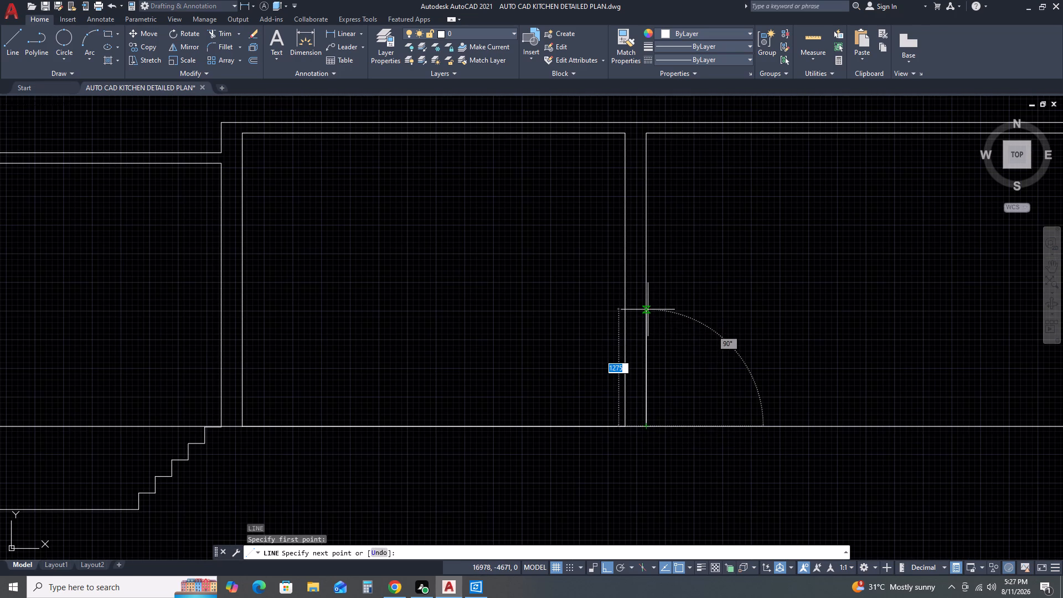
text(450)
key(space)
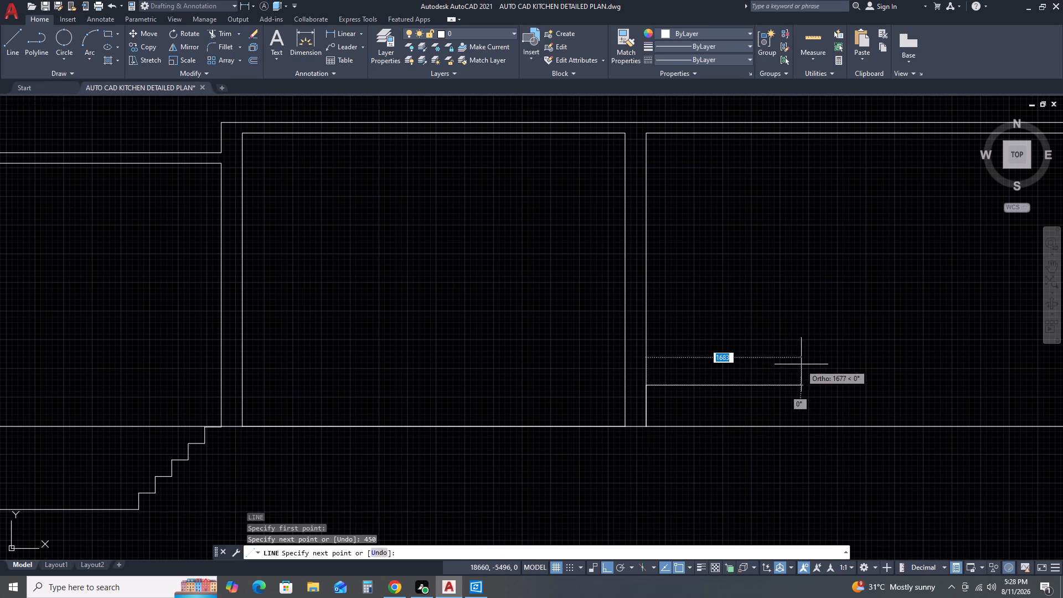
middle_drag(905, 363, 731, 368)
middle_drag(718, 368, 708, 368)
click(782, 376)
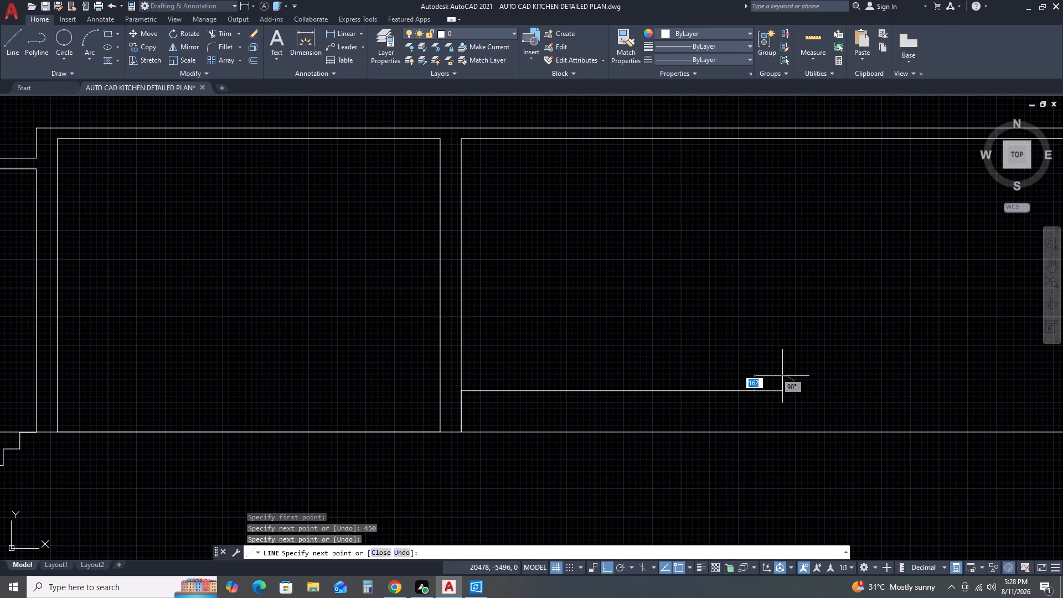
key(Escape)
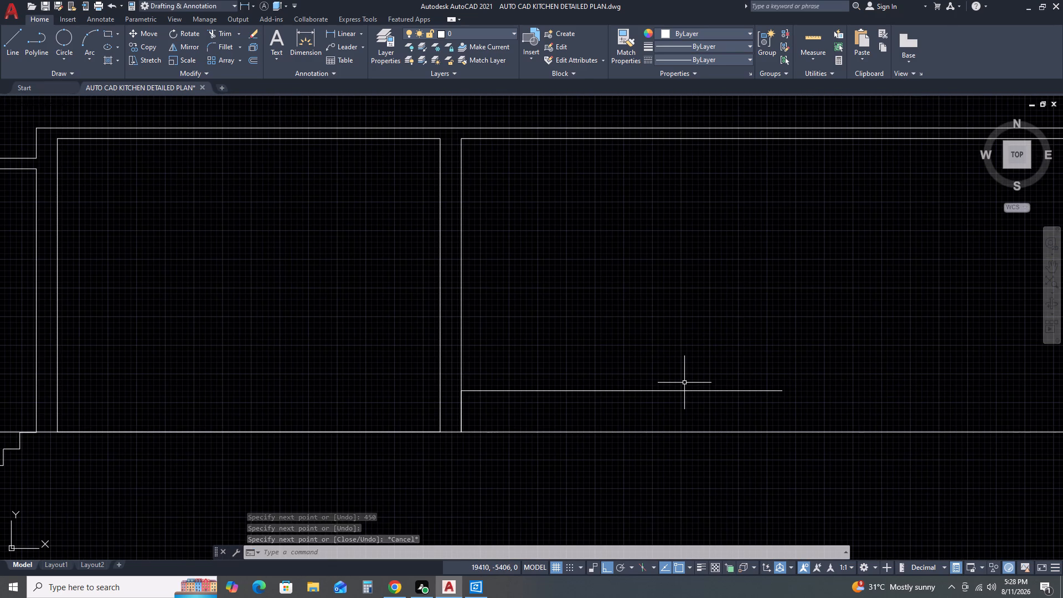
Draw a closed rectangle of lines, 2425 high and 1000 wide, standing on the horizontal line 450 above the floor.
text(L)
key(space)
click(638, 390)
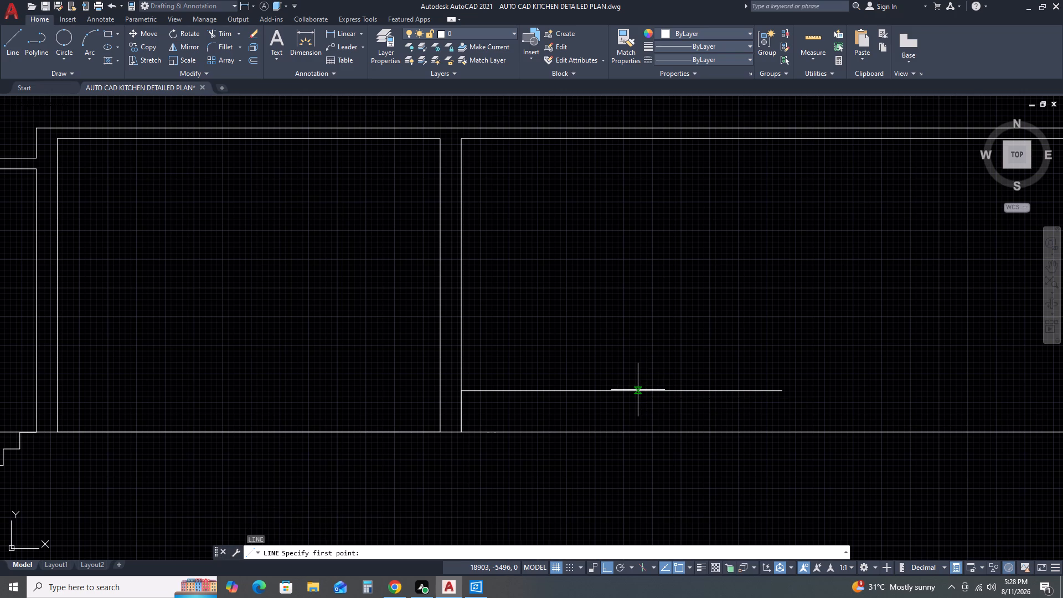
key(2)
key(5)
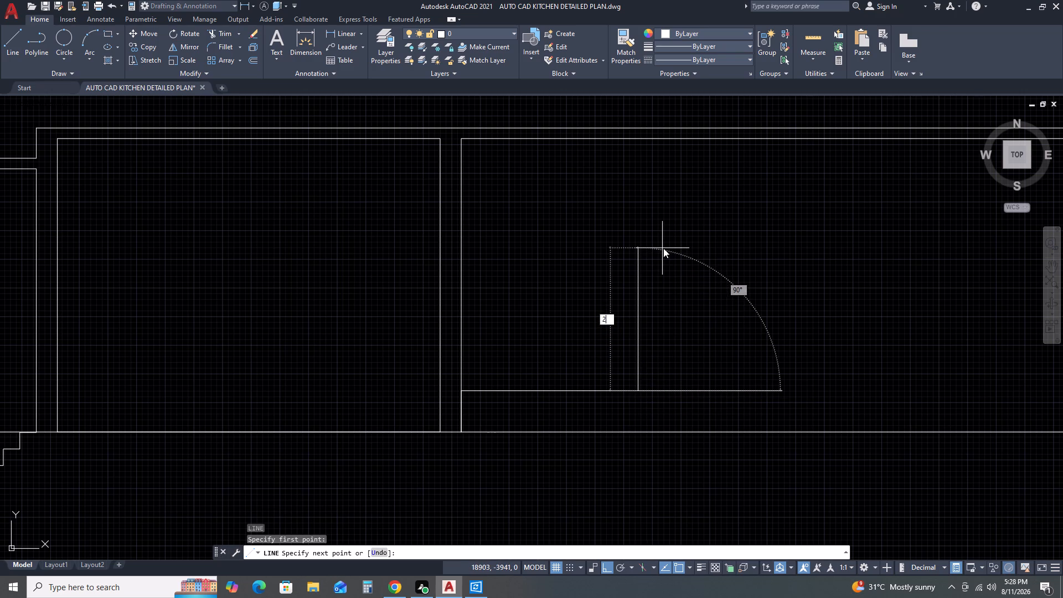
key(BackSpace)
text(425)
key(space)
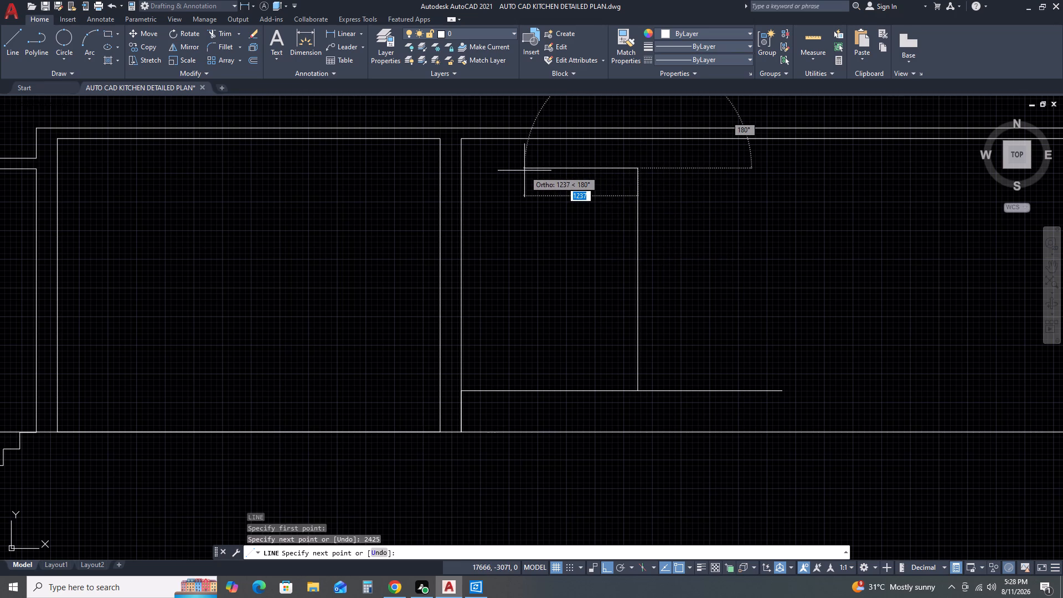
text(10)
text(00)
key(space)
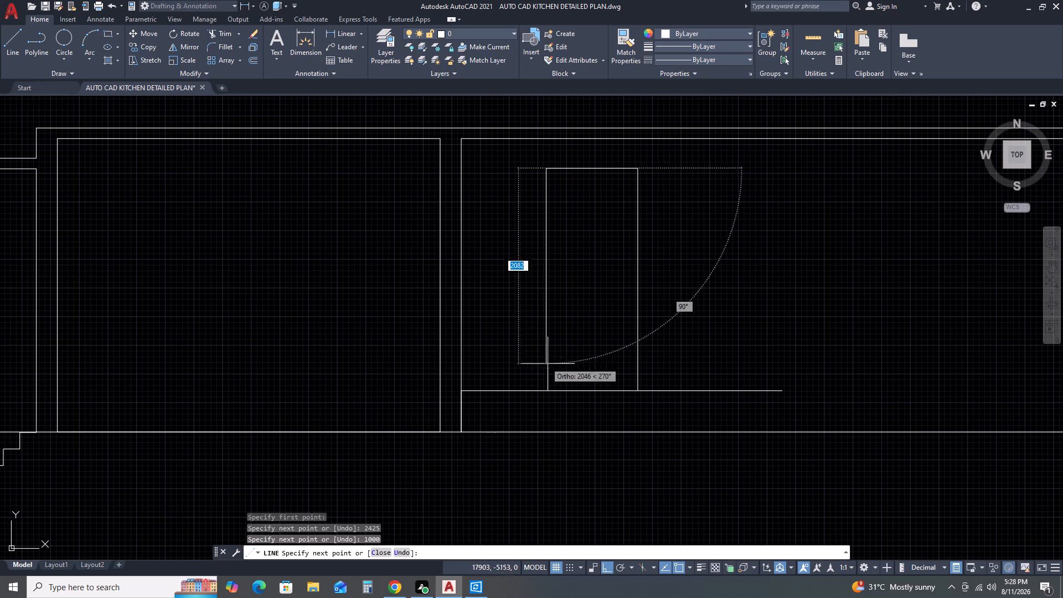
drag(545, 389, 551, 392)
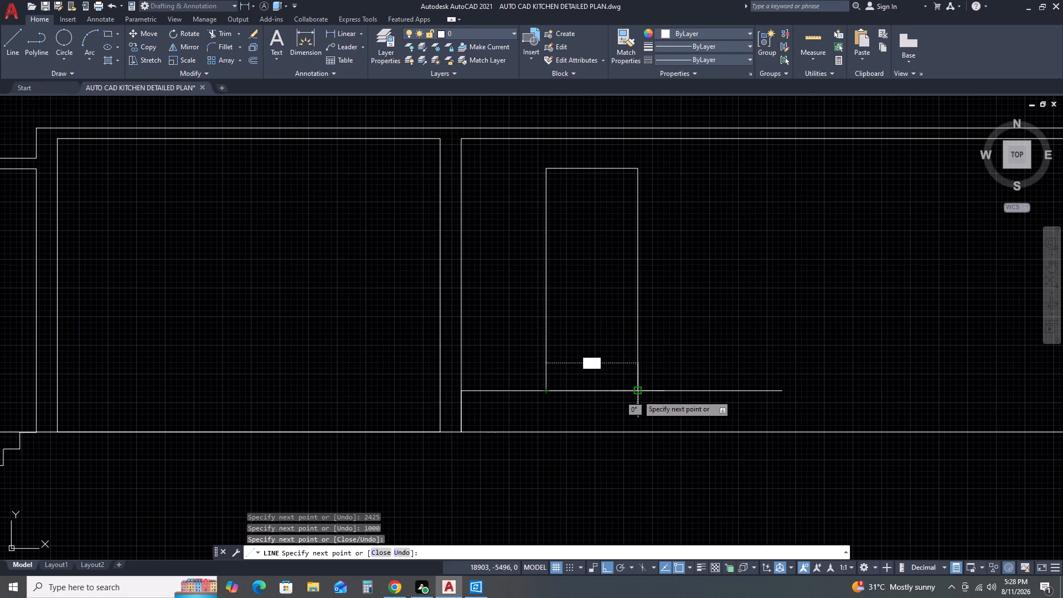
click(637, 391)
key(Escape)
Offset all four sides of the 1000 by 2425 rectangle outward by 20.
click(525, 151)
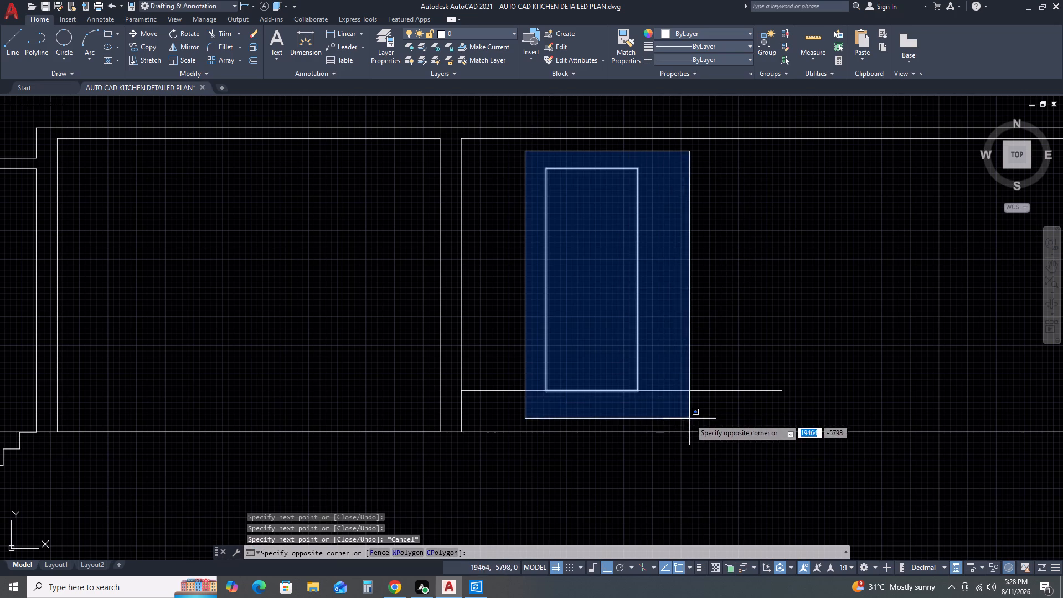
click(675, 415)
key(o)
key(space)
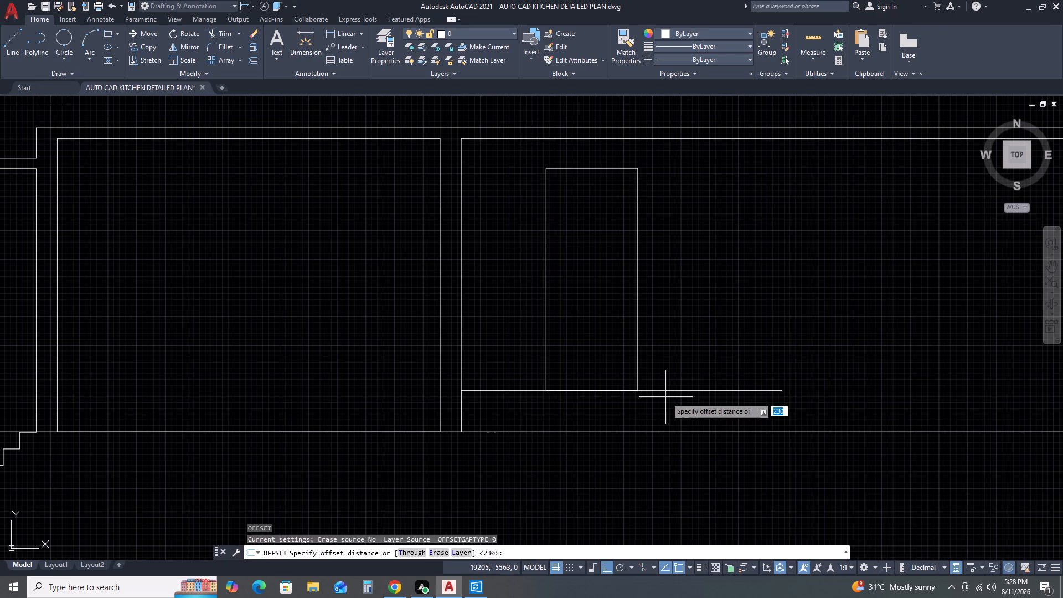
text(20)
key(space)
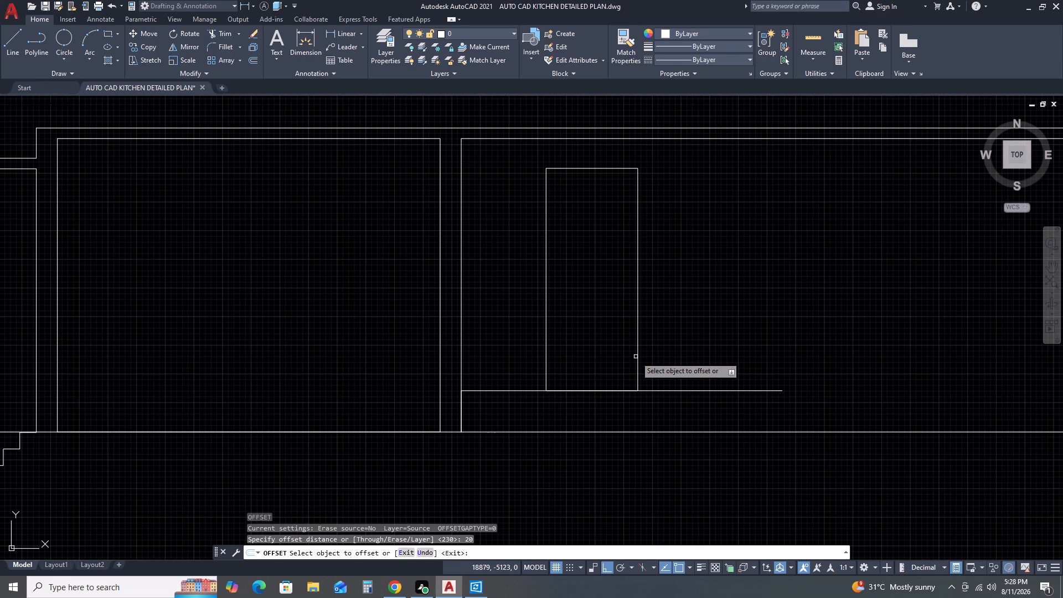
click(636, 357)
click(639, 372)
click(678, 372)
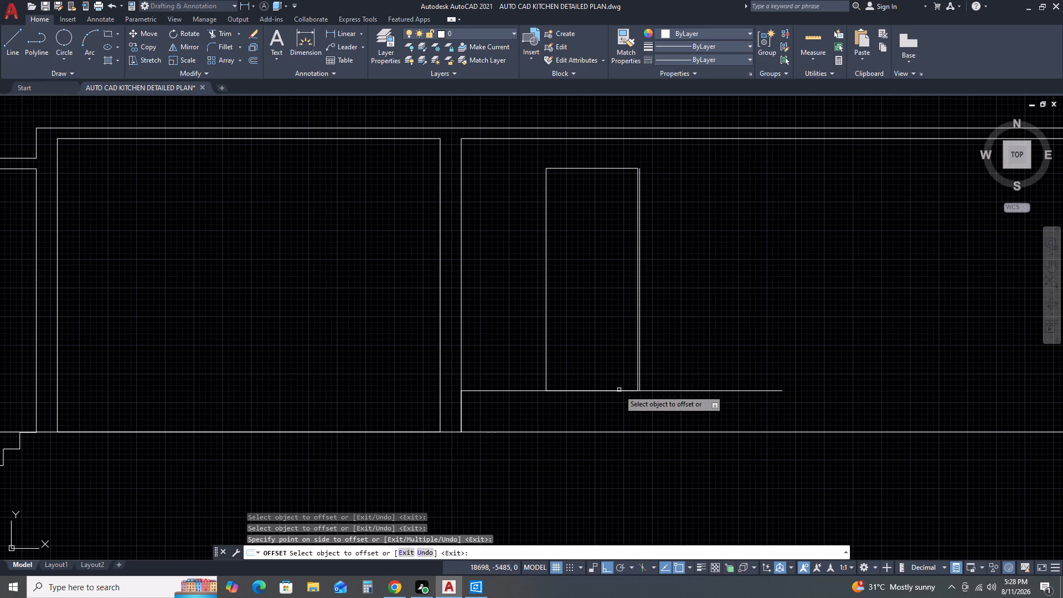
drag(619, 390, 619, 395)
click(619, 404)
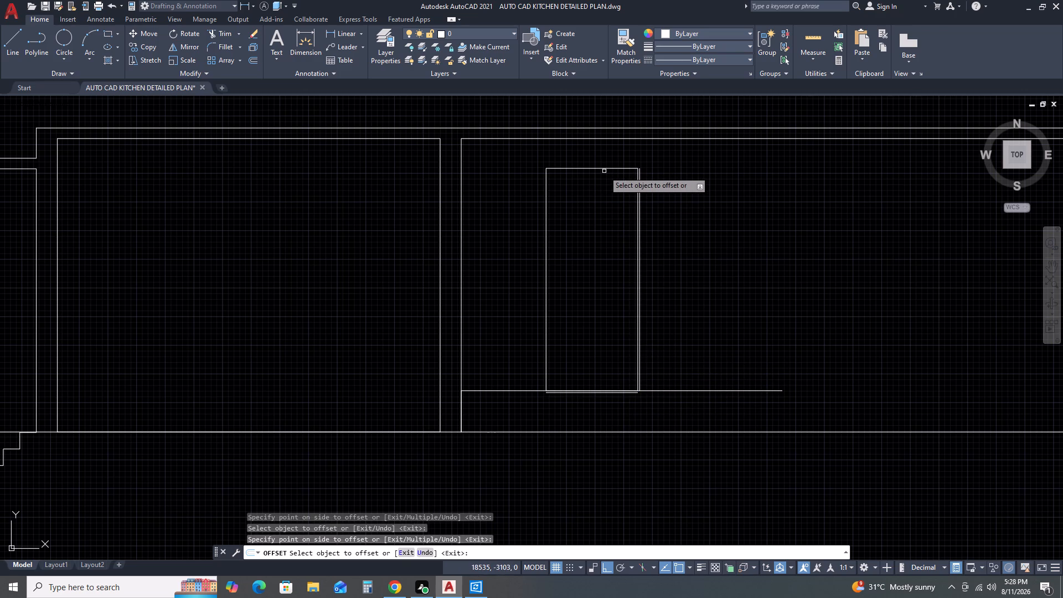
click(605, 169)
click(608, 145)
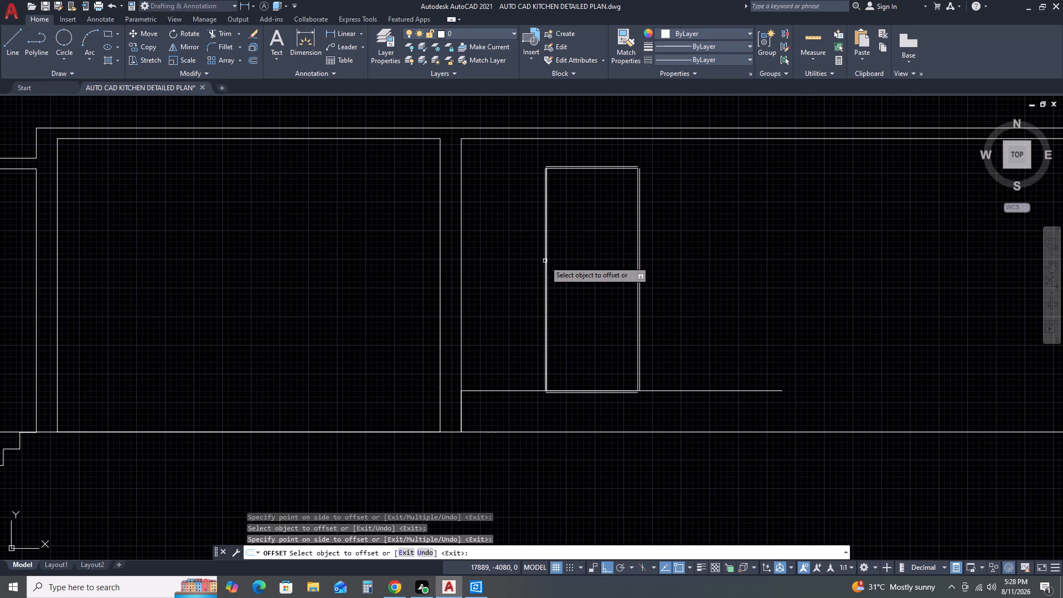
click(545, 261)
click(515, 279)
key(Escape)
Fillet the two open bottom corners of the outer offset lines around the 1000 by 2425 rectangle with radius 0.
key(f)
key(space)
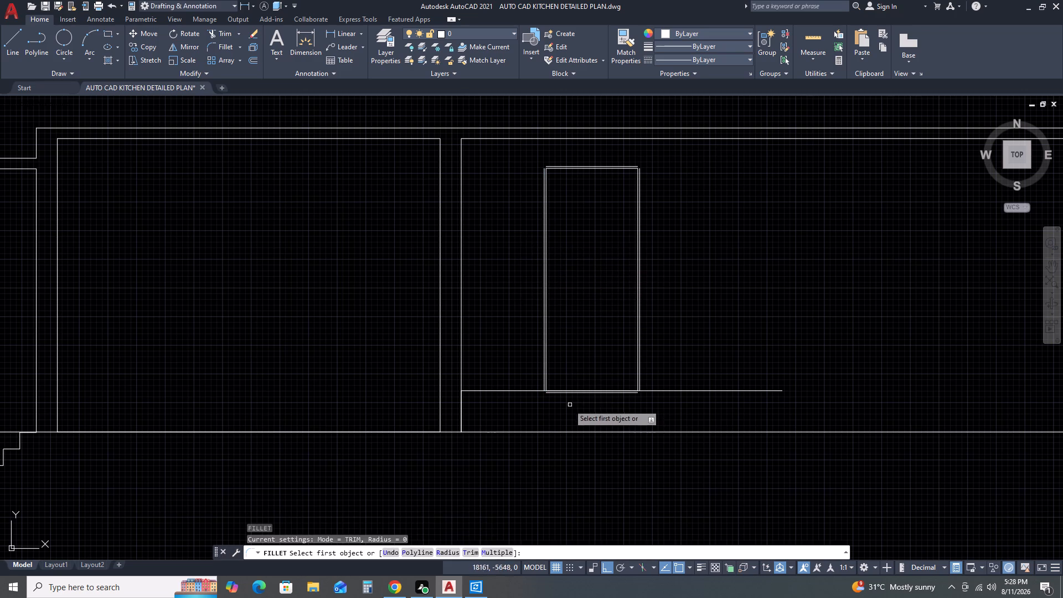
scroll(565, 380, up, 2)
click(528, 415)
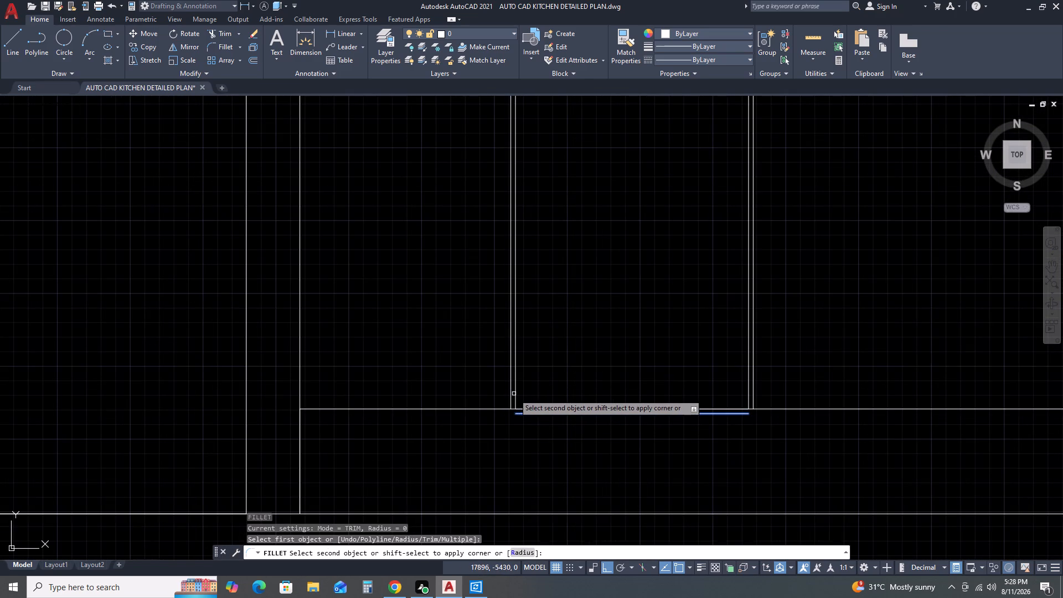
click(510, 397)
key(space)
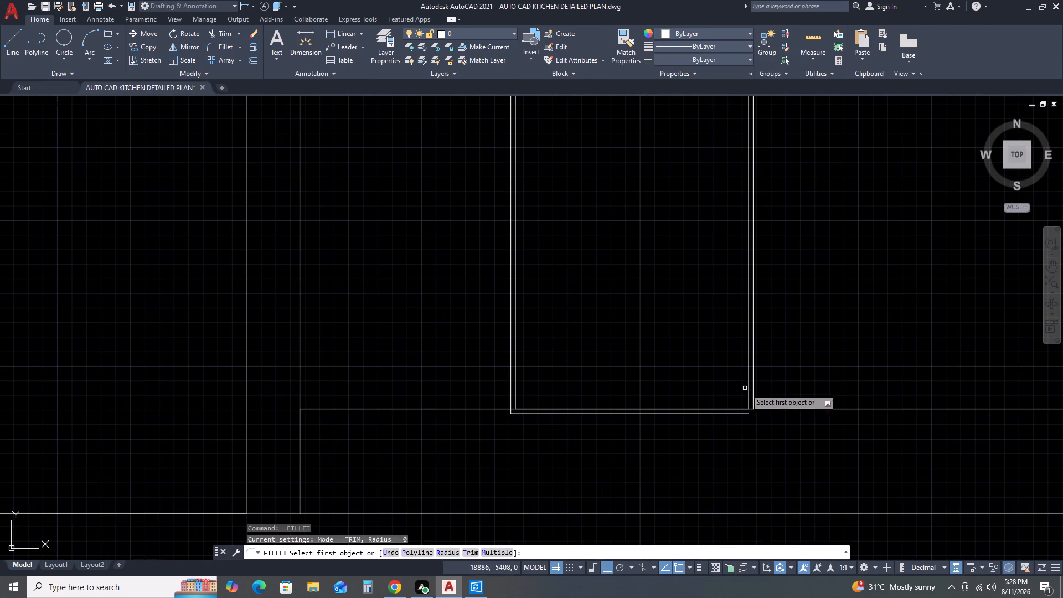
click(753, 395)
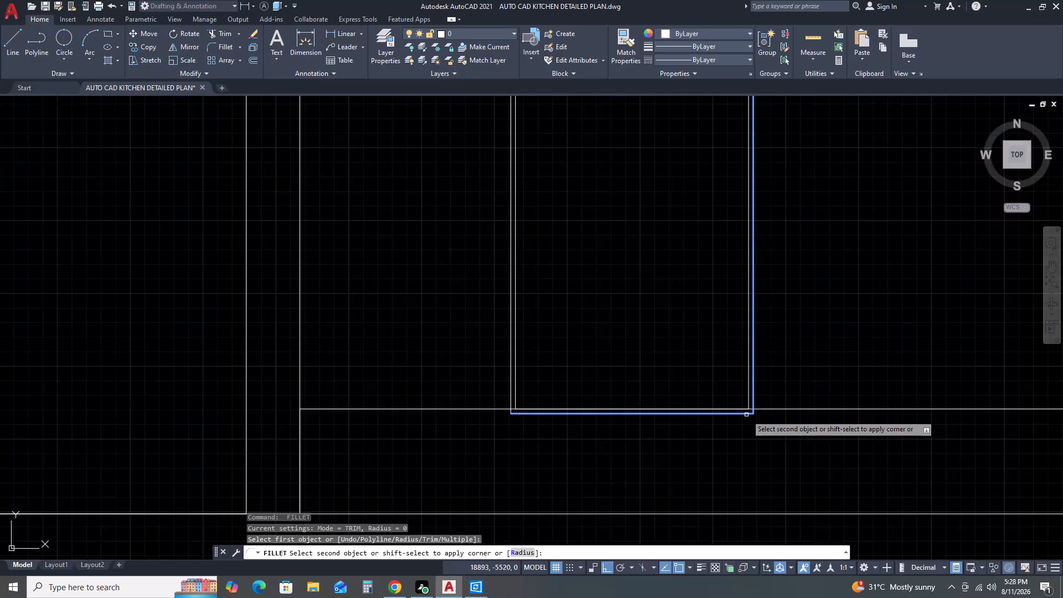
click(746, 415)
scroll(770, 373, down, 2)
Fillet the two open top corners of the same outer frame with radius 0.
key(space)
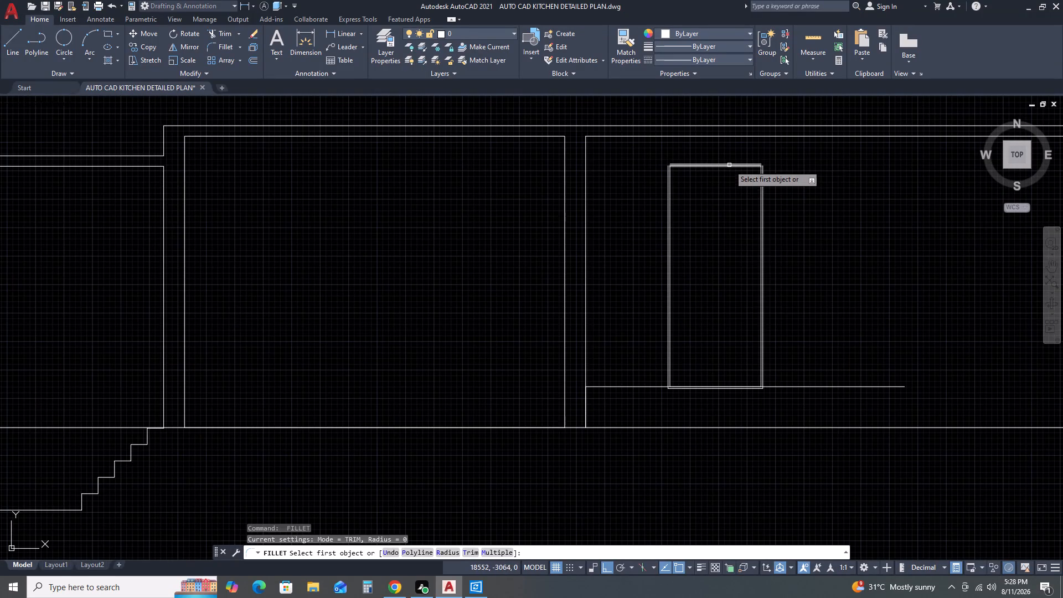
scroll(757, 160, up, 5)
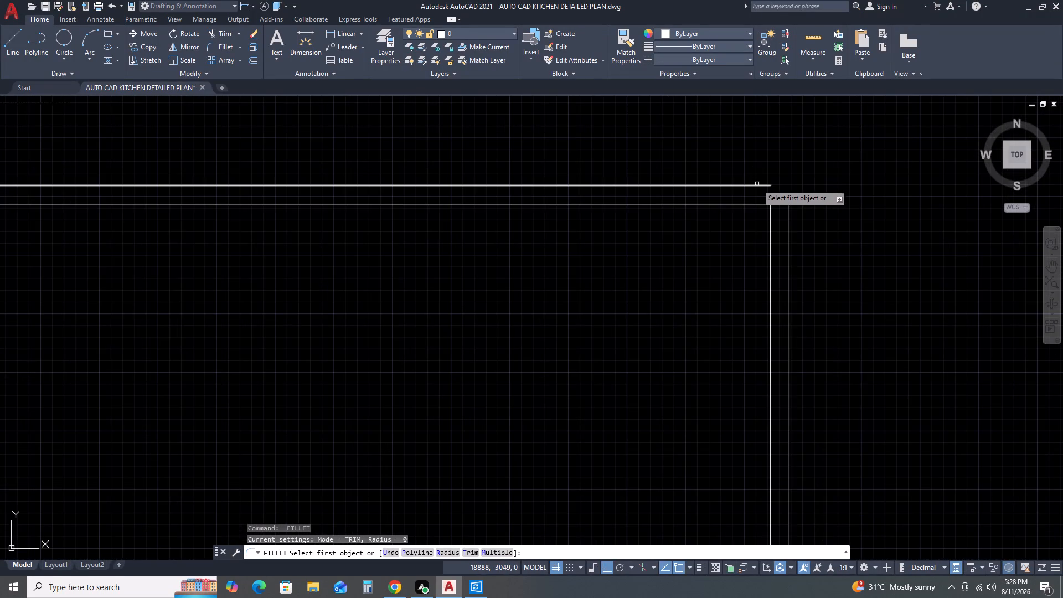
click(757, 184)
click(793, 222)
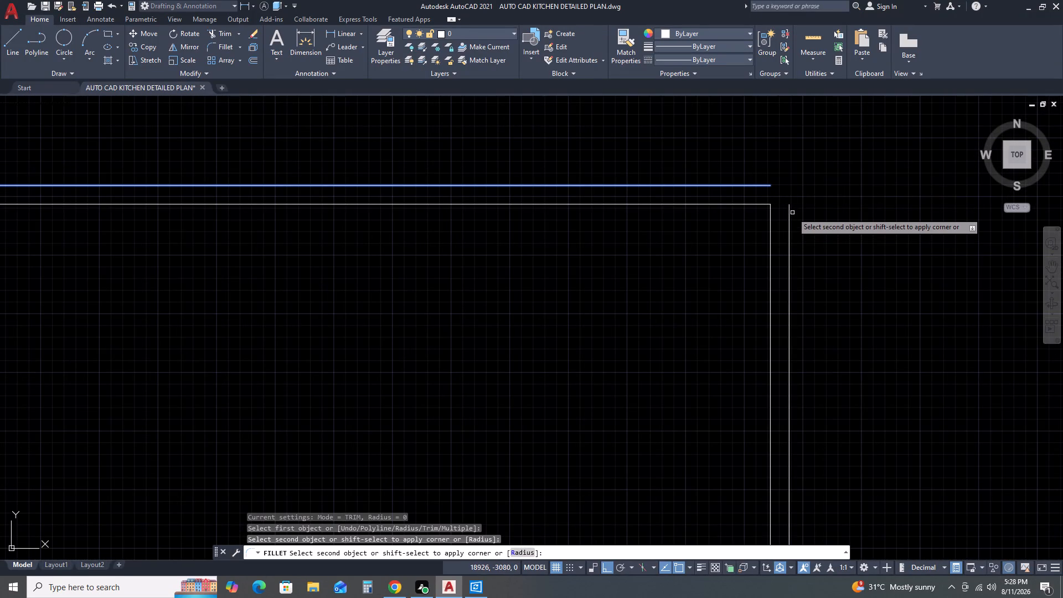
click(790, 207)
key(space)
scroll(805, 199, down, 3)
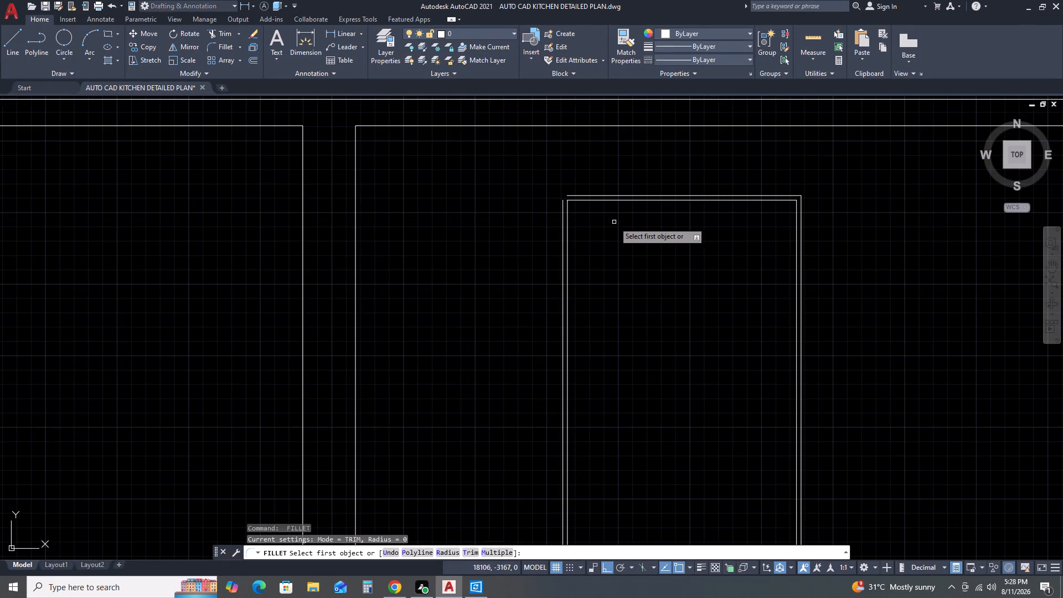
scroll(587, 192, up, 2)
click(585, 200)
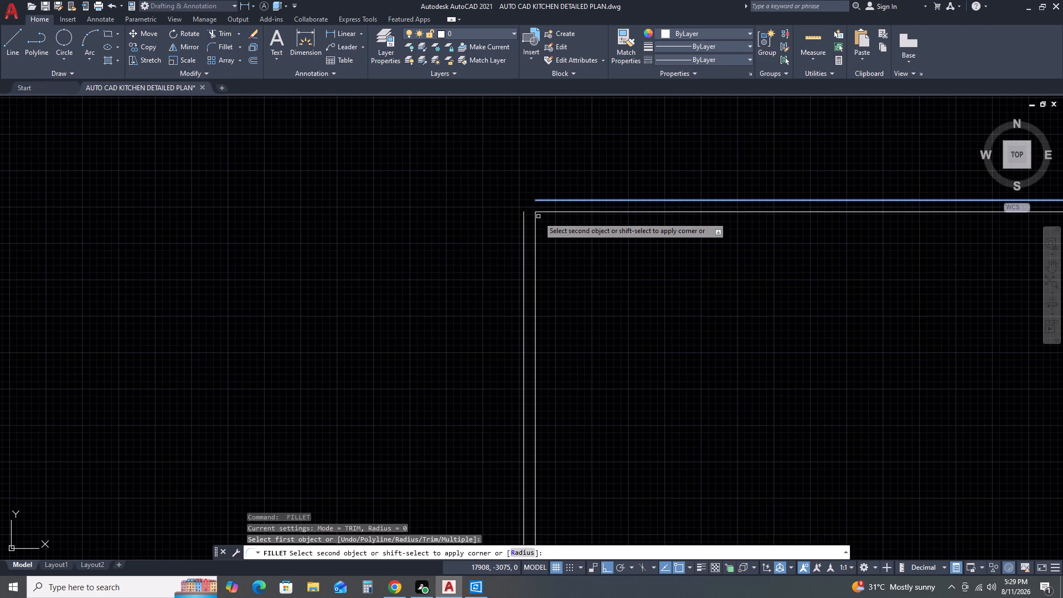
click(525, 219)
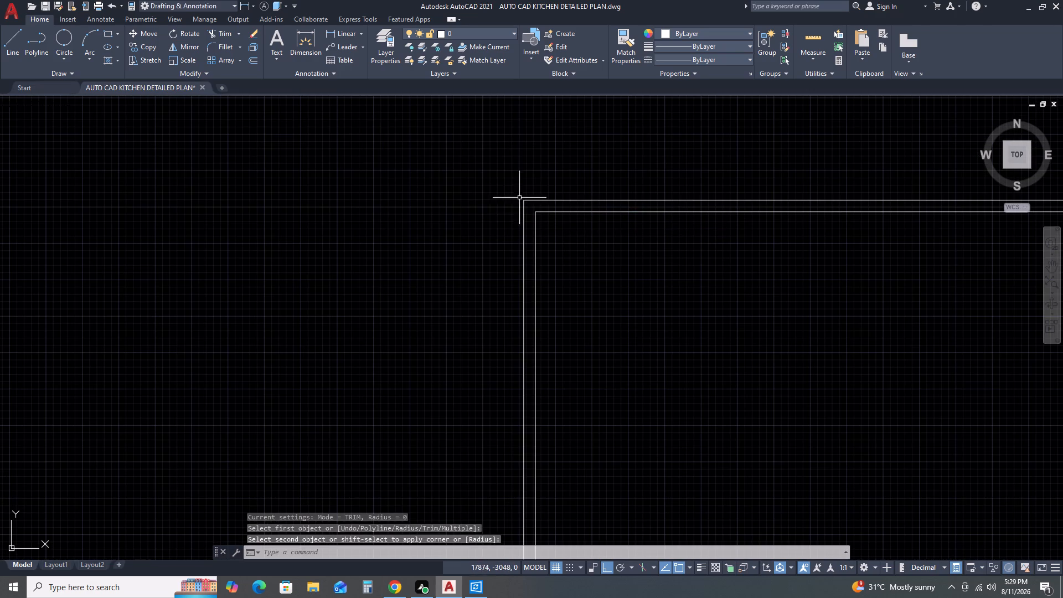
key(Escape)
Move the double-line frame so its outer lower-left corner sits where the wall line meets the horizontal line 450 above the floor.
scroll(541, 178, down, 5)
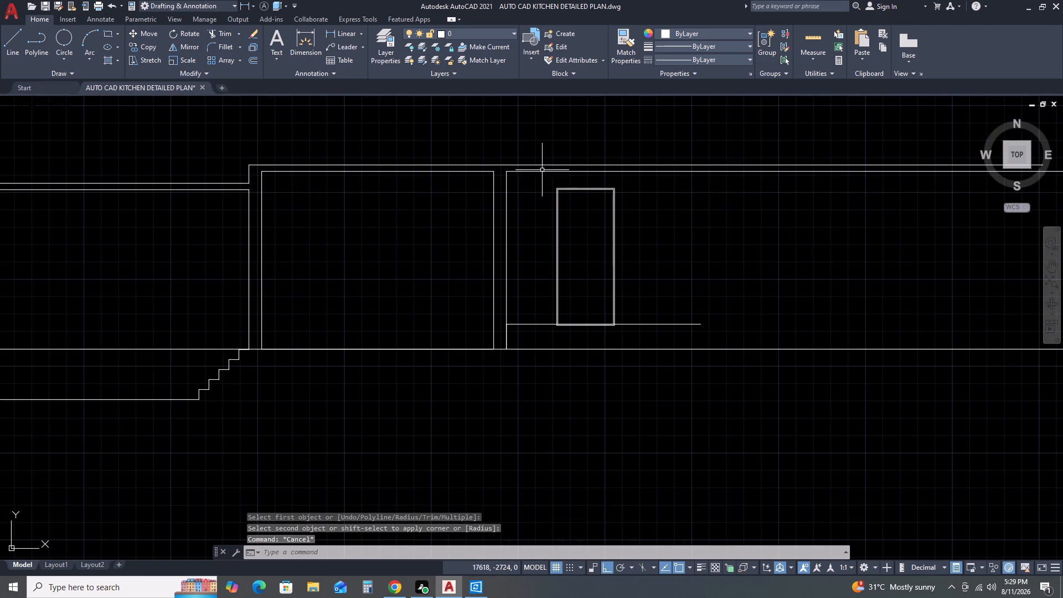
click(543, 165)
key(Escape)
click(539, 176)
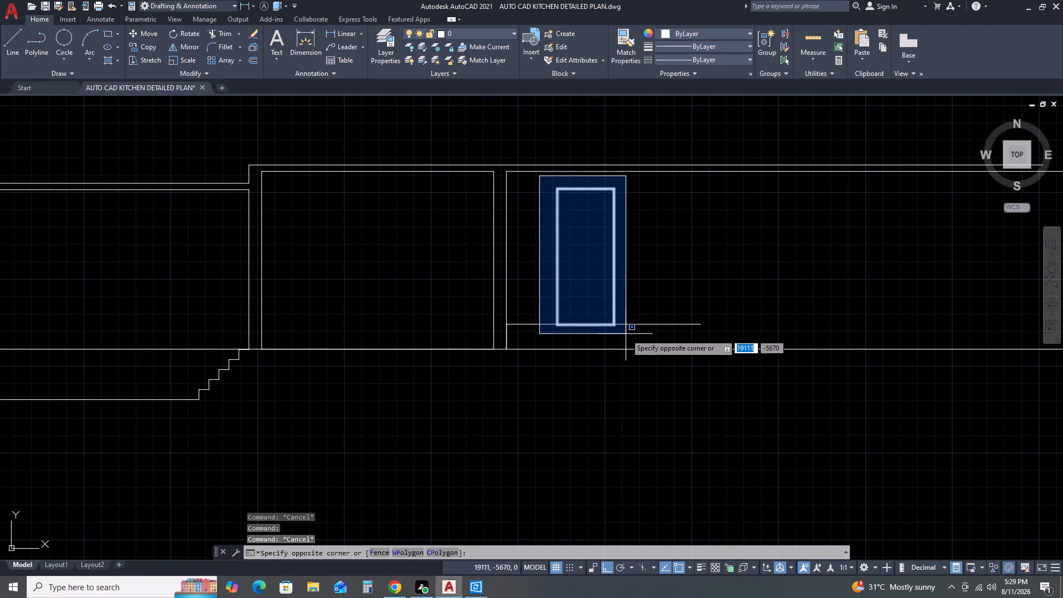
click(626, 334)
text(M)
key(space)
scroll(560, 335, up, 3)
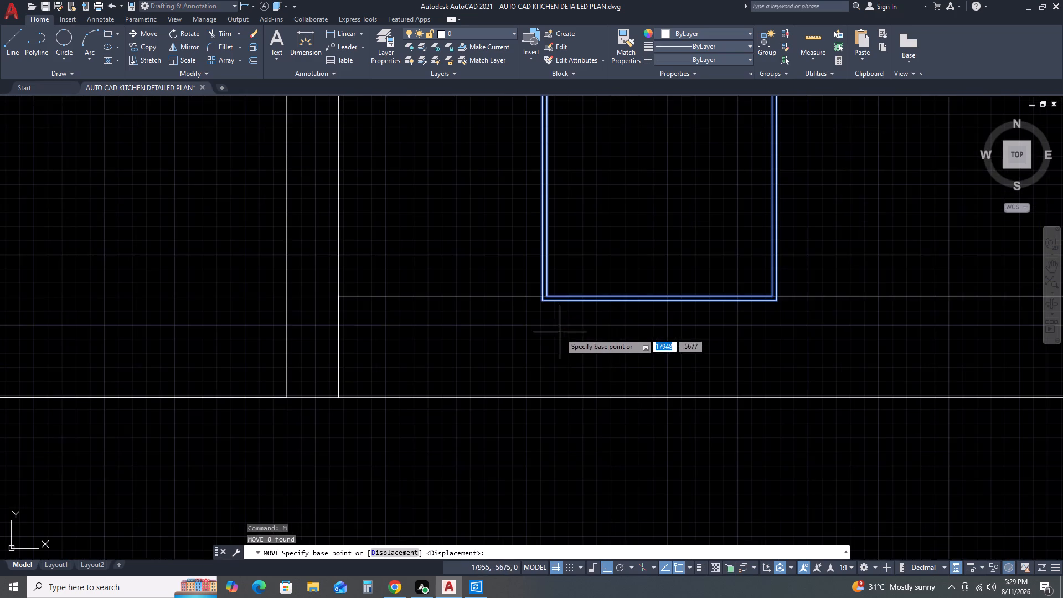
scroll(540, 310, up, 2)
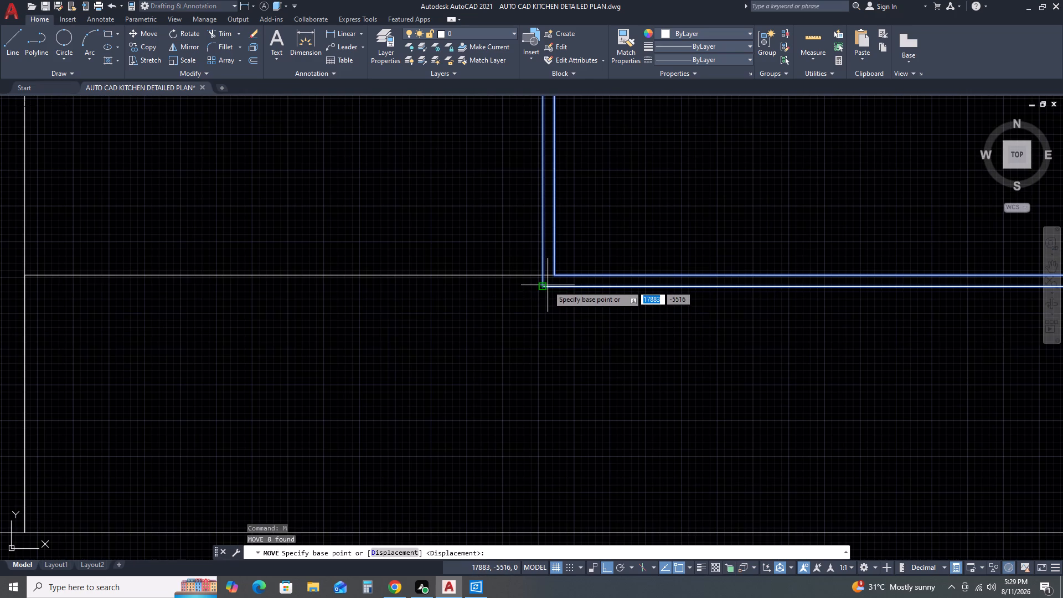
click(548, 285)
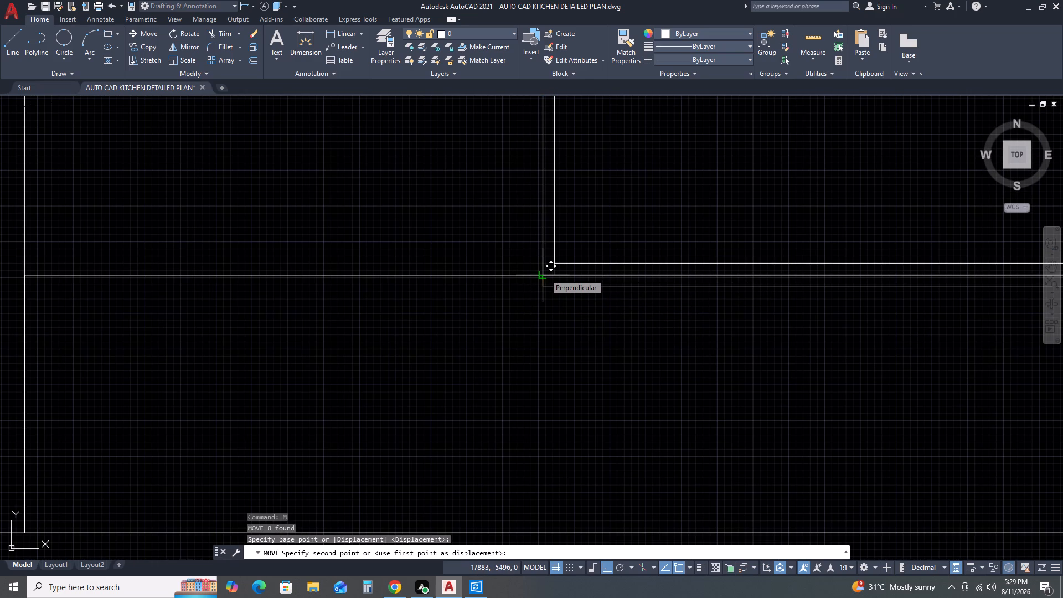
scroll(538, 269, down, 1)
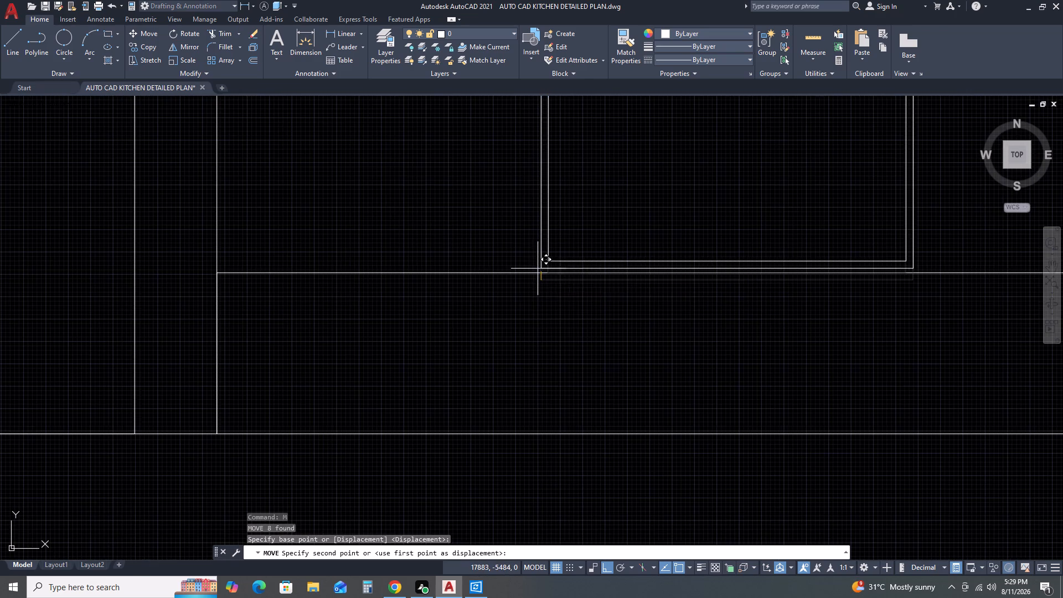
scroll(225, 266, up, 2)
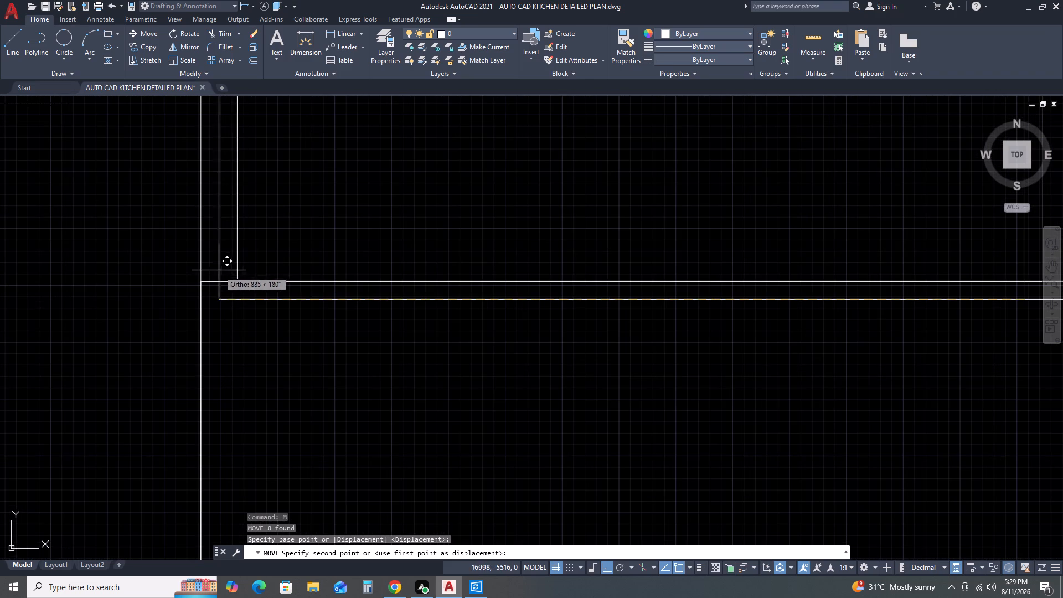
click(202, 281)
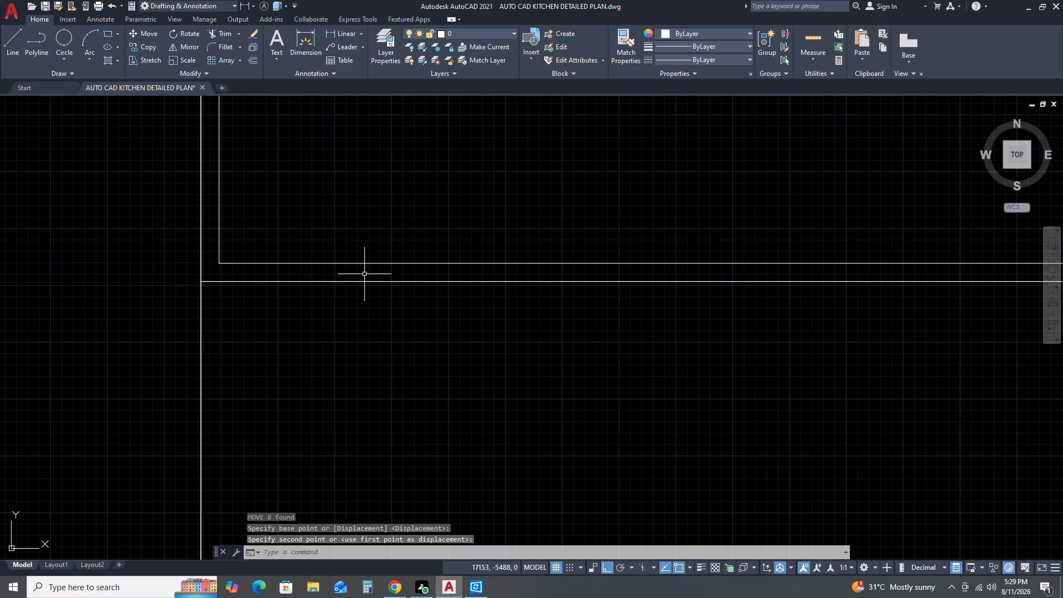
Draw a three-sided door outline right of the frame, from the floor up about 2915 to the frame's top level, 1000 across, and back down.
scroll(379, 275, down, 3)
scroll(582, 295, down, 2)
scroll(649, 233, down, 2)
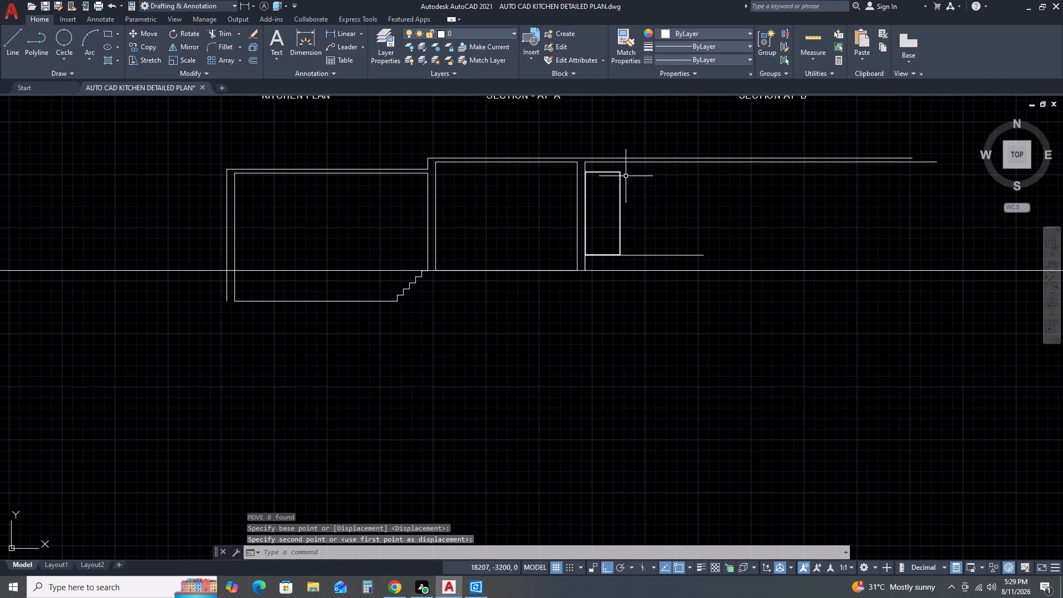
scroll(621, 176, up, 2)
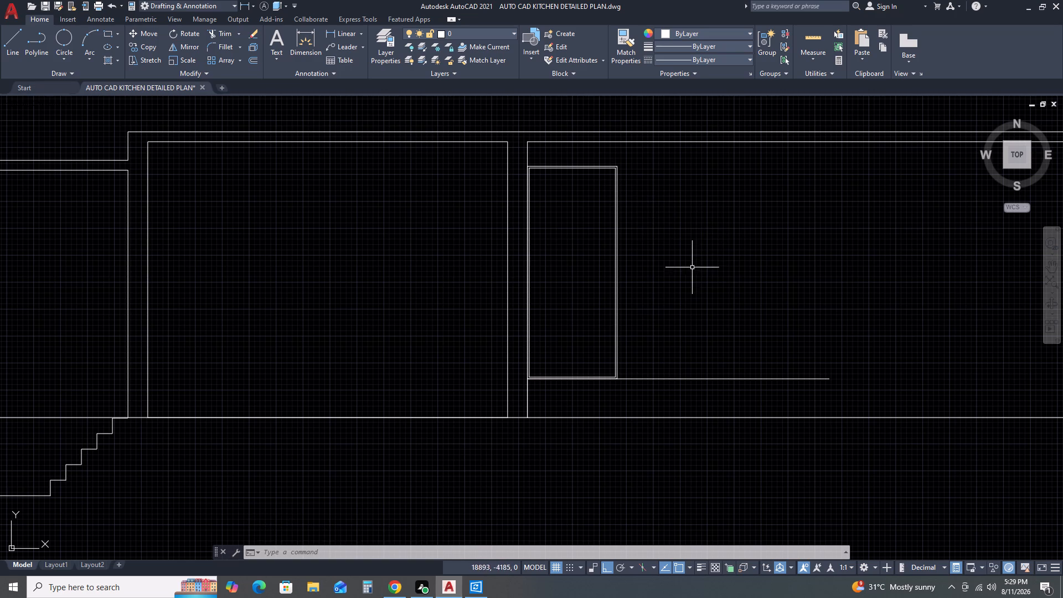
text(L)
key(space)
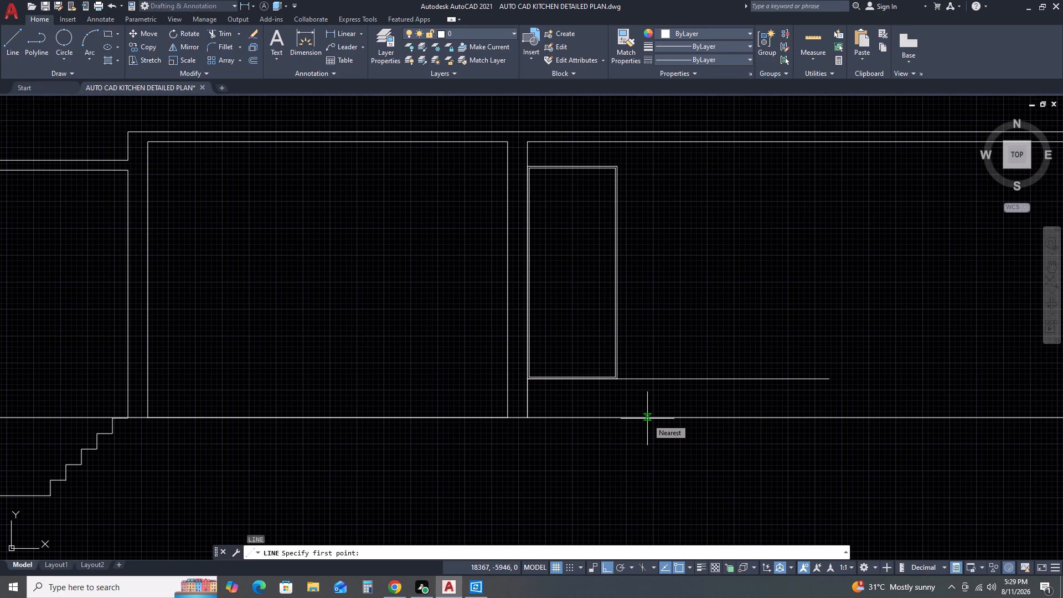
drag(647, 419, 648, 408)
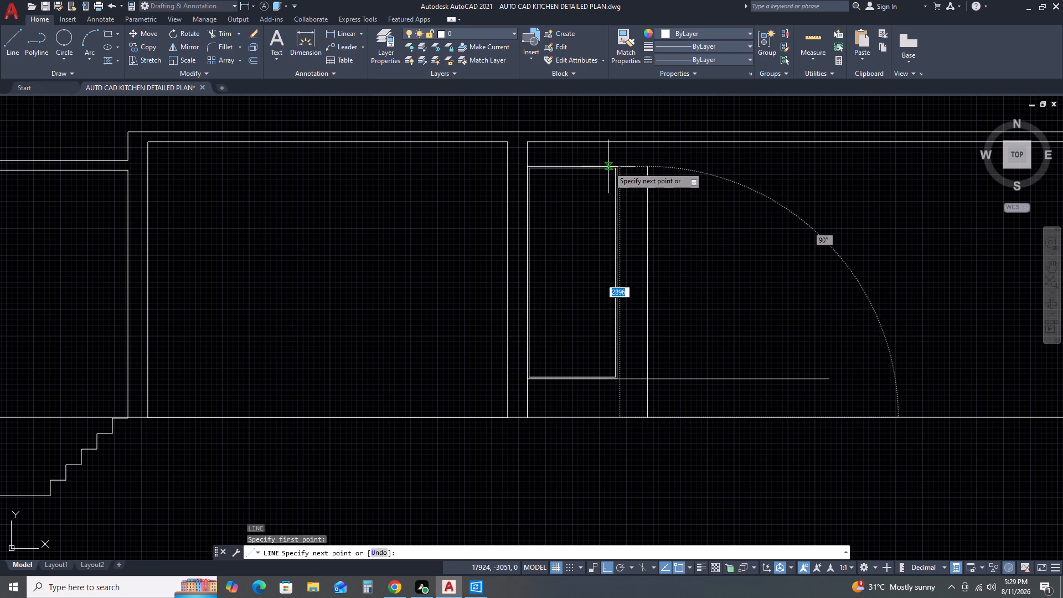
click(647, 167)
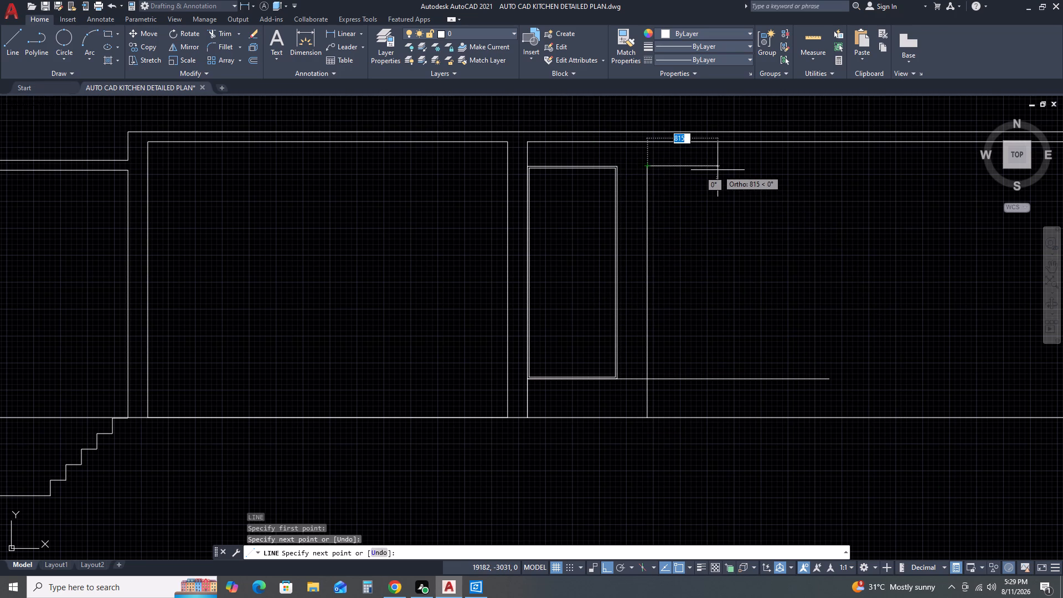
text(100)
text(0)
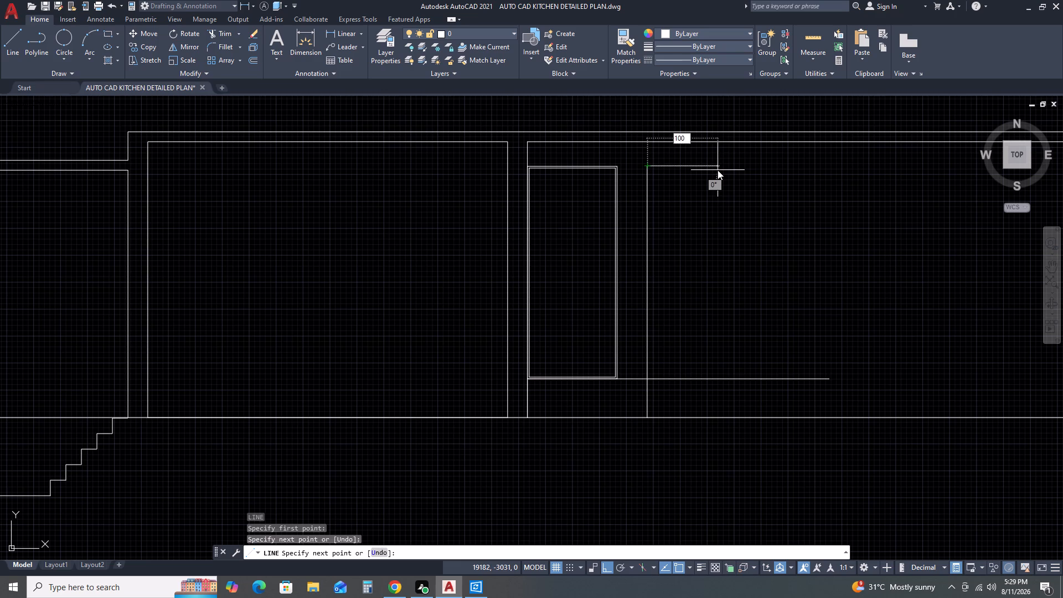
key(space)
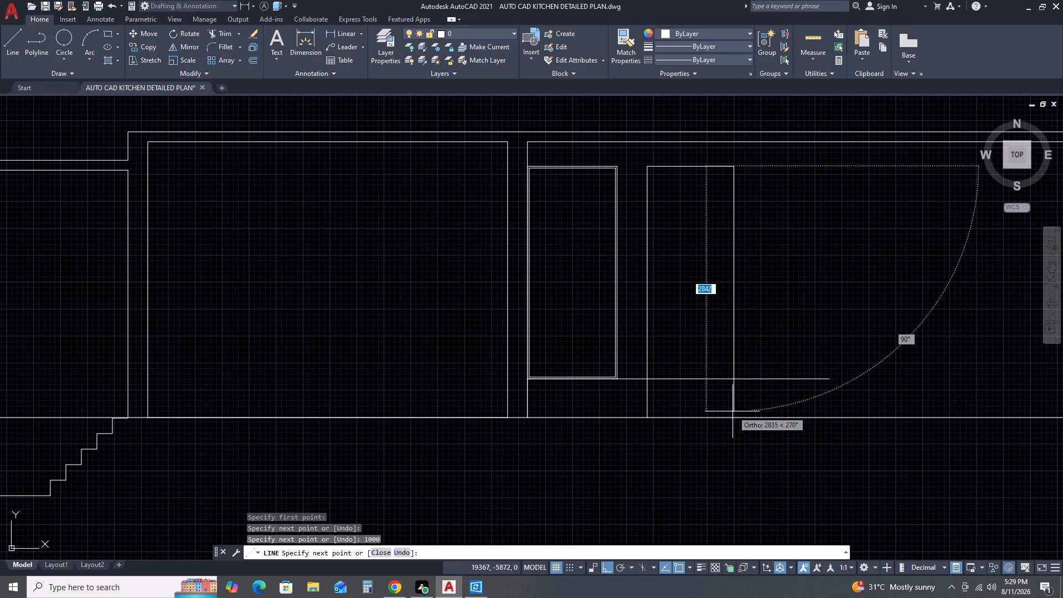
click(734, 419)
key(Escape)
Offset the door outline's right, top and left lines outward by 20.
click(748, 313)
click(693, 311)
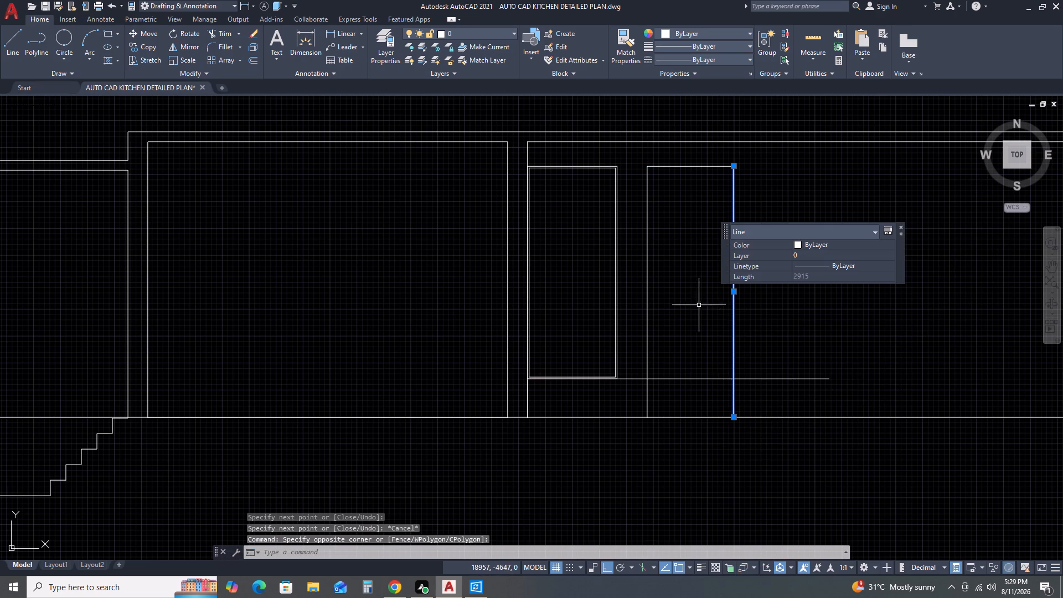
text(O)
key(space)
key(space)
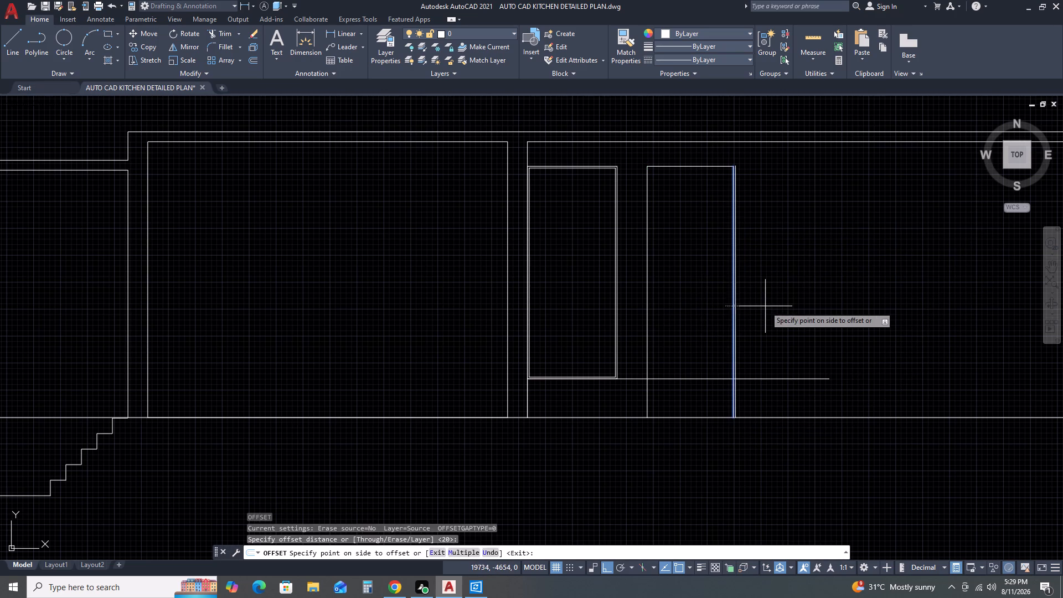
click(765, 306)
click(686, 167)
click(686, 162)
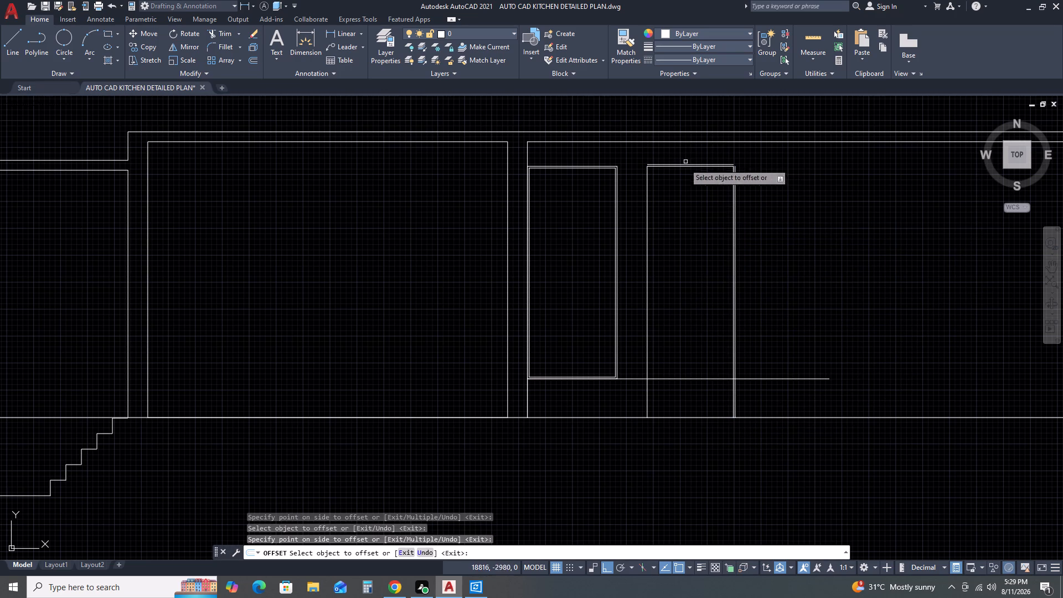
click(646, 205)
click(638, 216)
key(Escape)
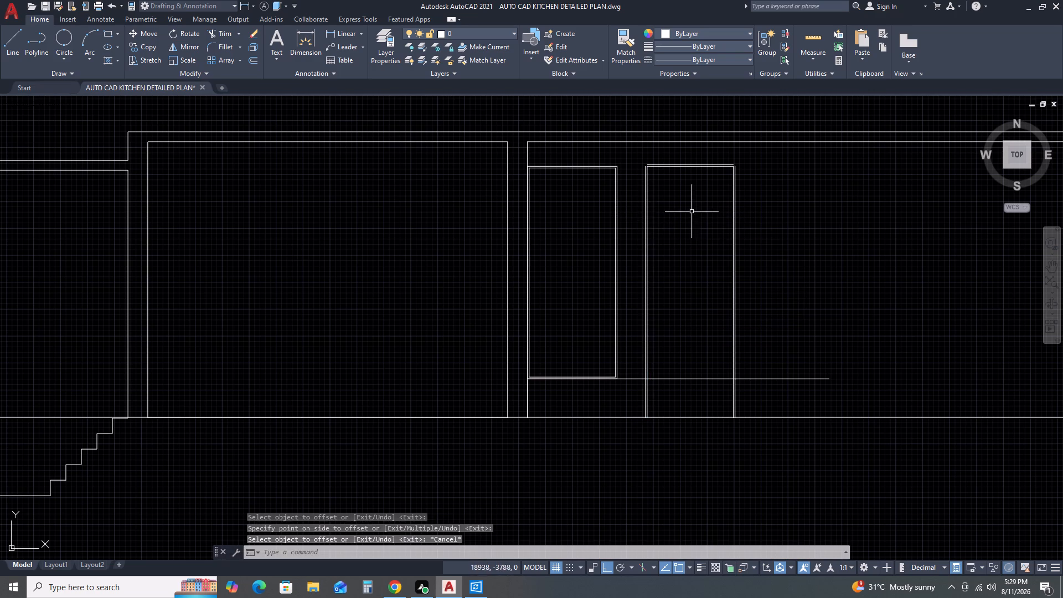
Fillet the two open top corners of the door outline's outer offset lines with radius 0.
text(F)
key(space)
scroll(658, 158, up, 2)
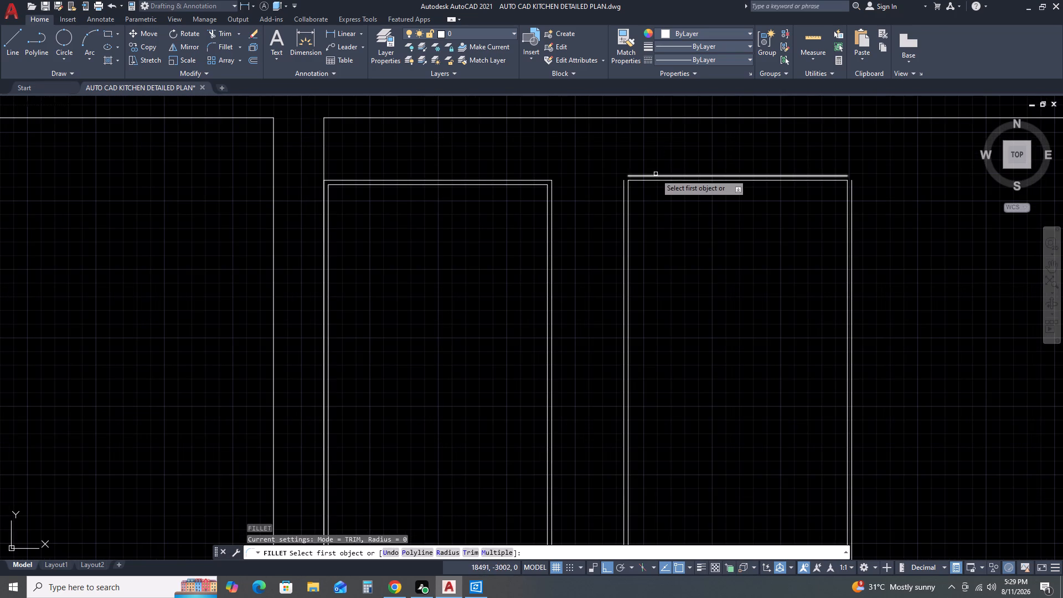
click(656, 174)
click(623, 197)
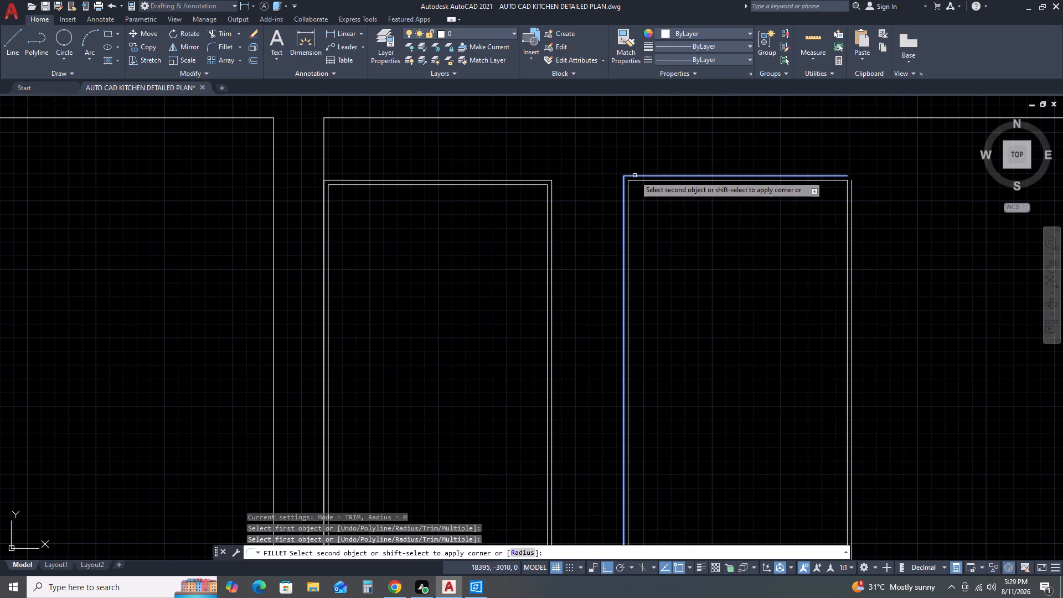
click(634, 176)
key(space)
click(835, 175)
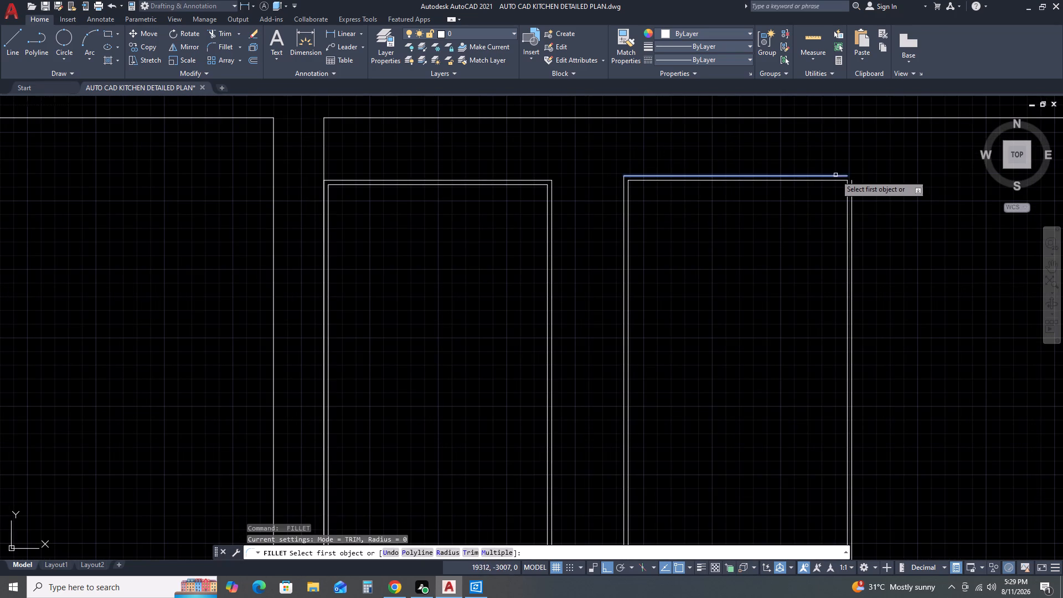
click(850, 197)
click(853, 191)
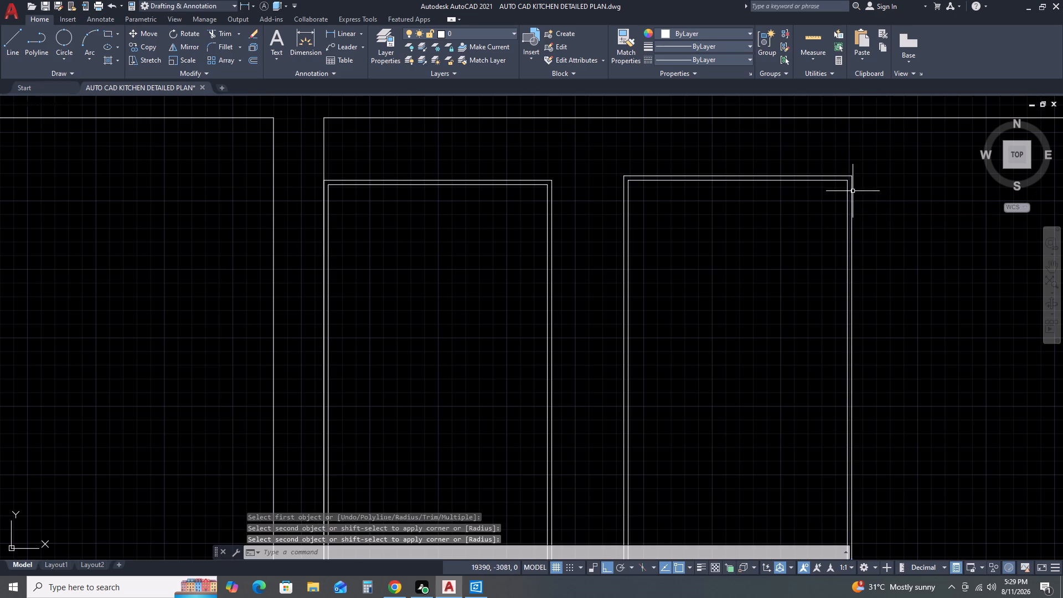
key(Escape)
scroll(829, 206, down, 2)
middle_drag(903, 256, 811, 191)
middle_click(810, 190)
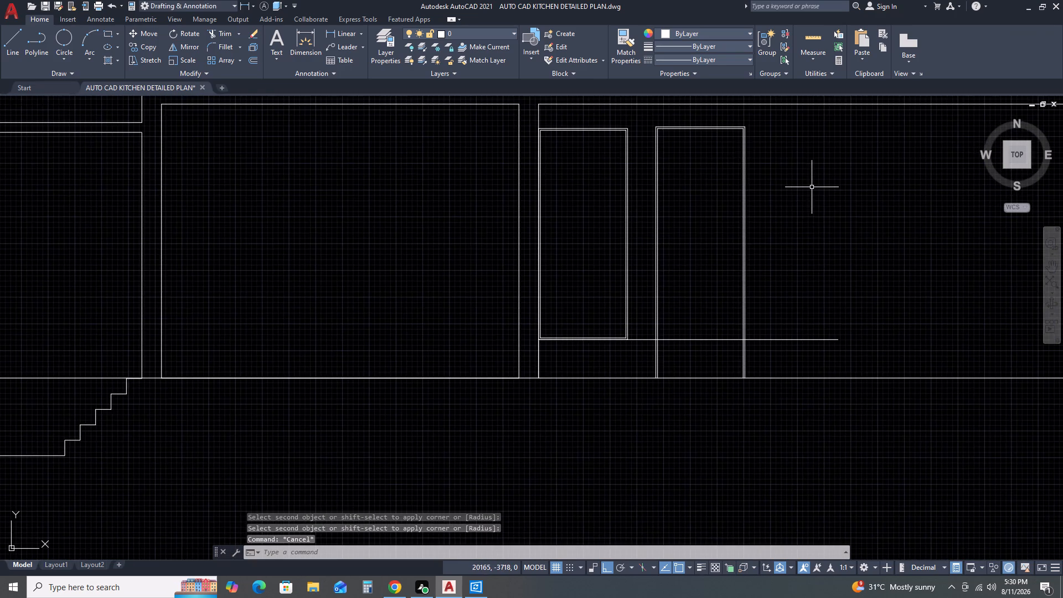
Delete the horizontal guide line 450 above the floor that runs from the window frame across the door.
scroll(812, 187, down, 1)
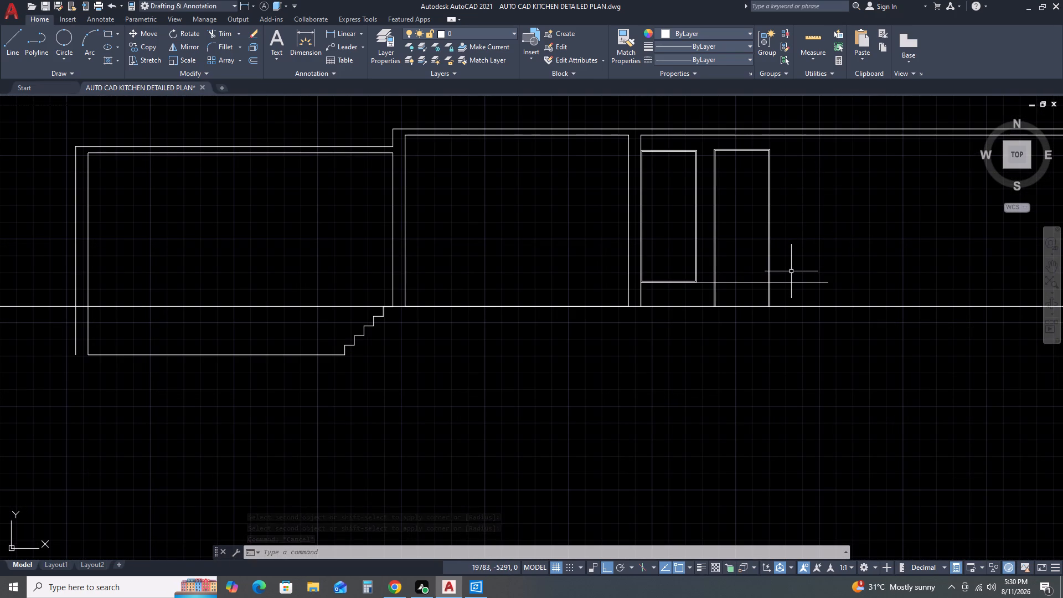
click(805, 273)
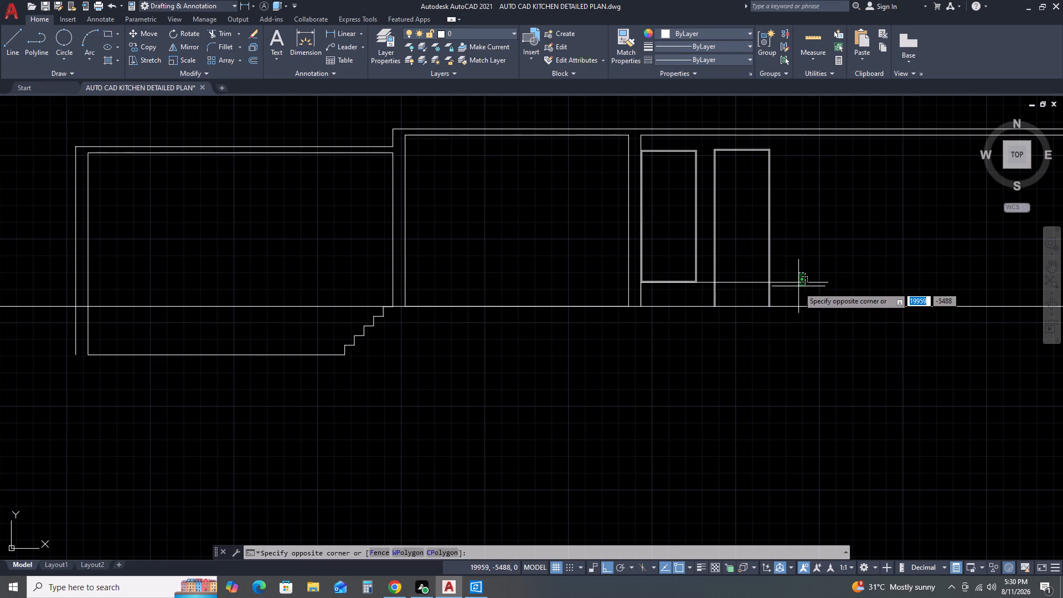
click(793, 299)
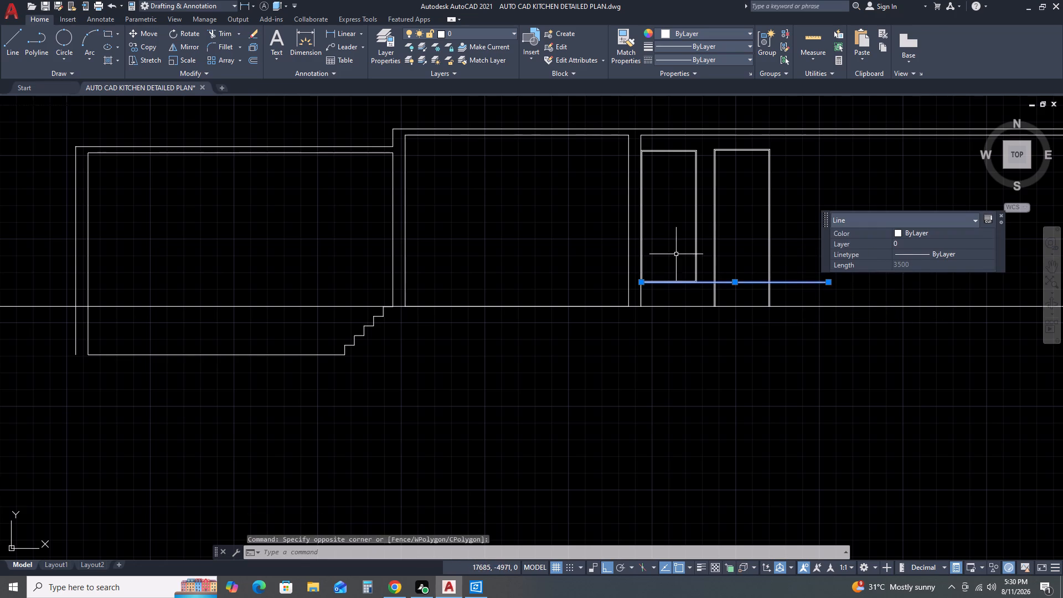
key(Delete)
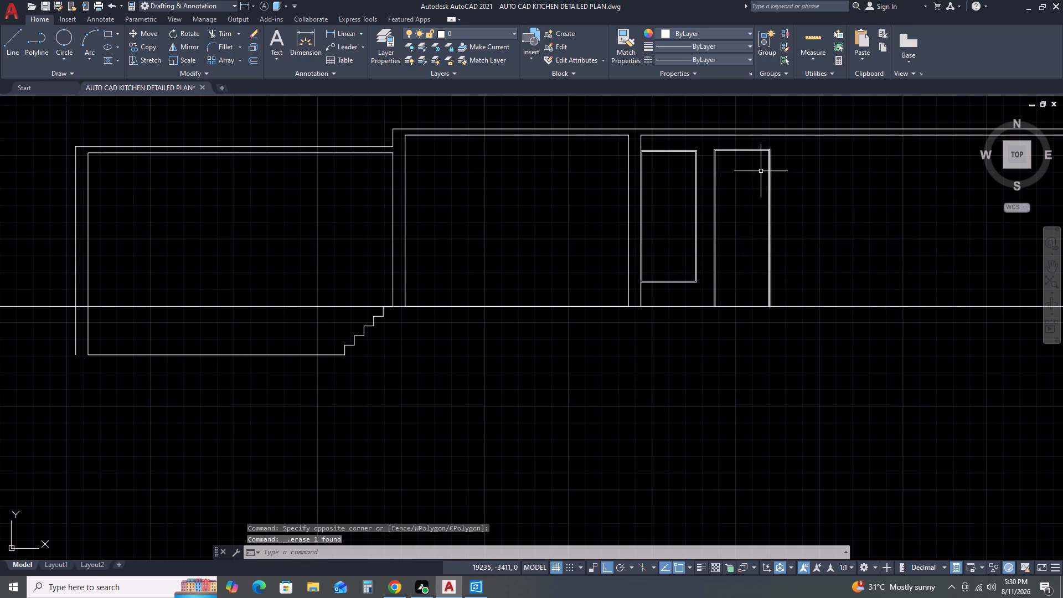
Mirror the double-line window frame about the door's vertical centreline, keeping the original.
scroll(669, 161, up, 2)
click(576, 124)
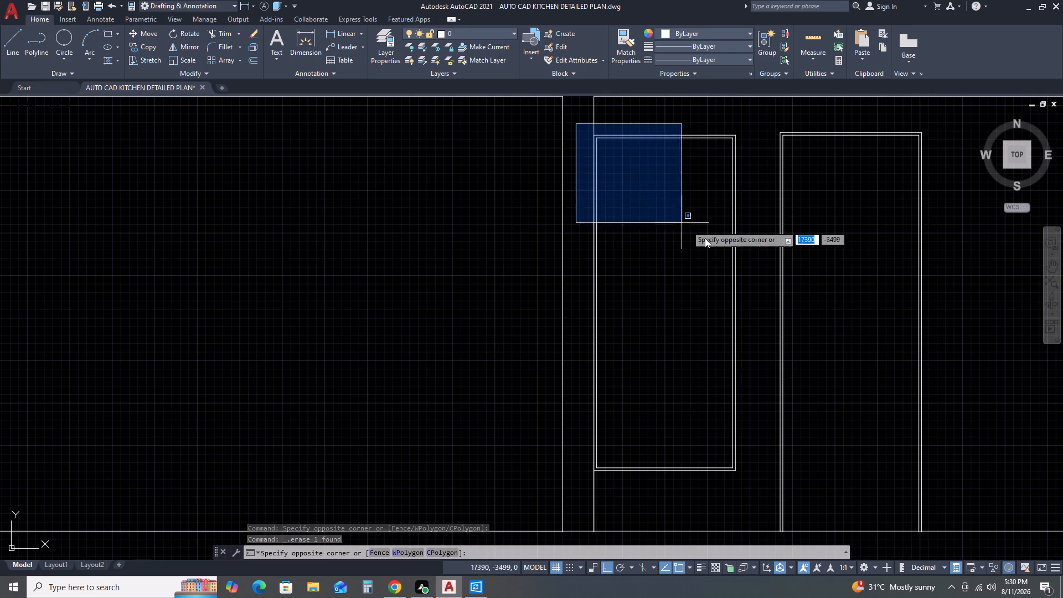
scroll(725, 248, down, 2)
click(741, 342)
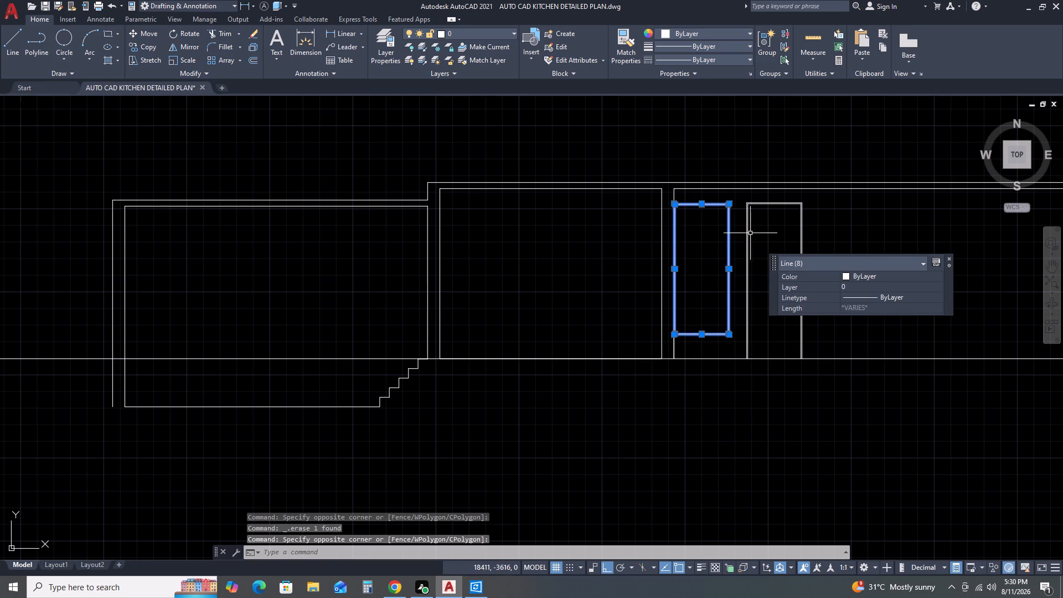
text(MI)
key(space)
scroll(770, 202, up, 2)
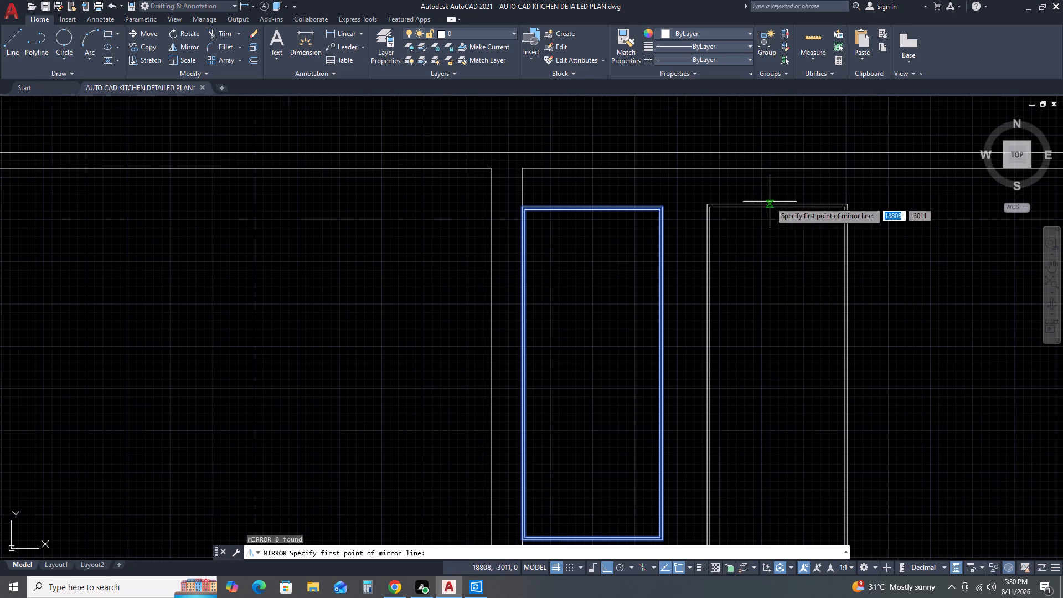
drag(777, 204, 778, 188)
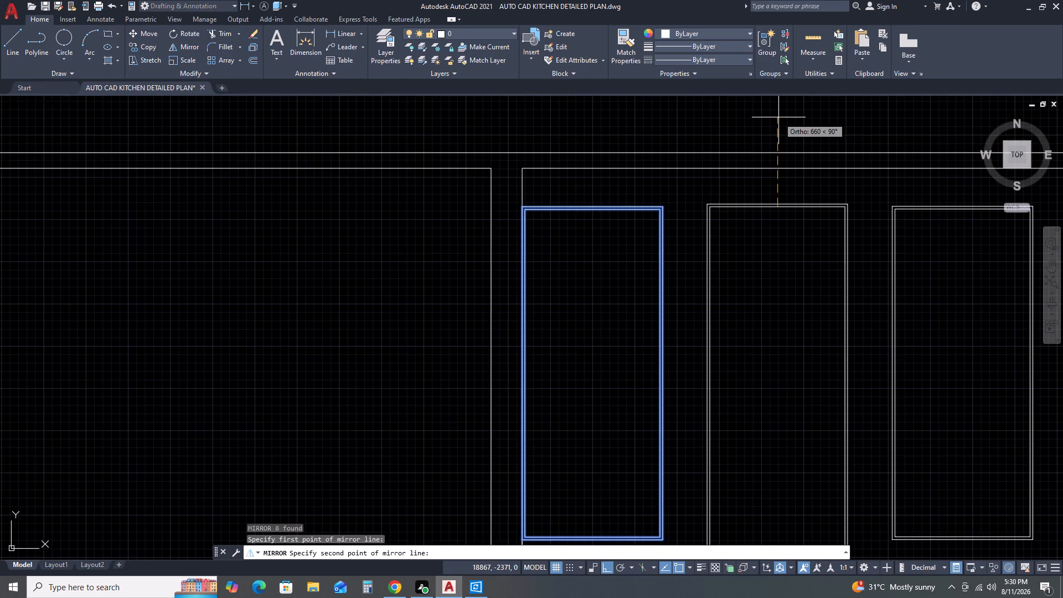
middle_drag(778, 117, 724, 203)
click(734, 140)
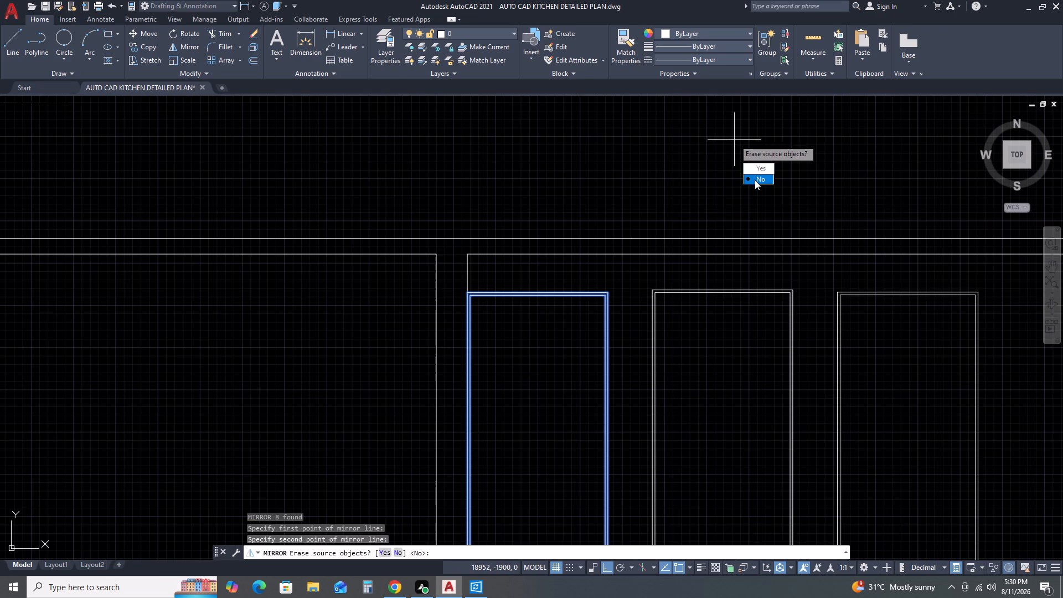
click(755, 180)
Mirror the raised room's rectangle and the adjoining wall line about the door's vertical centreline, keeping the originals.
scroll(595, 143, down, 2)
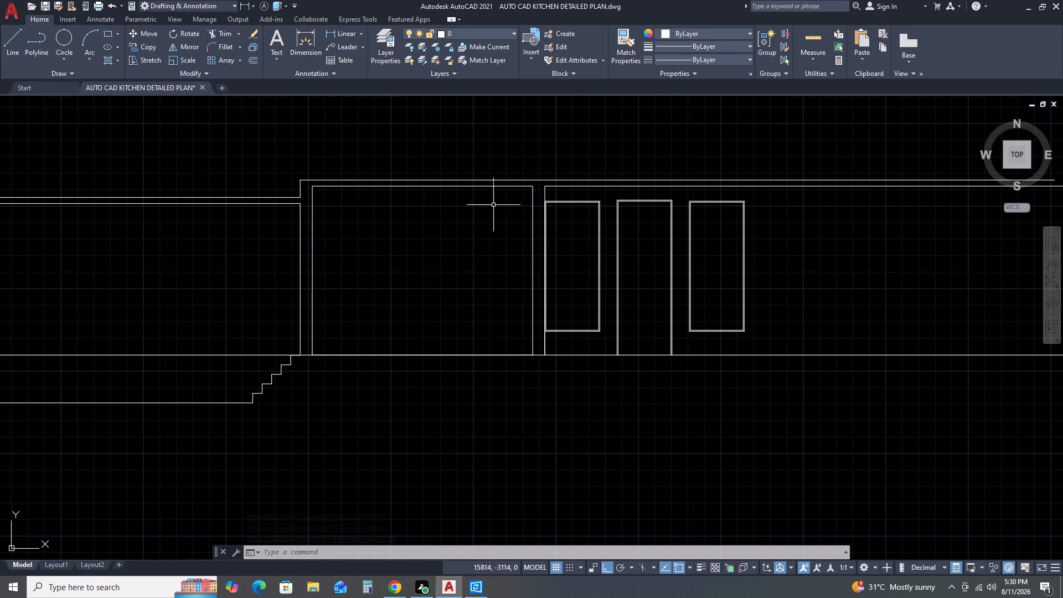
click(553, 194)
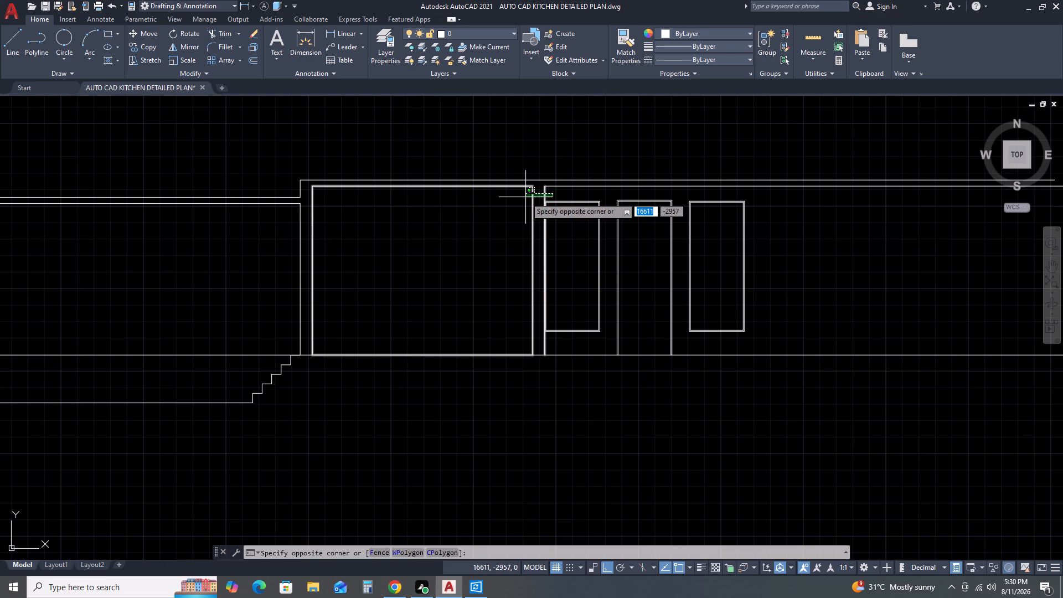
click(525, 197)
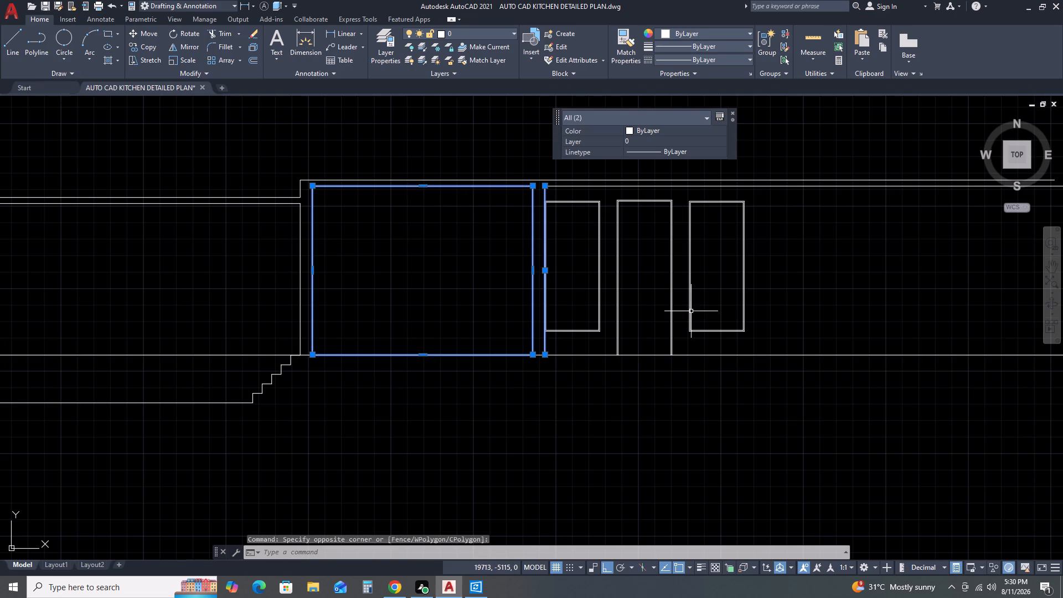
text(MI)
key(space)
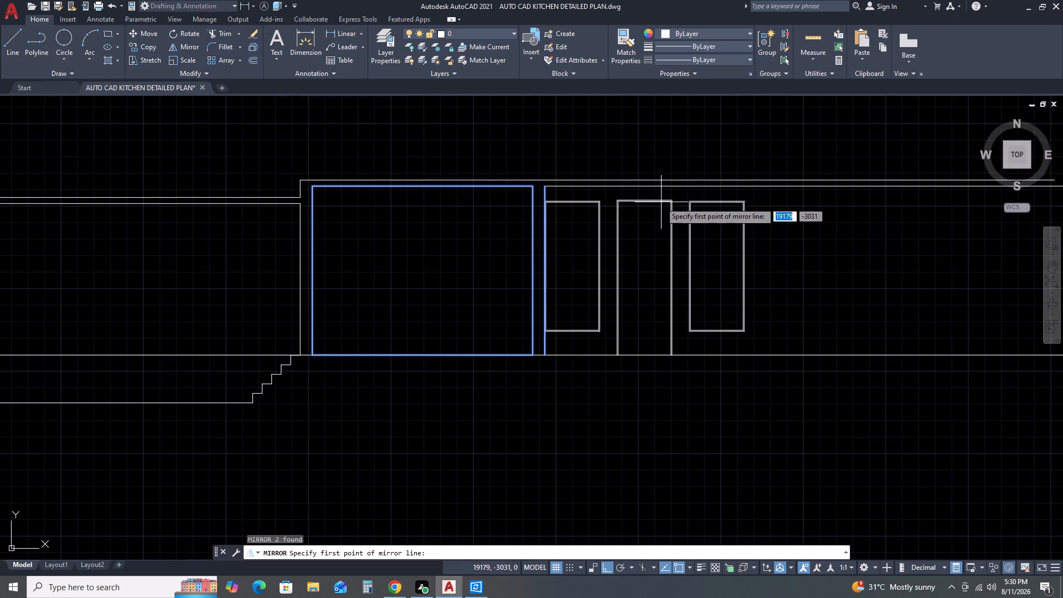
scroll(649, 200, up, 1)
drag(641, 199, 640, 193)
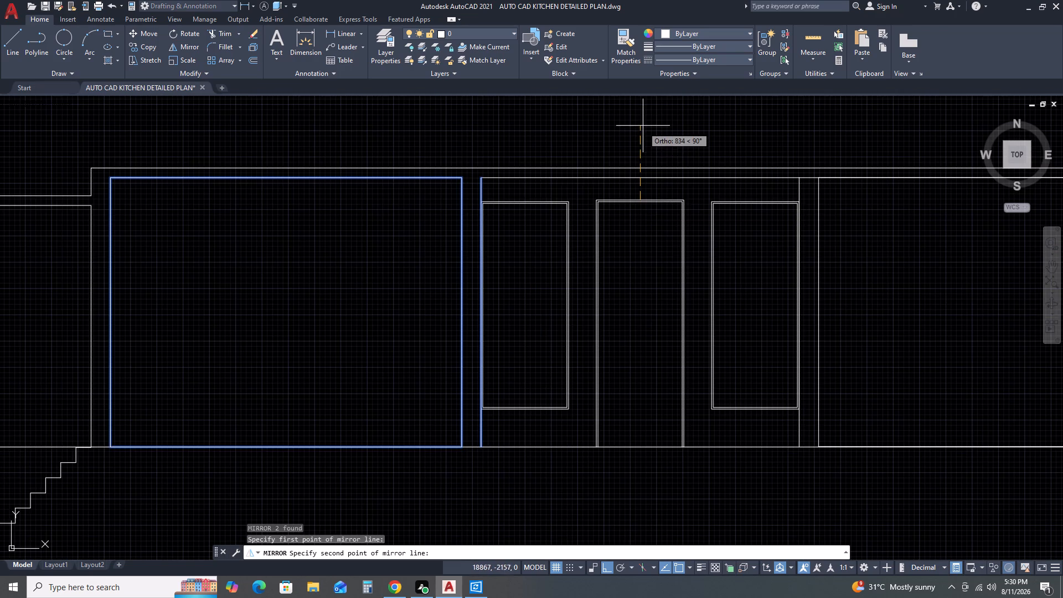
click(643, 123)
click(667, 162)
scroll(555, 139, down, 1)
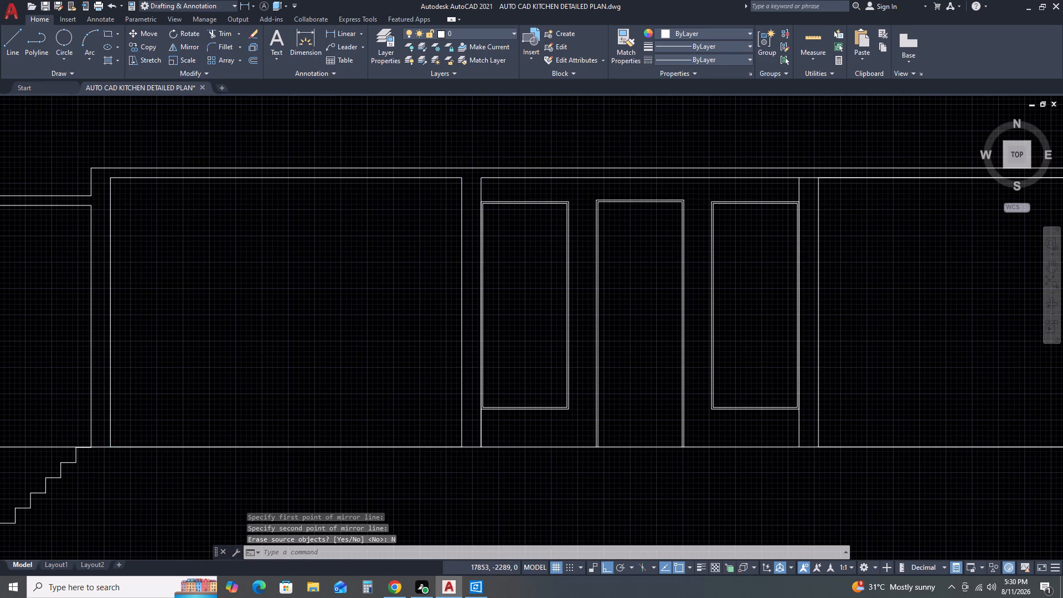
middle_drag(682, 159, 567, 162)
middle_click(567, 162)
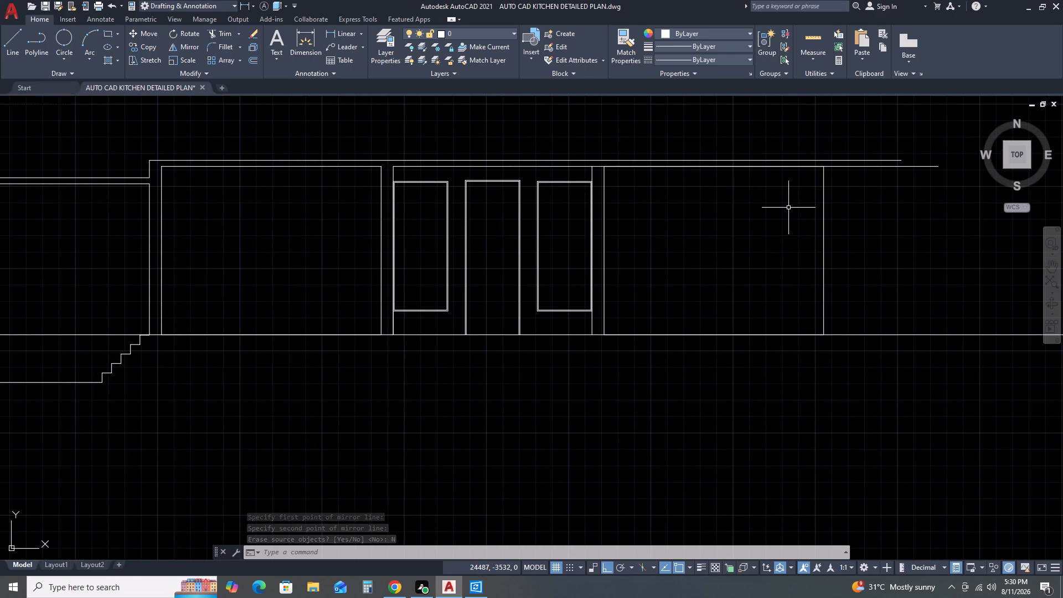
Draw a rectangle 230 long and 360 wide just below the floor line, near the mirrored window.
scroll(788, 209, down, 1)
middle_drag(798, 234, 798, 152)
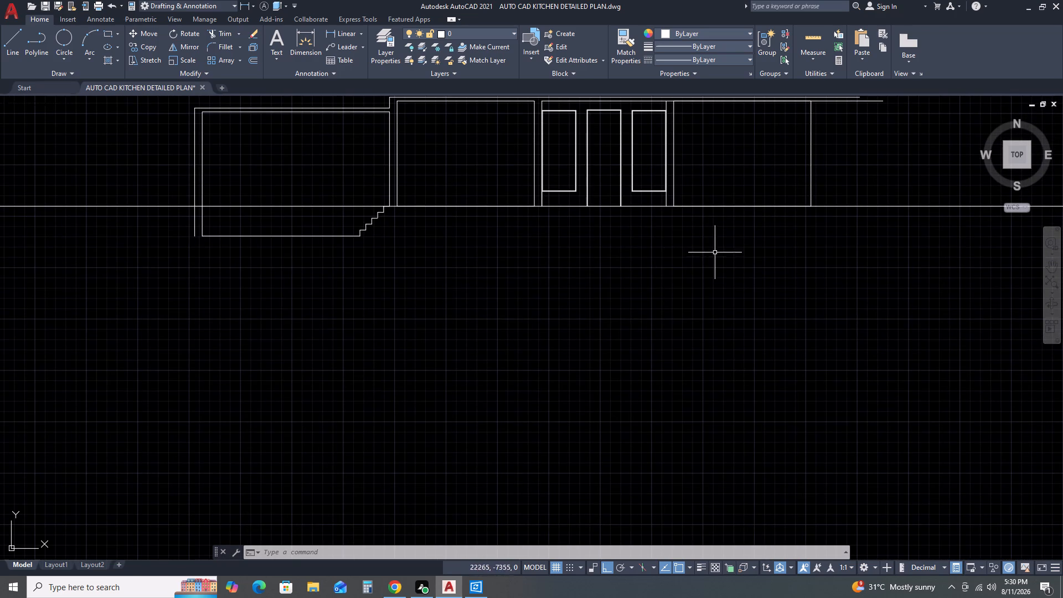
text(RE)
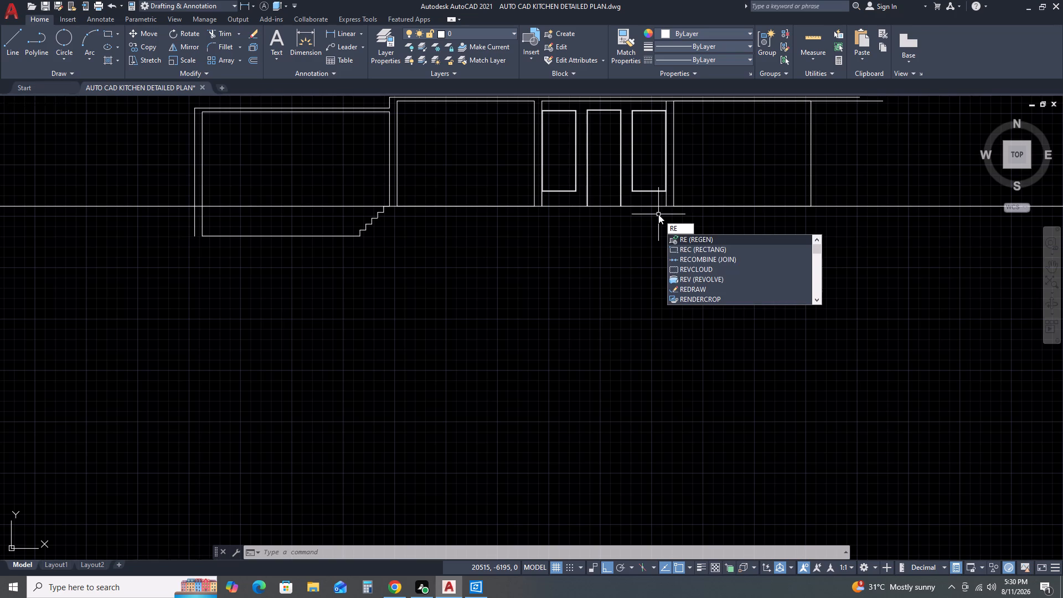
text(C)
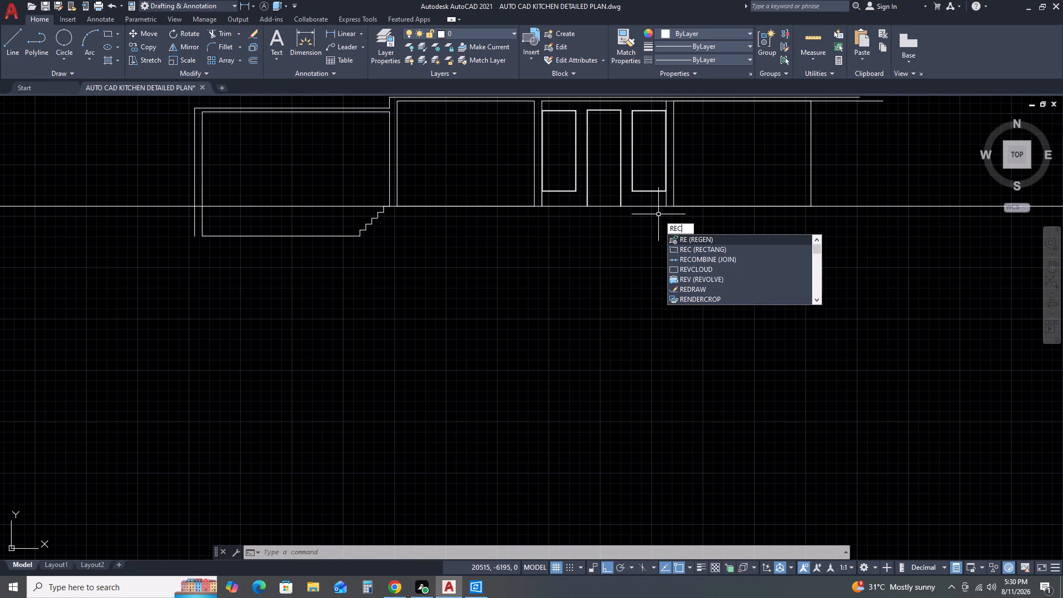
key(space)
click(658, 218)
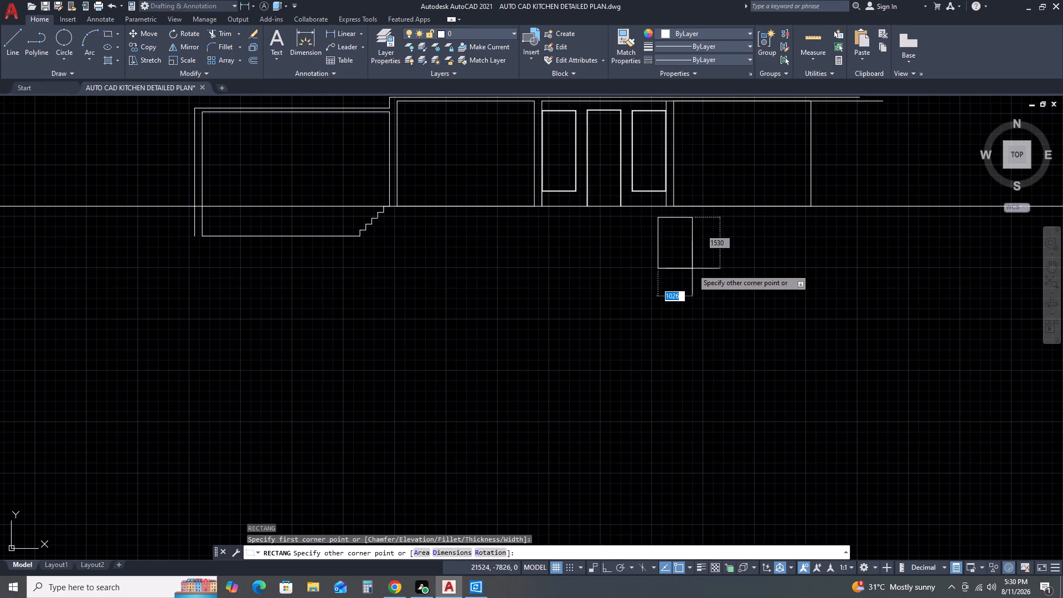
text(D 230)
key(space)
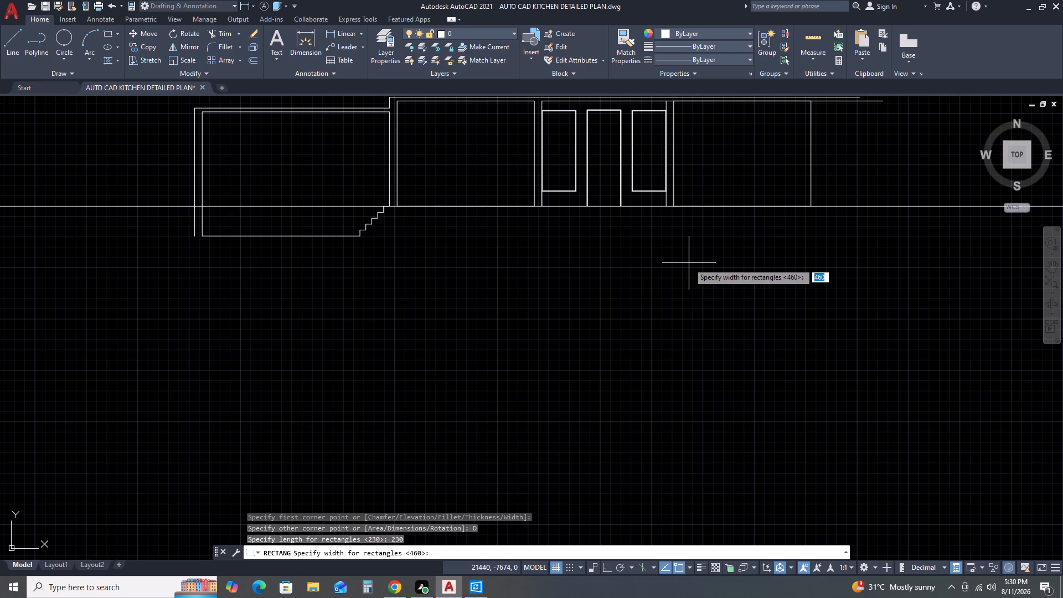
key(3)
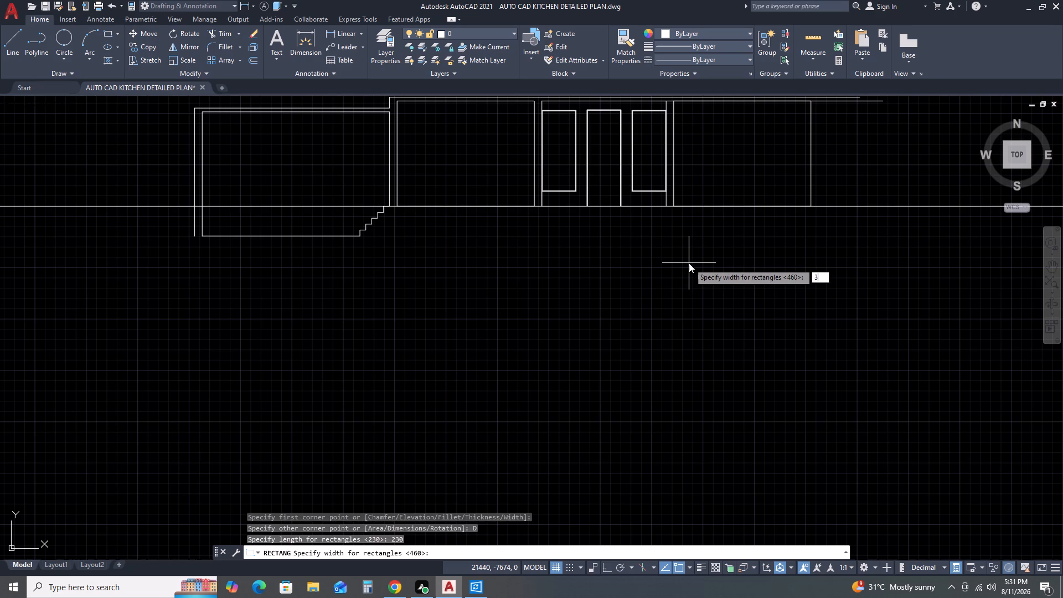
text(60)
key(space)
click(689, 263)
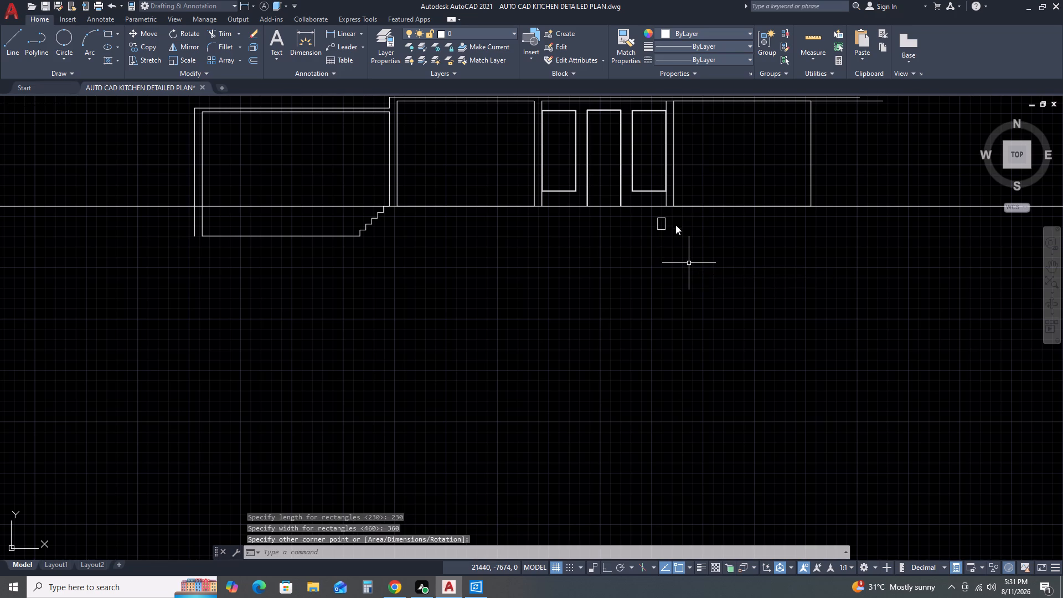
Move the 230 by 360 rectangle by its upper-right corner to the base of the wall beside the mirrored window.
scroll(668, 218, up, 2)
click(669, 218)
click(642, 249)
text(M)
key(space)
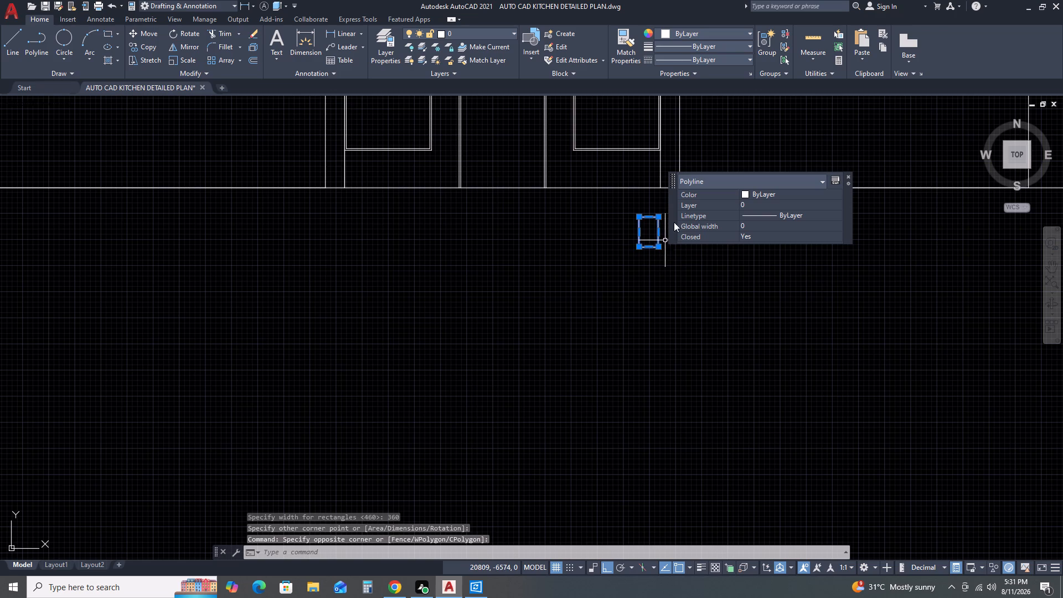
scroll(660, 213, up, 2)
click(654, 225)
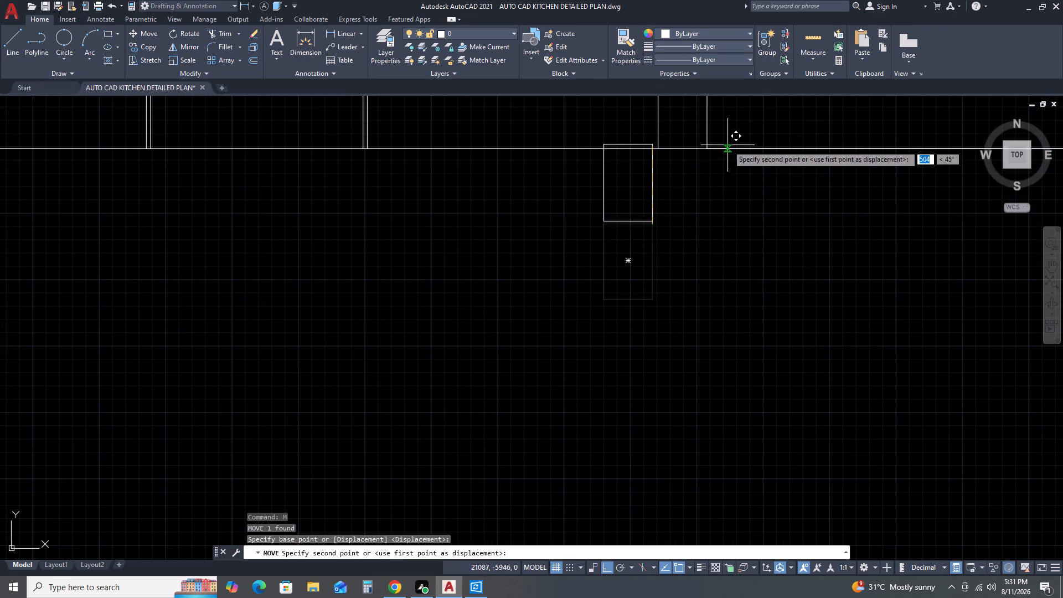
click(707, 148)
Move the 230 by 360 rectangle down so its top edge sits exactly on the floor line beneath the wall.
click(727, 179)
scroll(693, 172, up, 2)
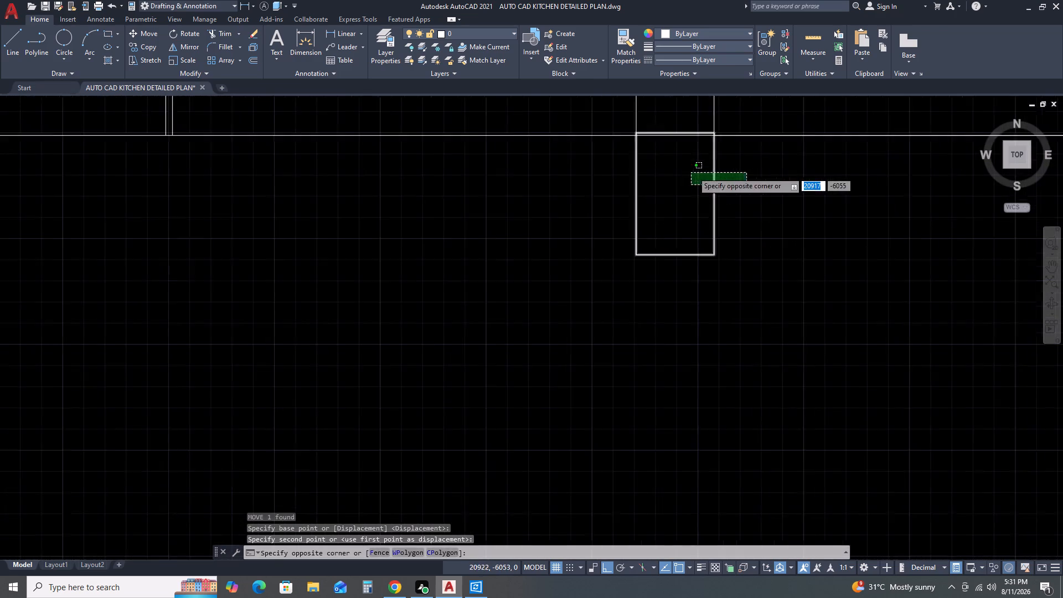
click(683, 199)
key(m)
key(space)
scroll(721, 99, up, 1)
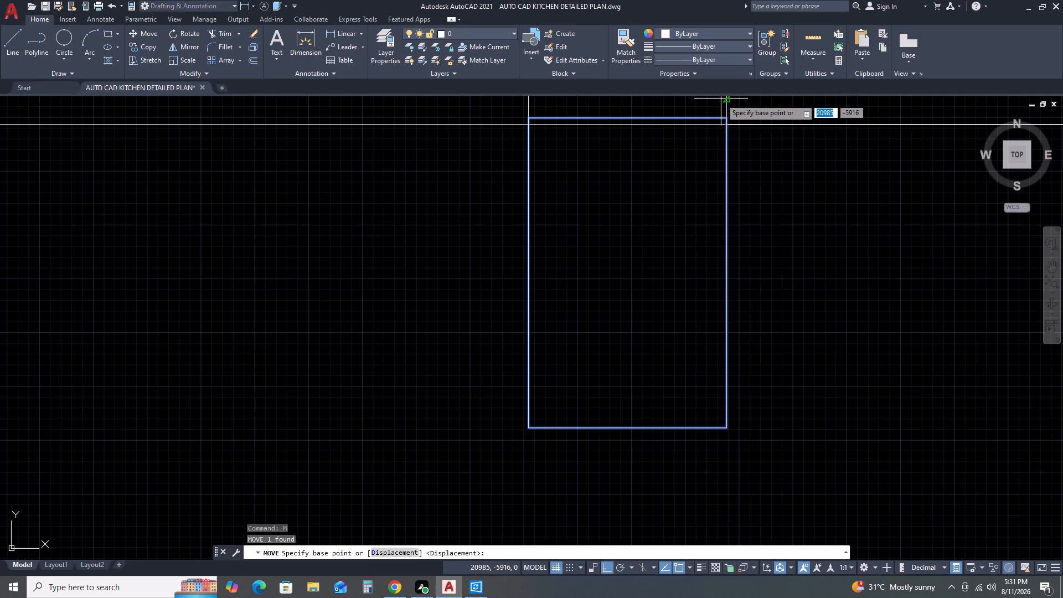
click(726, 116)
click(725, 122)
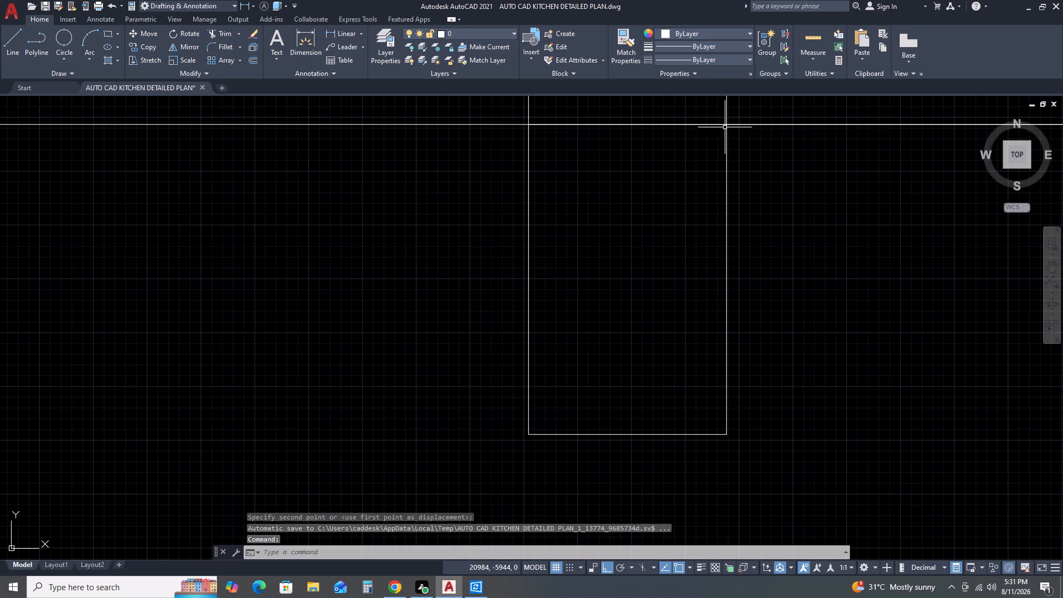
Copy the 230 by 360 rectangle from its upper-right corner to beneath the wall between the original raised room and window.
click(731, 180)
click(674, 198)
key(c)
key(o)
key(space)
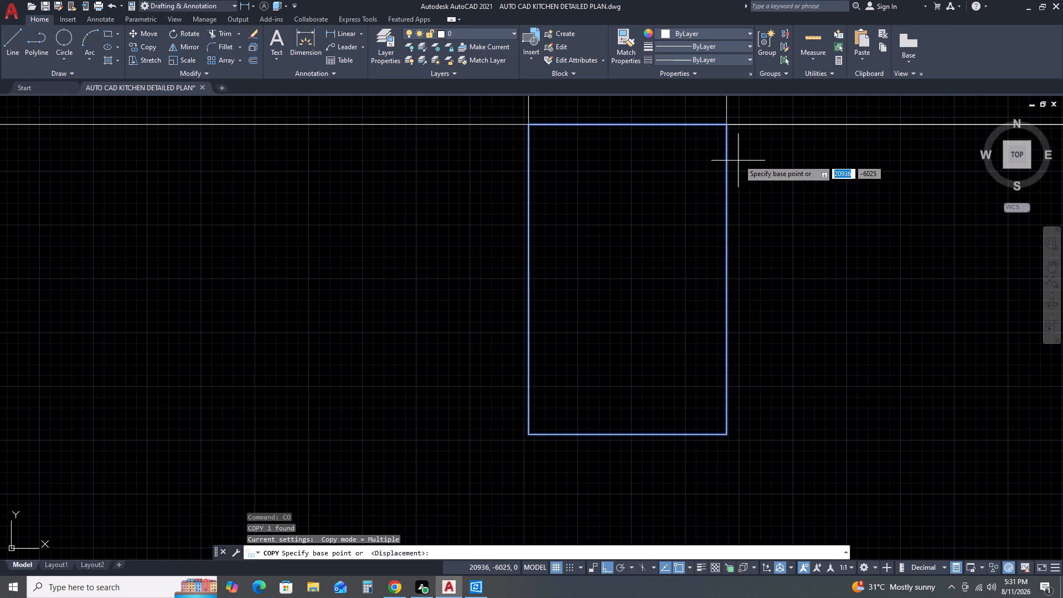
drag(726, 125, 720, 125)
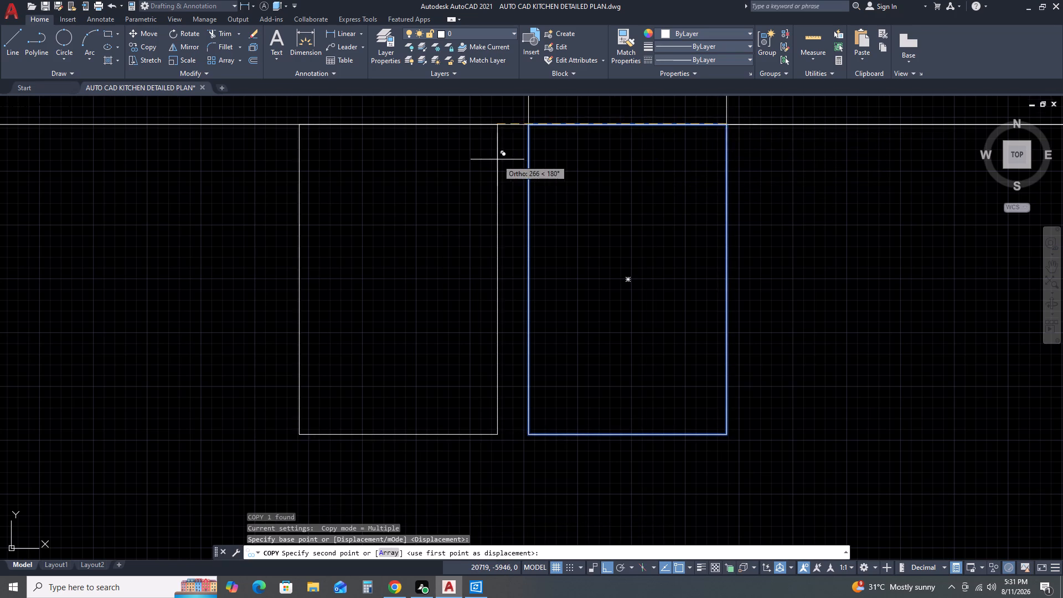
scroll(497, 159, down, 3)
scroll(658, 161, down, 5)
scroll(584, 163, up, 1)
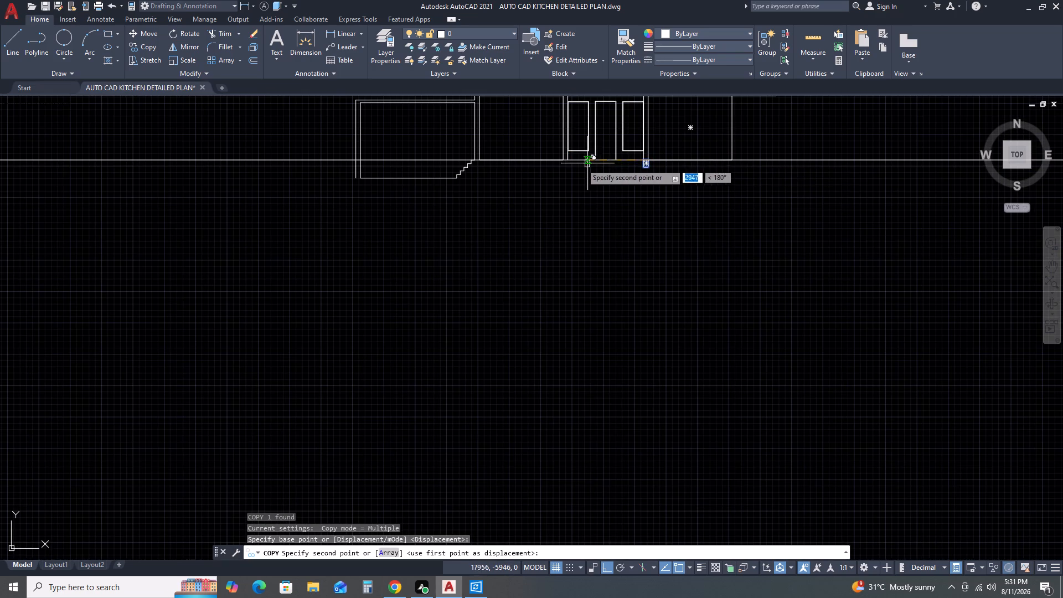
scroll(581, 163, up, 4)
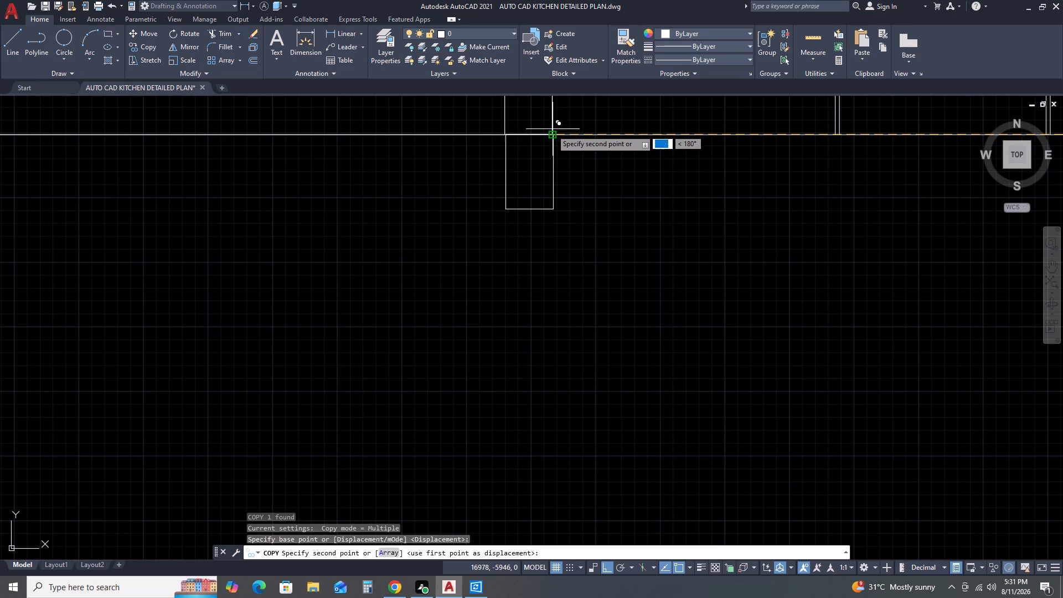
click(550, 133)
scroll(586, 166, down, 2)
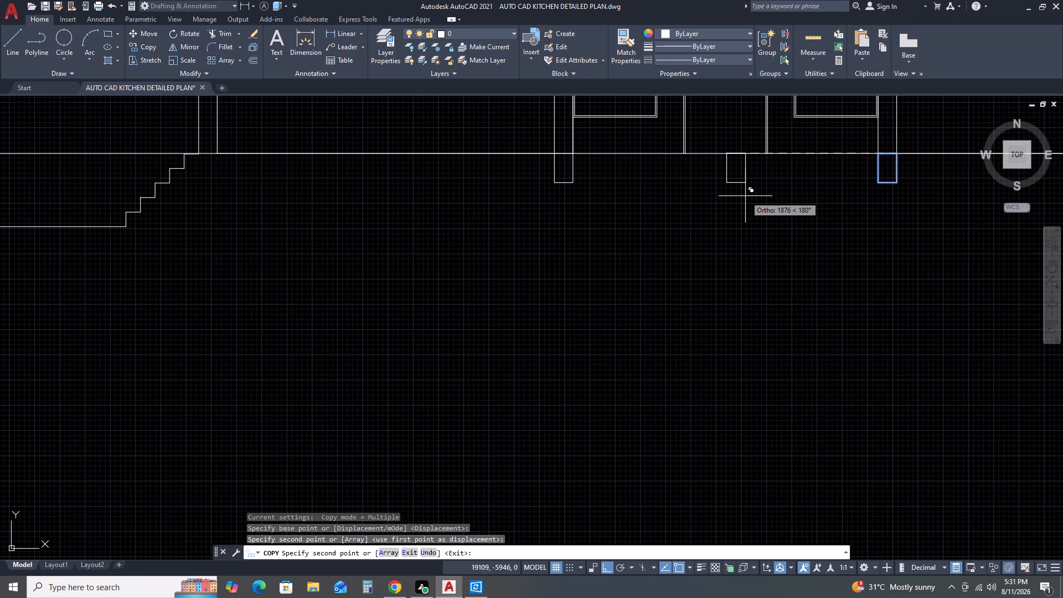
key(Escape)
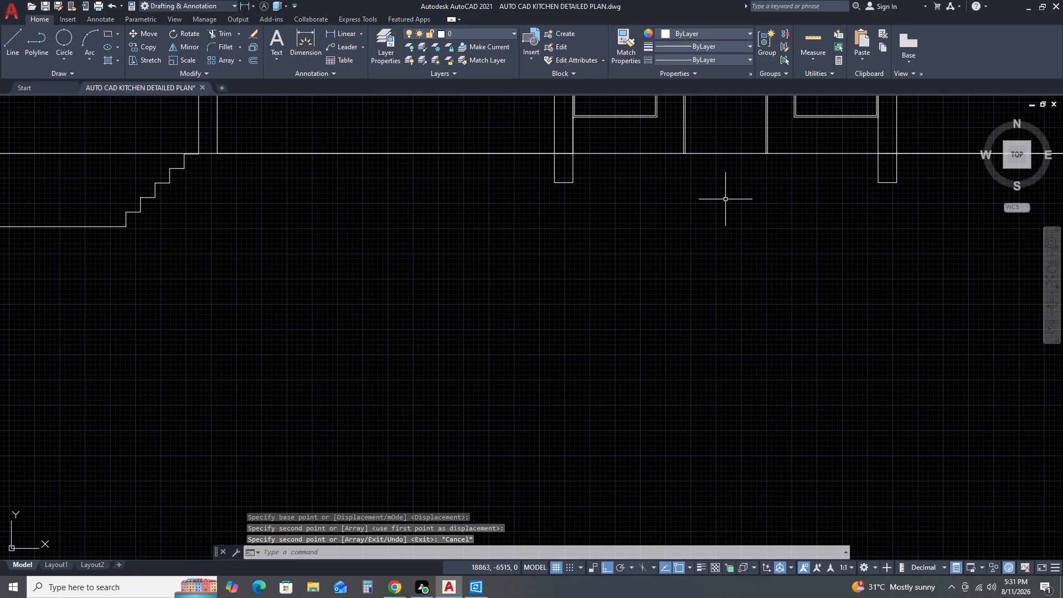
Copy the 230 by 360 rectangle by its upper-right corner to the floor line beneath the wall at the top of the stairs.
scroll(725, 199, down, 3)
scroll(670, 185, up, 2)
click(678, 191)
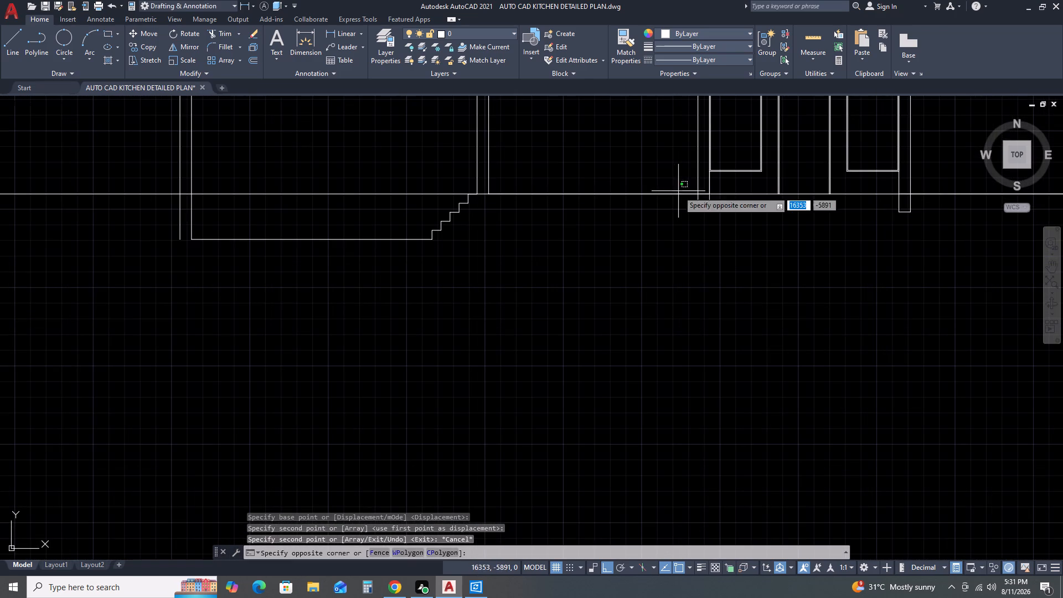
click(722, 221)
text(CO)
key(space)
click(709, 193)
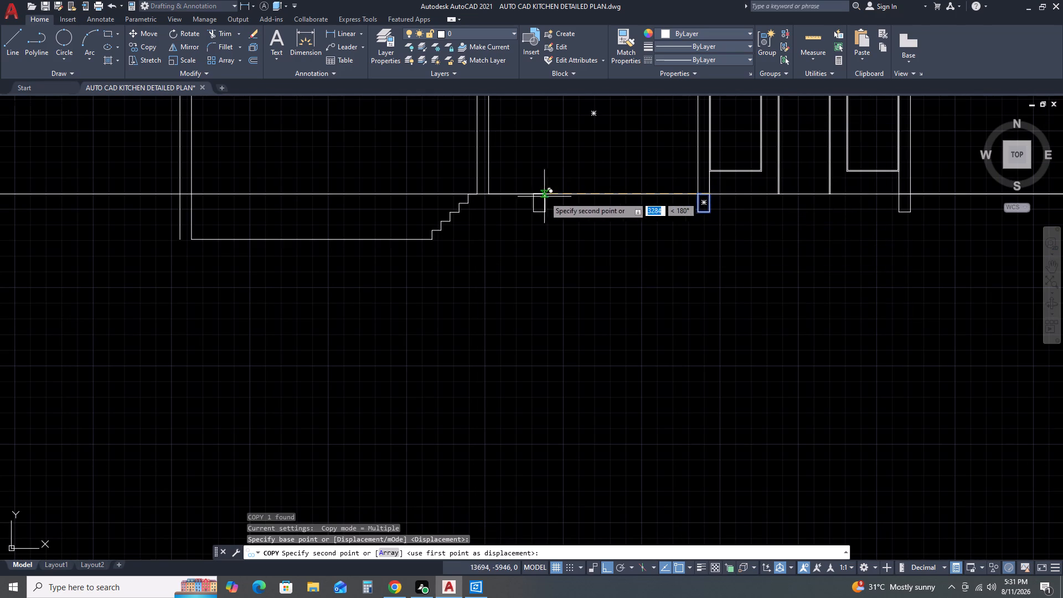
scroll(475, 192, up, 3)
click(522, 200)
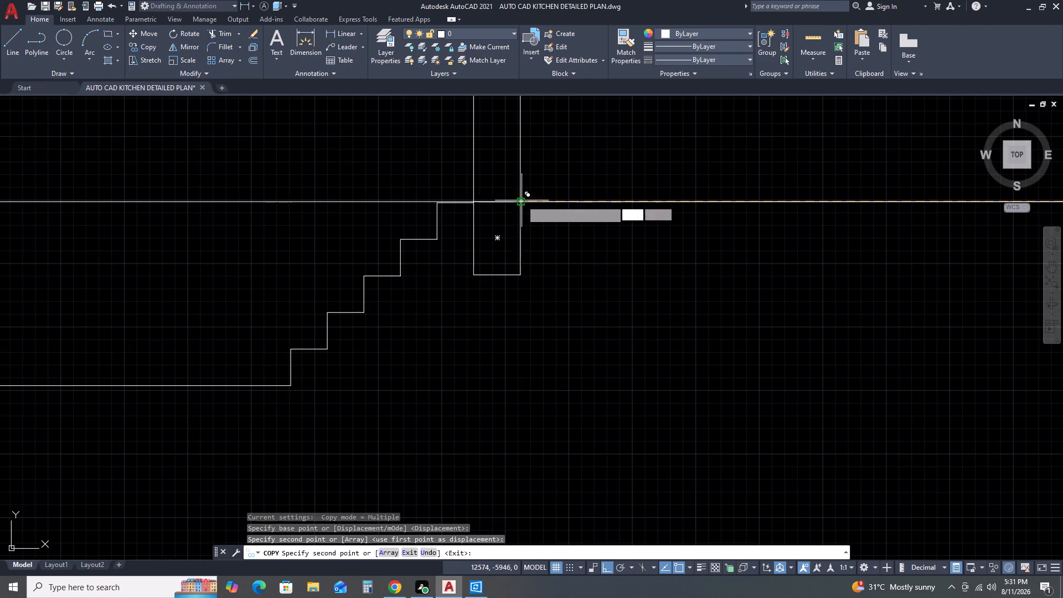
key(Escape)
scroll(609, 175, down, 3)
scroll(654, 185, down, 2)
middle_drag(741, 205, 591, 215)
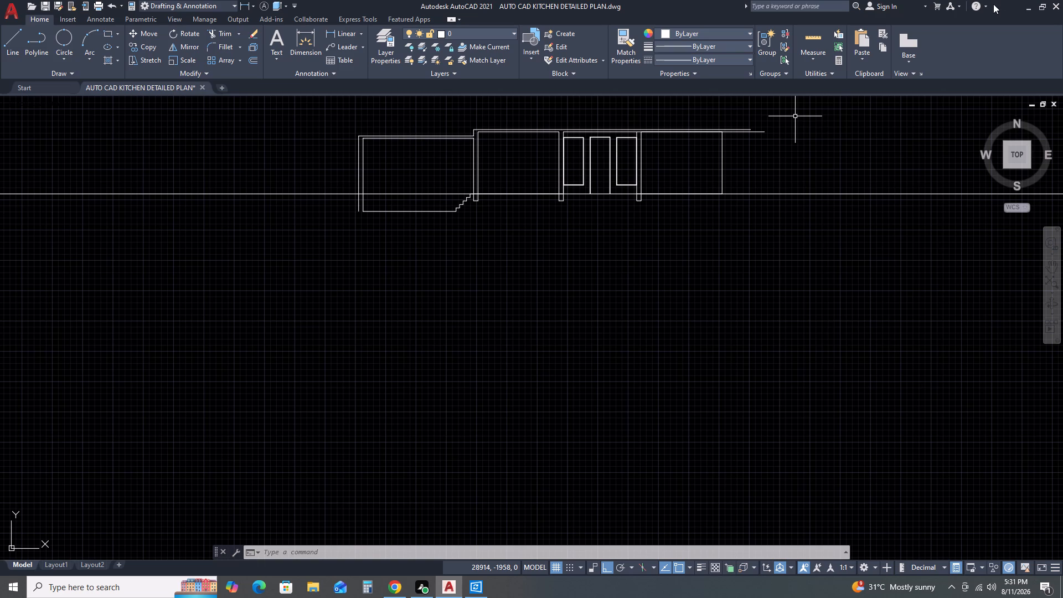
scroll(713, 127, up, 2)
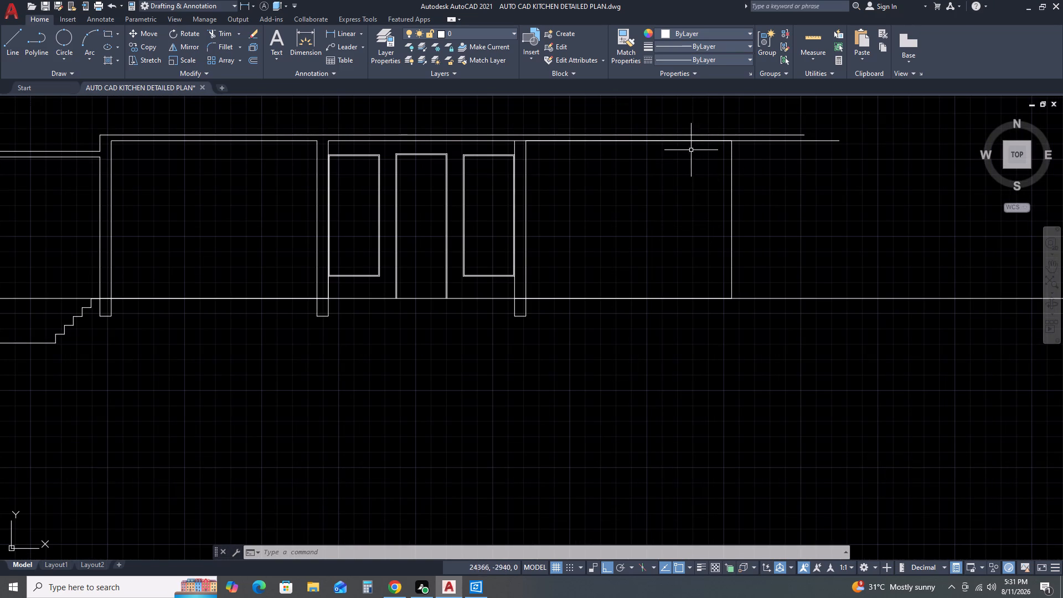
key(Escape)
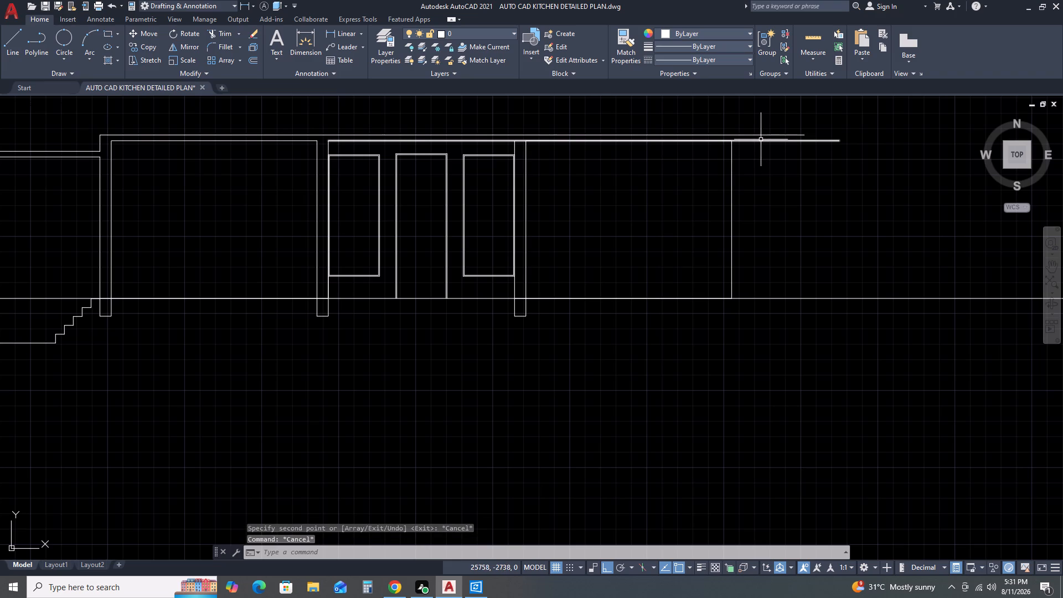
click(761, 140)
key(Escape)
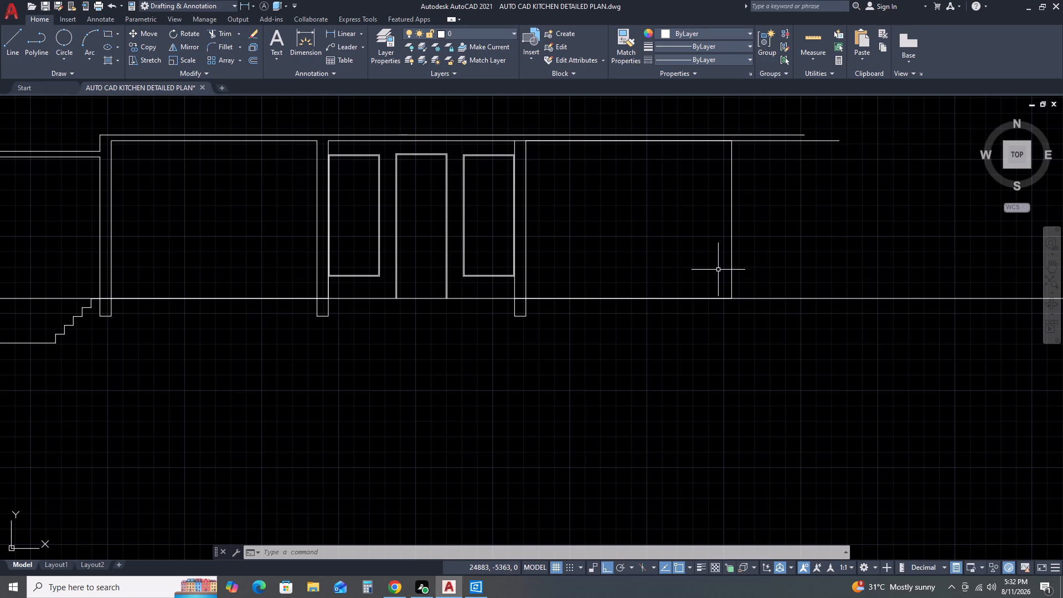
Offset the top roof lines of the raised part and the lower stair room upward by 900.
scroll(731, 324, down, 1)
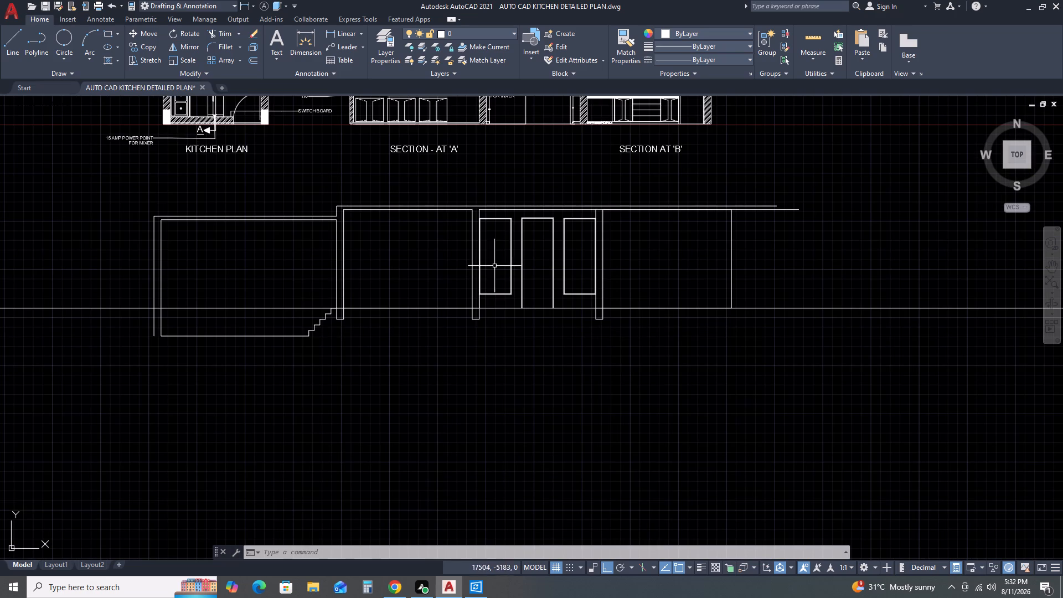
middle_drag(435, 207, 625, 224)
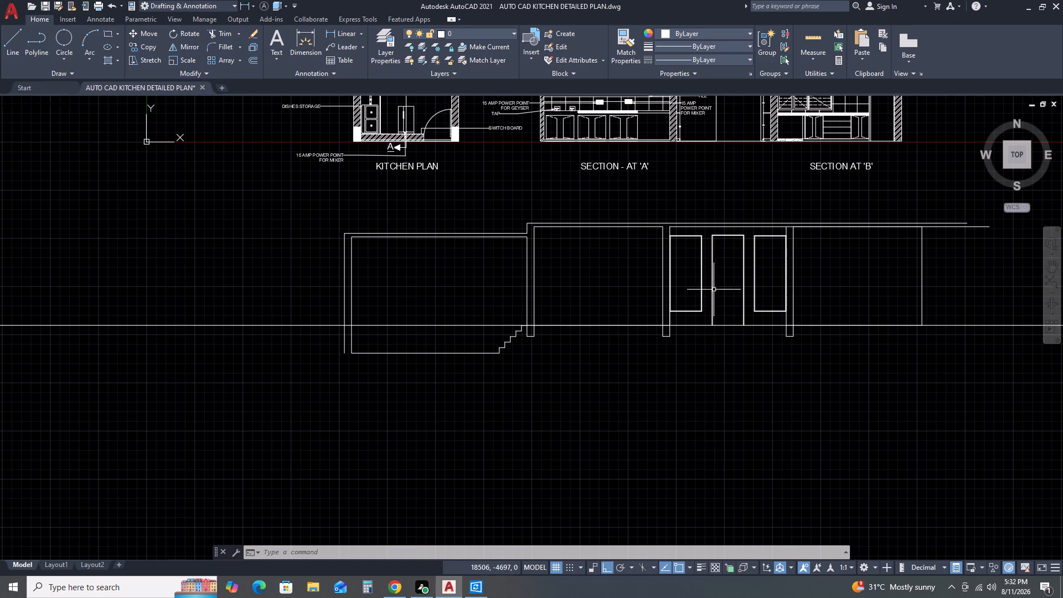
click(544, 223)
key(o)
key(space)
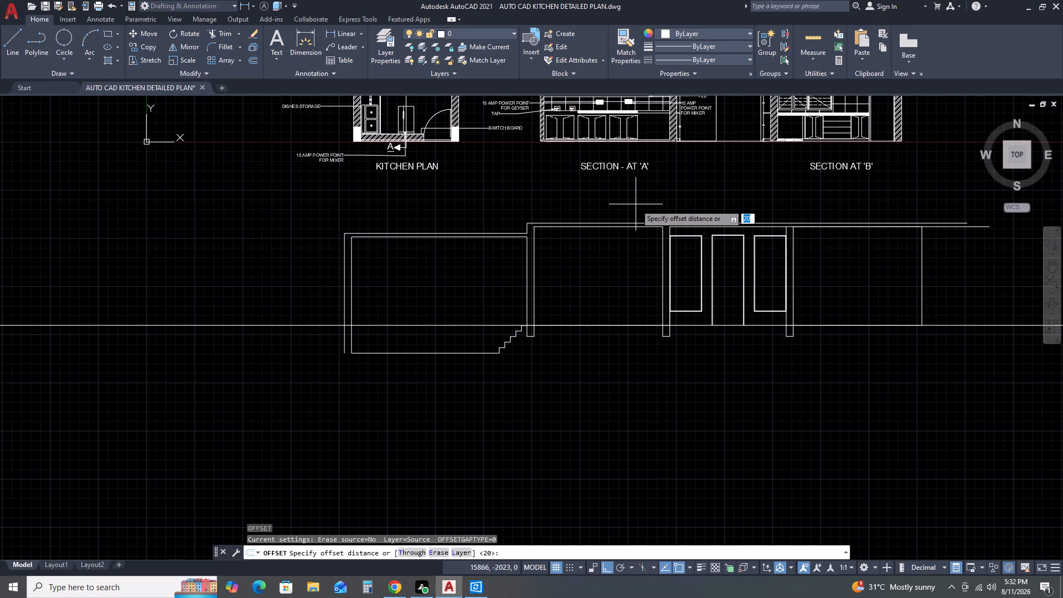
text(900)
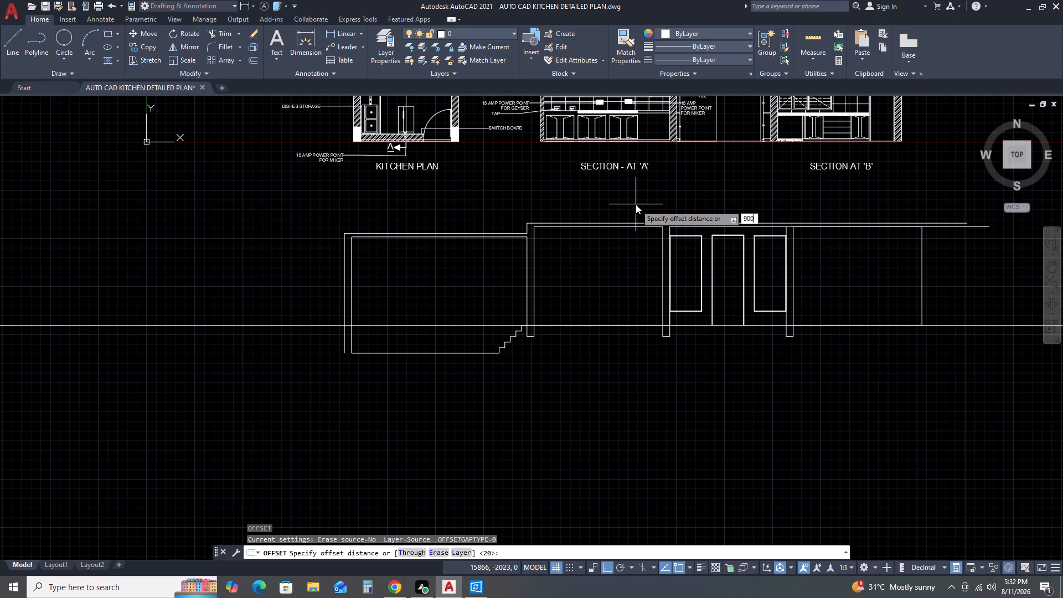
key(space)
click(636, 204)
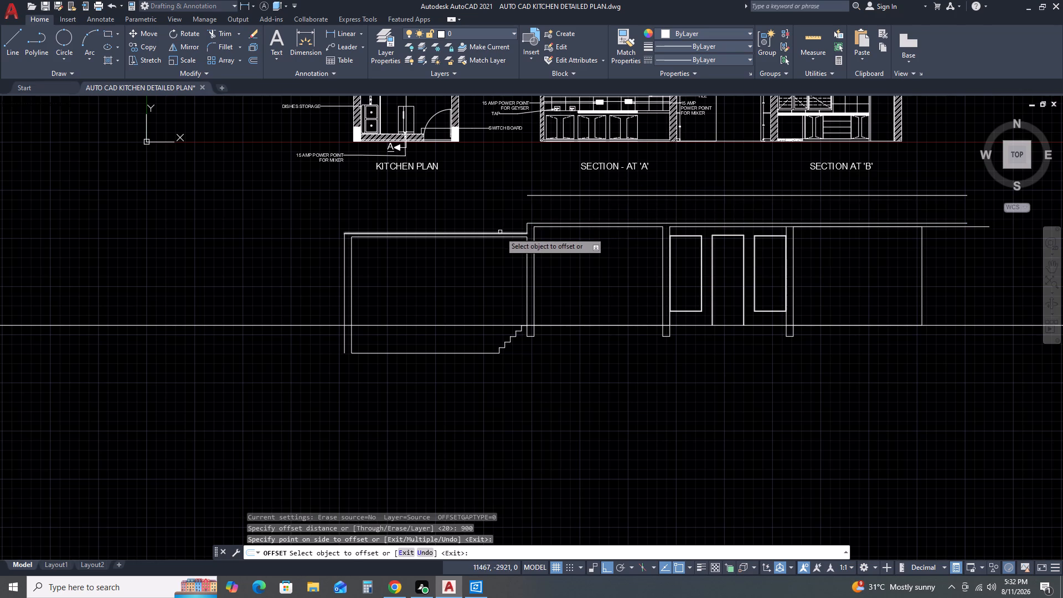
click(500, 232)
click(503, 203)
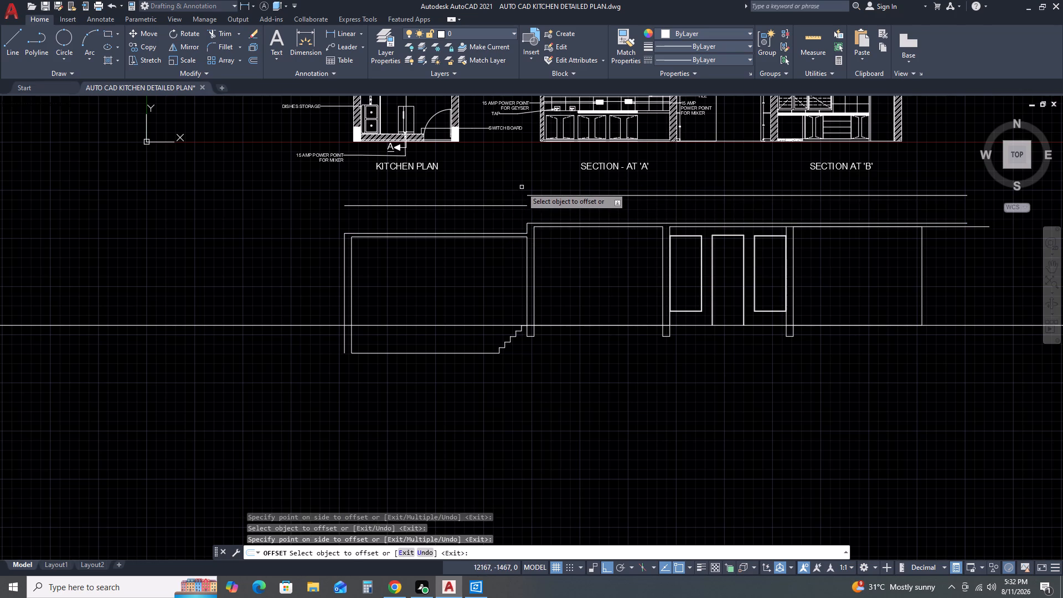
key(Escape)
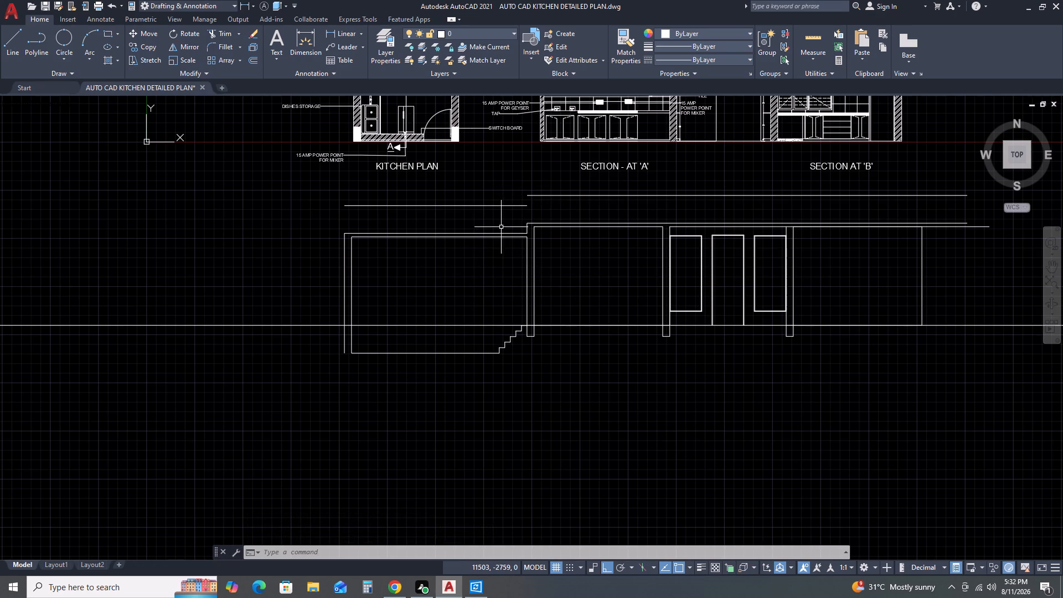
Delete the long horizontal line running through the section at floor level and past both its ends.
scroll(505, 224, down, 2)
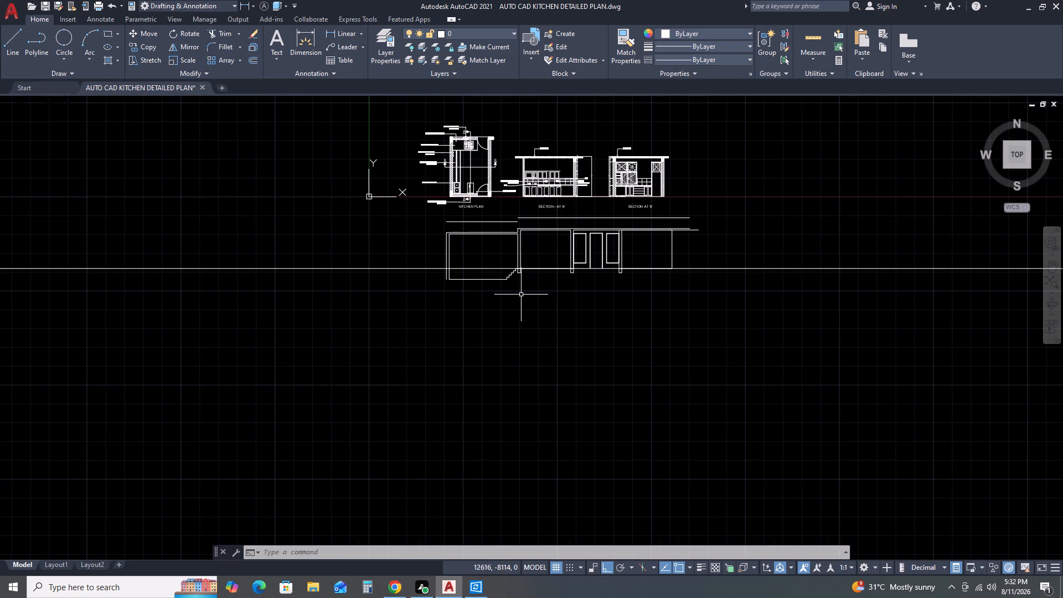
scroll(549, 274, up, 2)
middle_drag(575, 295, 581, 233)
middle_drag(578, 223, 574, 217)
middle_drag(763, 213, 383, 281)
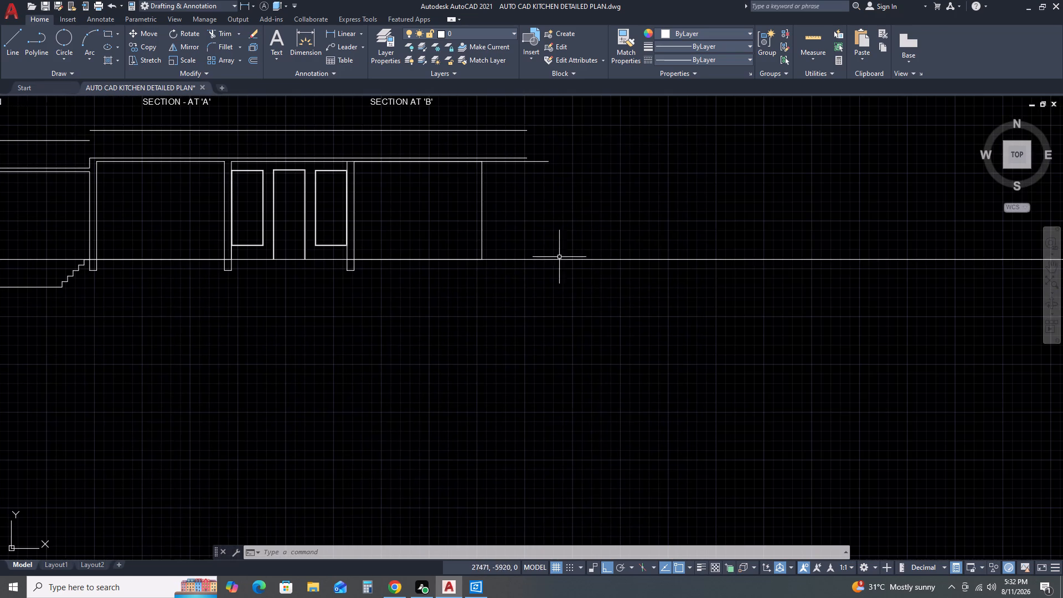
drag(675, 230, 663, 246)
click(615, 298)
key(Delete)
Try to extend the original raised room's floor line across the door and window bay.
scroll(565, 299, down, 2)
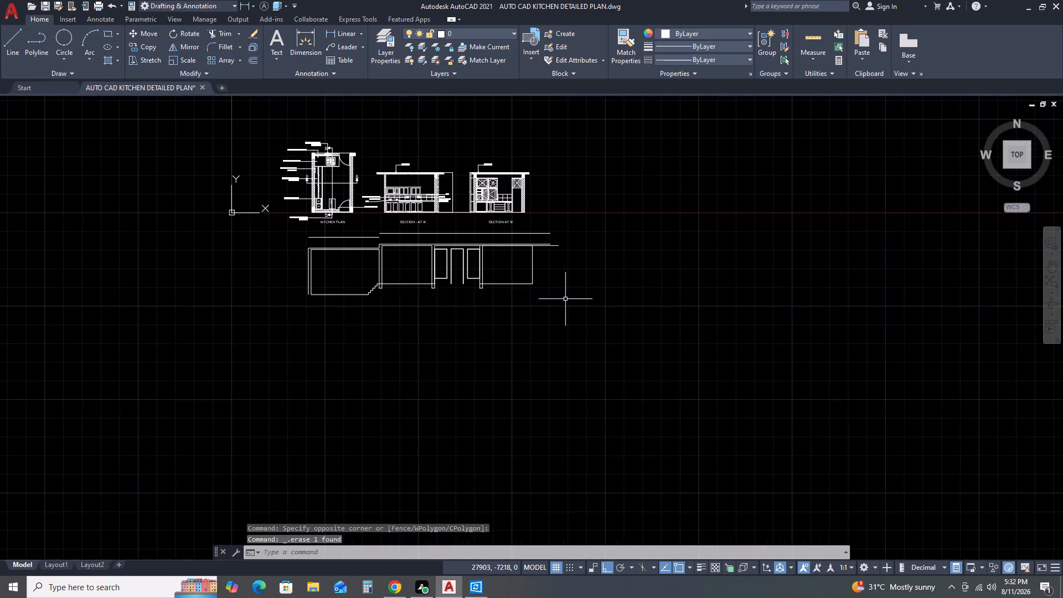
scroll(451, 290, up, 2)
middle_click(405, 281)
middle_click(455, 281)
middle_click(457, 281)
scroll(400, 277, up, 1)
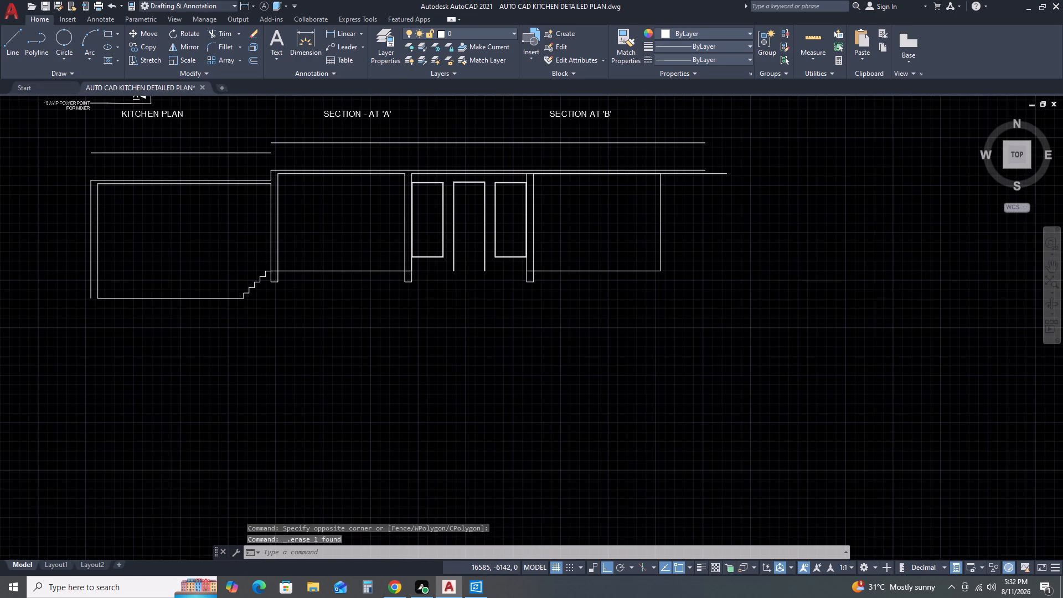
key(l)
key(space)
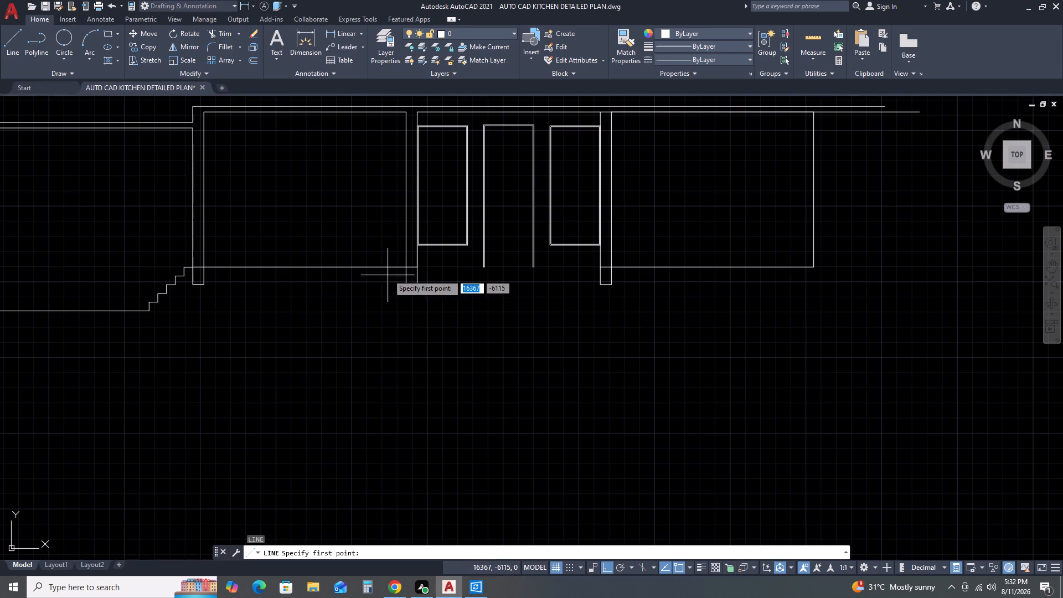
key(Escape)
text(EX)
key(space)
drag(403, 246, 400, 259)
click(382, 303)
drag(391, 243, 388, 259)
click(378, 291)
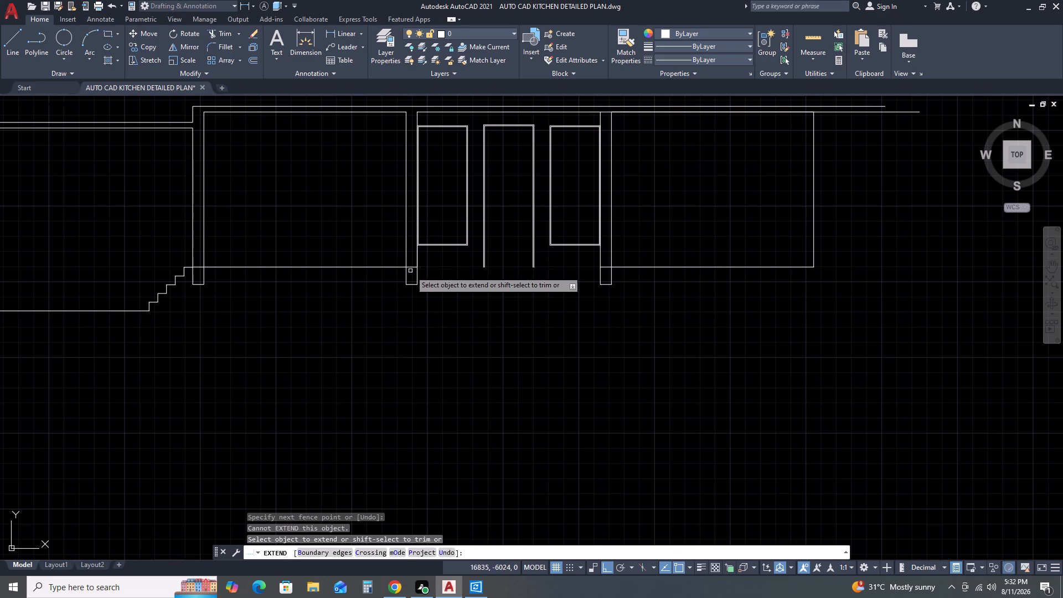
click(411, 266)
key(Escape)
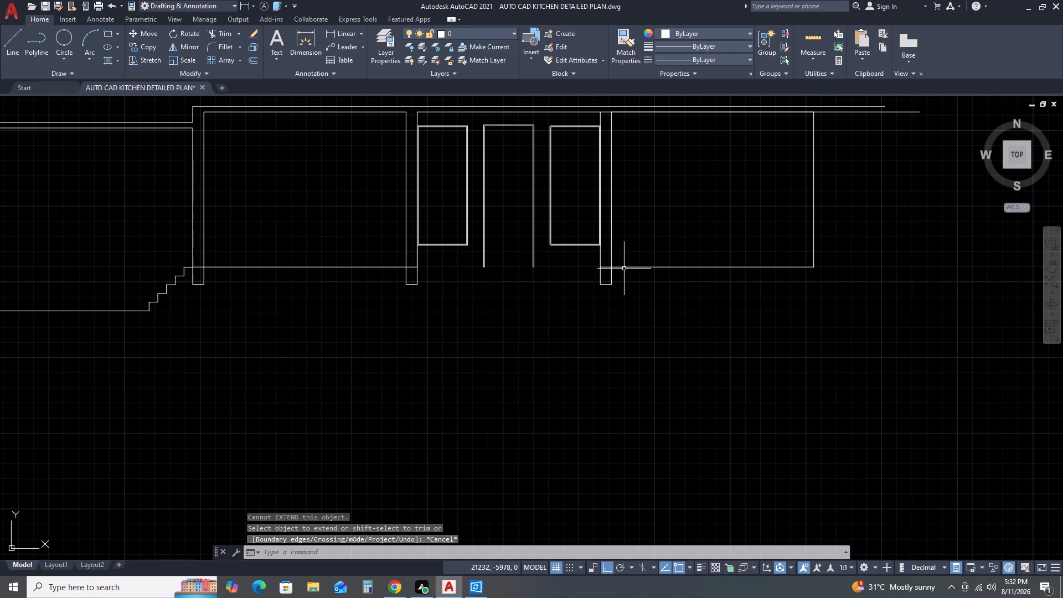
Draw a floor line beneath the door and windows, from the mirrored room's wall to the original raised room's wall.
click(626, 266)
key(Escape)
key(l)
key(space)
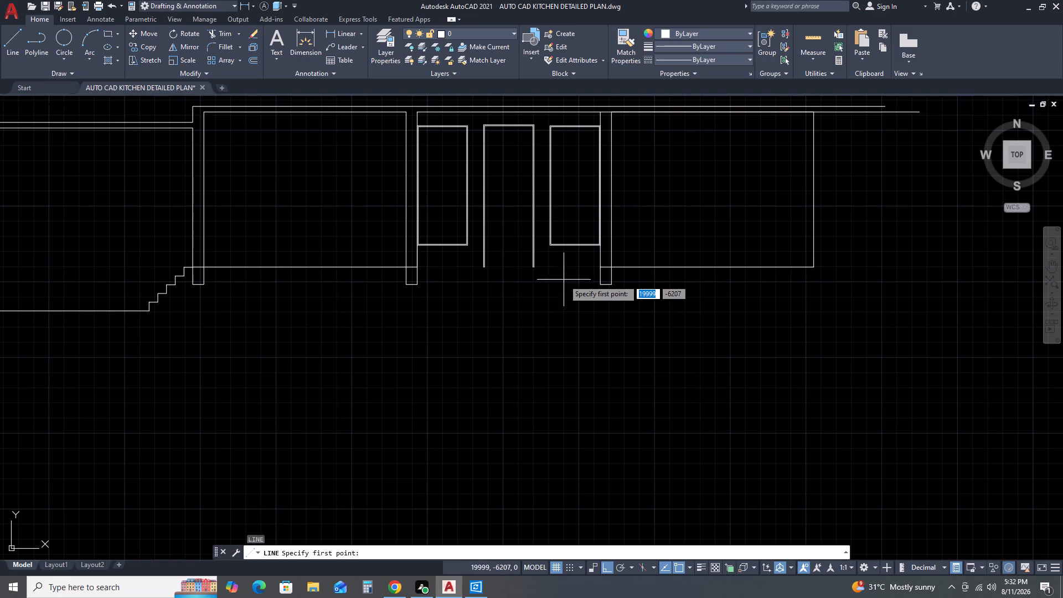
click(598, 266)
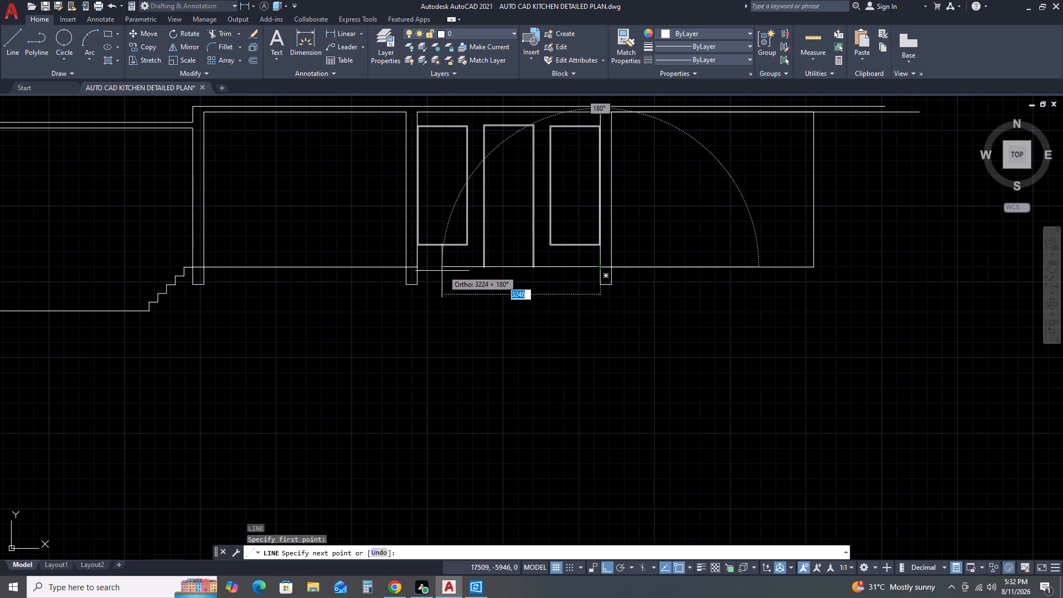
click(419, 267)
key(Escape)
scroll(545, 266, up, 2)
scroll(696, 271, down, 1)
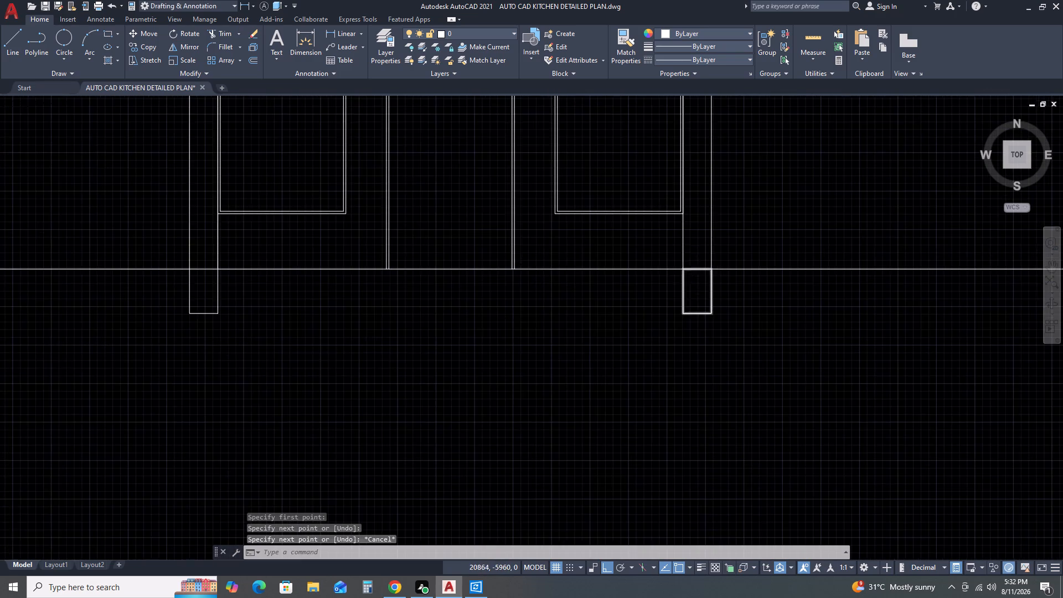
In the mirrored room, draw a horizontal line about 3321 long from the wall beside the window, continuing about 950 down to the floor.
scroll(695, 272, down, 1)
middle_drag(767, 271, 580, 279)
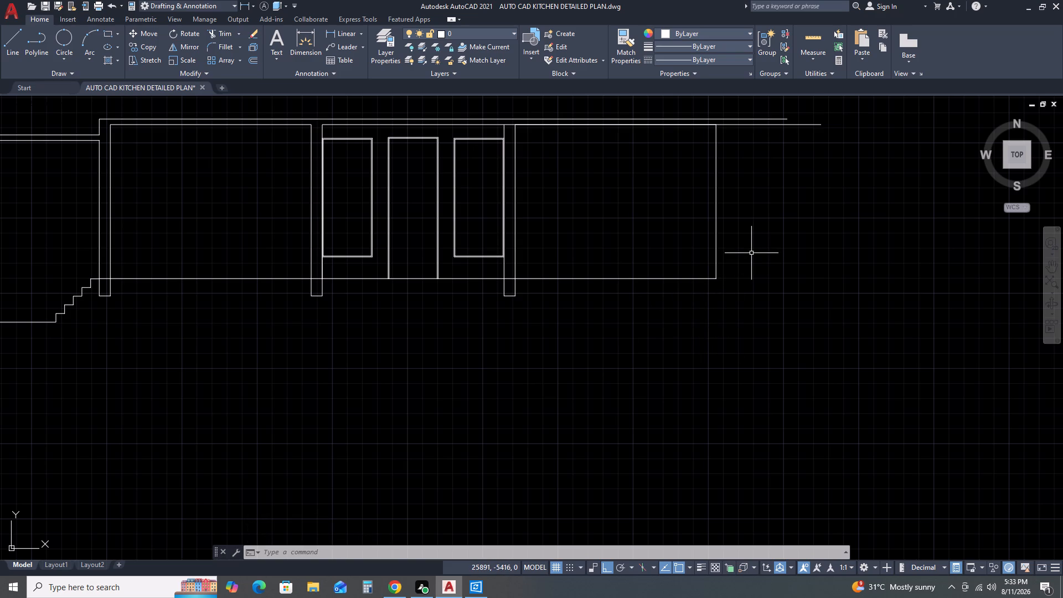
scroll(715, 261, down, 1)
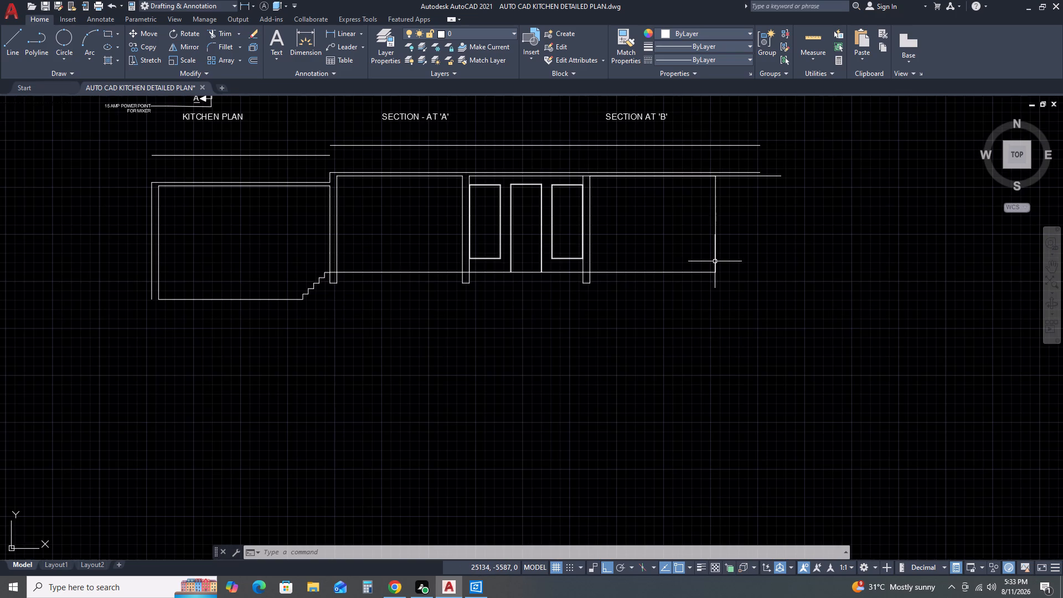
key(l)
key(space)
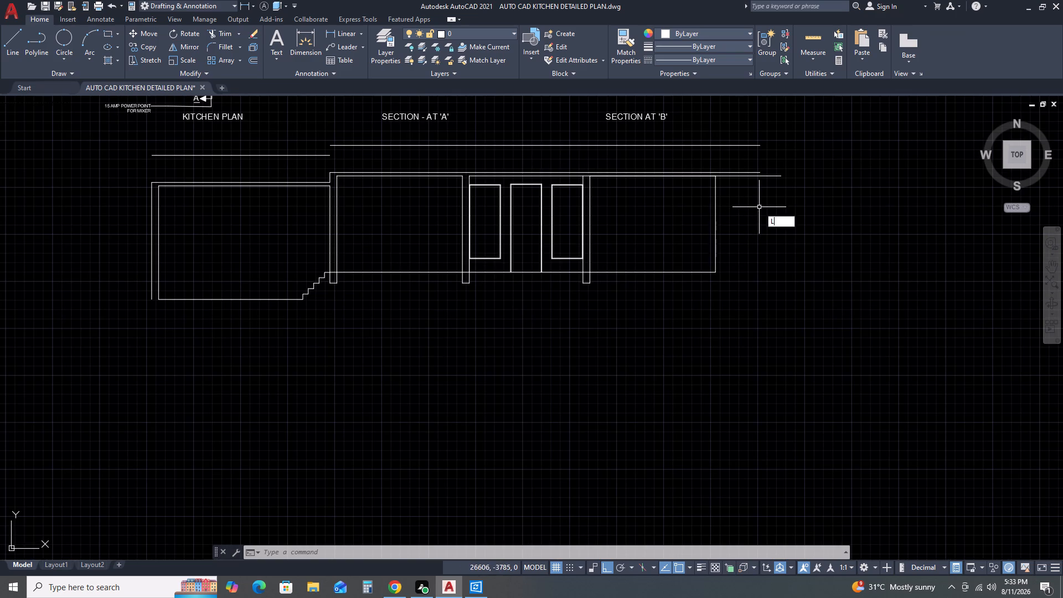
click(590, 244)
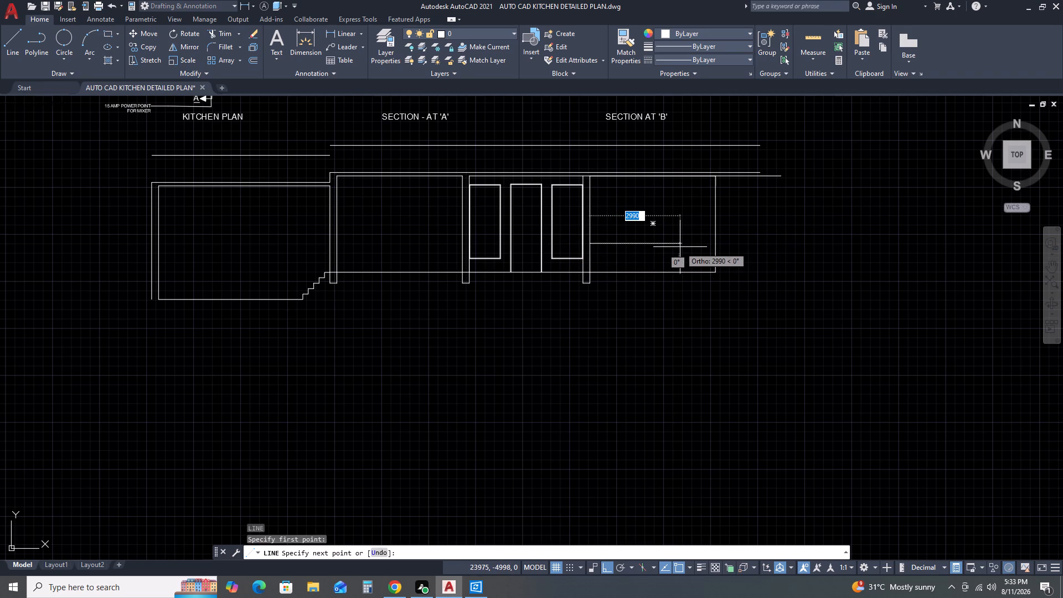
click(690, 245)
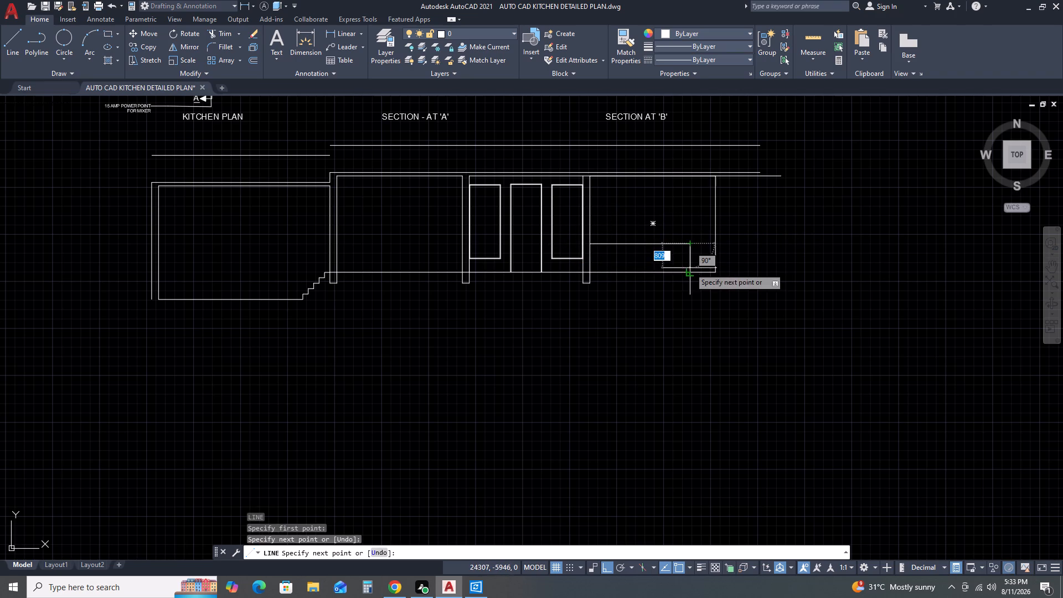
click(690, 270)
key(Escape)
Offset the new horizontal line 50 downward and its vertical end line 50 inward.
click(685, 246)
click(674, 238)
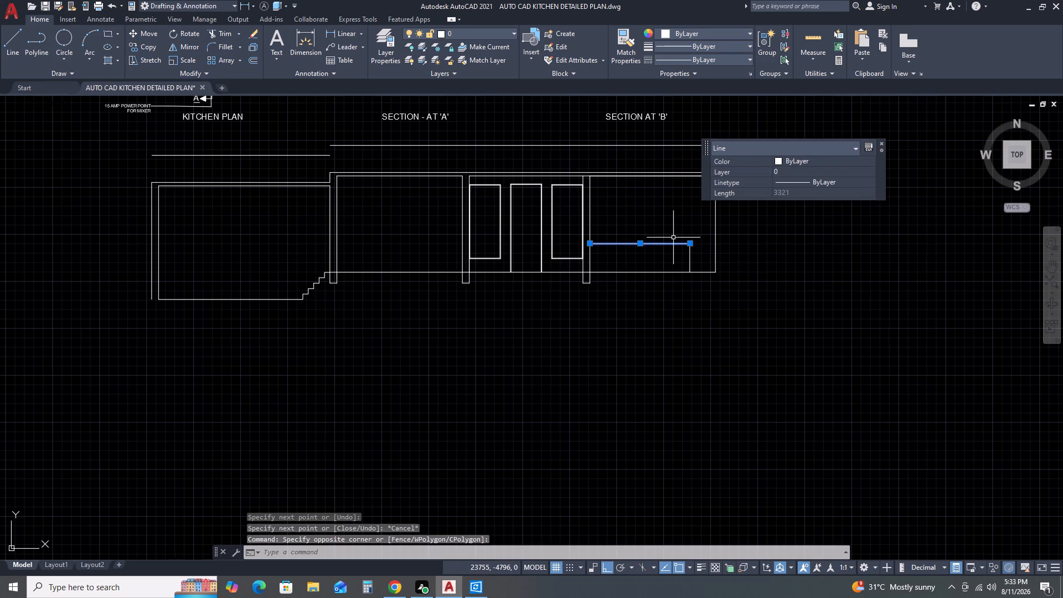
text(O 50)
key(space)
key(space)
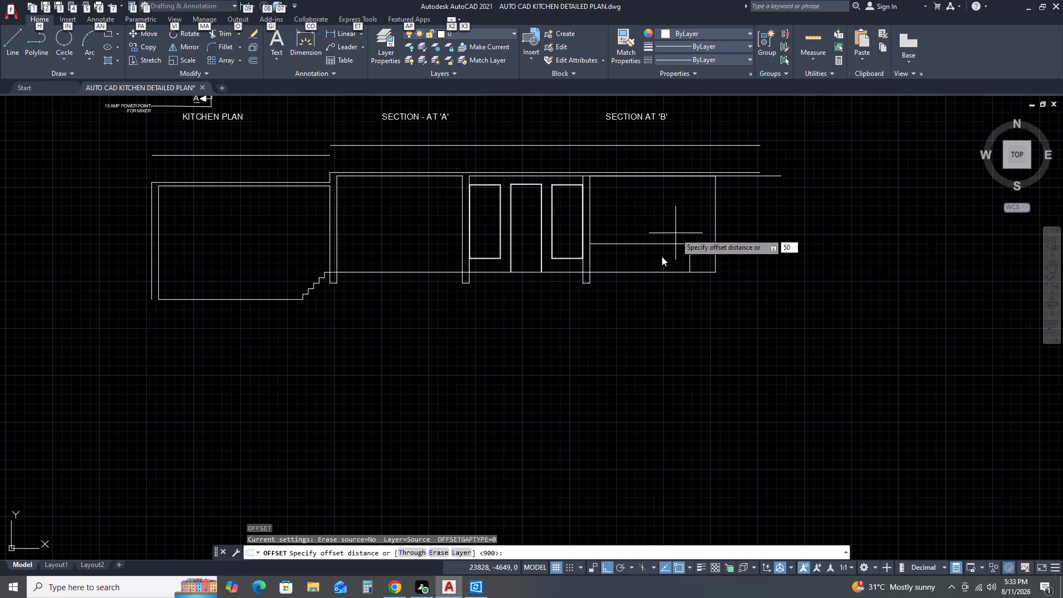
key(Escape)
key(space)
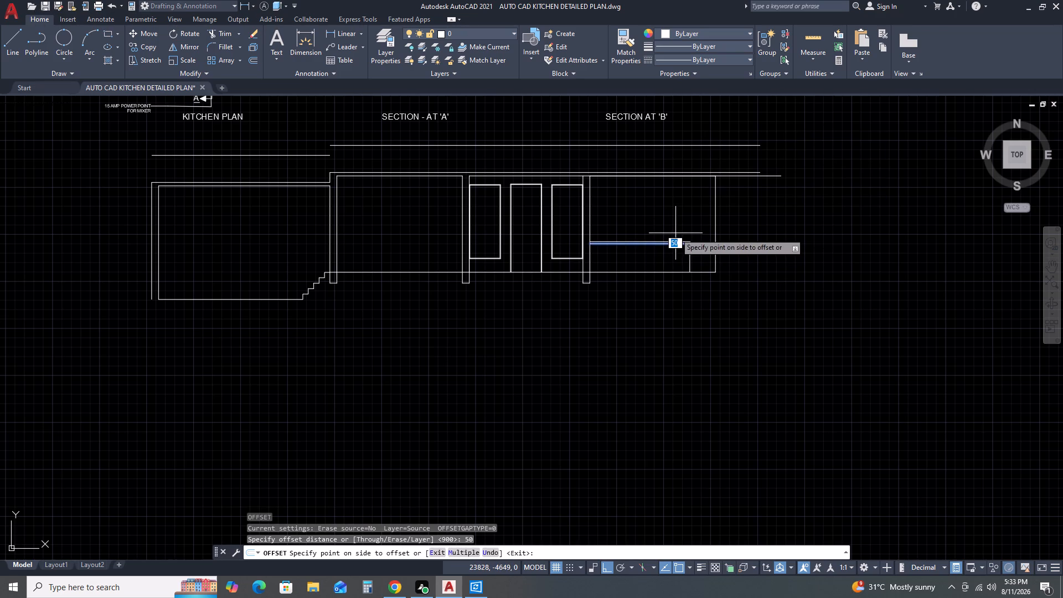
click(669, 256)
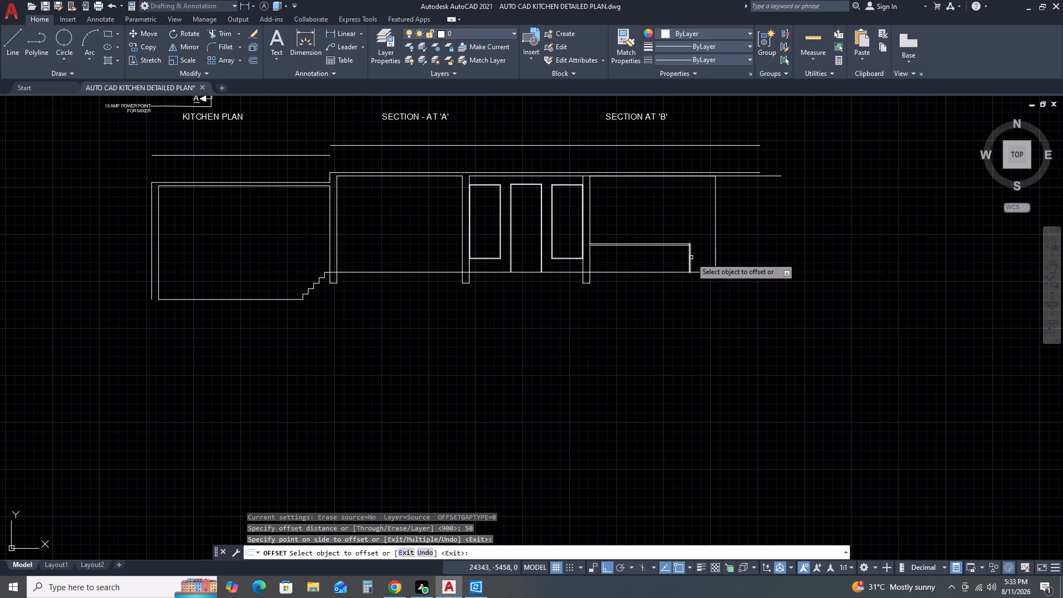
click(691, 257)
click(679, 260)
scroll(692, 244, up, 2)
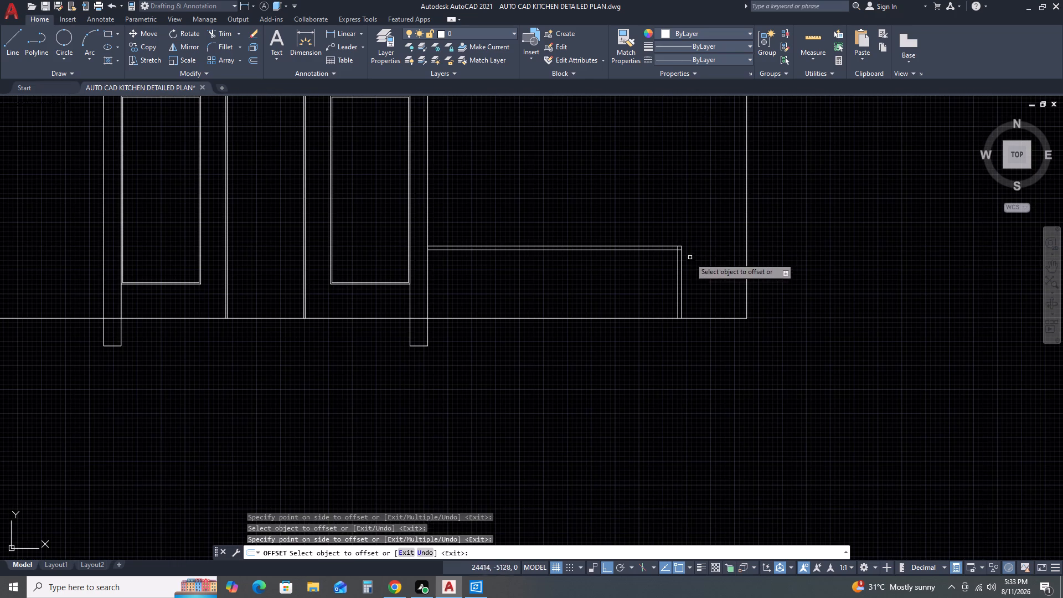
middle_drag(701, 250, 730, 193)
key(Escape)
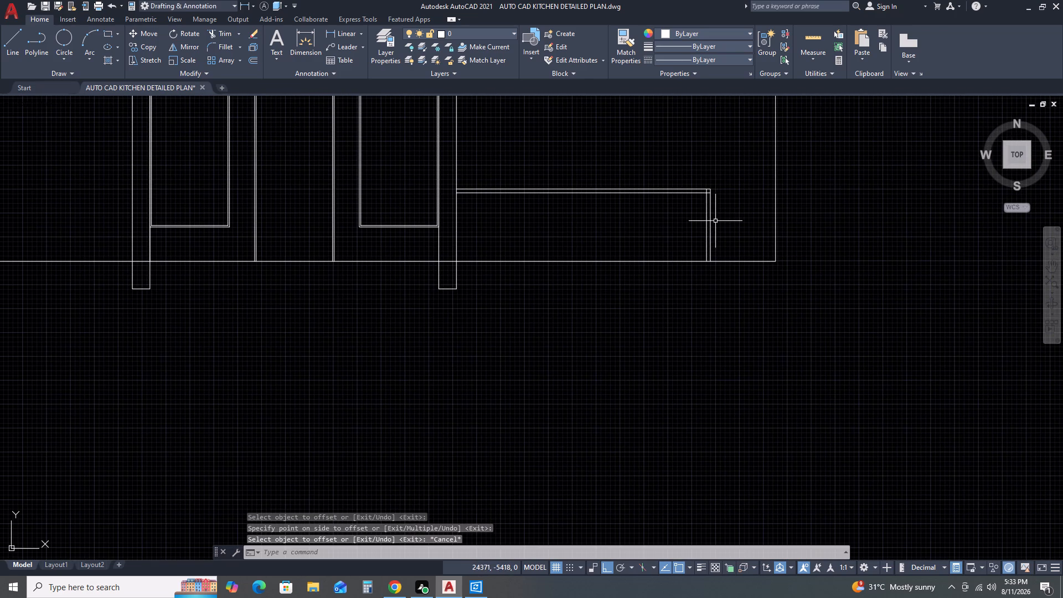
Delete the inner offset copy of the counter's vertical end line in the mirrored room.
scroll(715, 221, up, 2)
click(691, 226)
click(684, 229)
key(Delete)
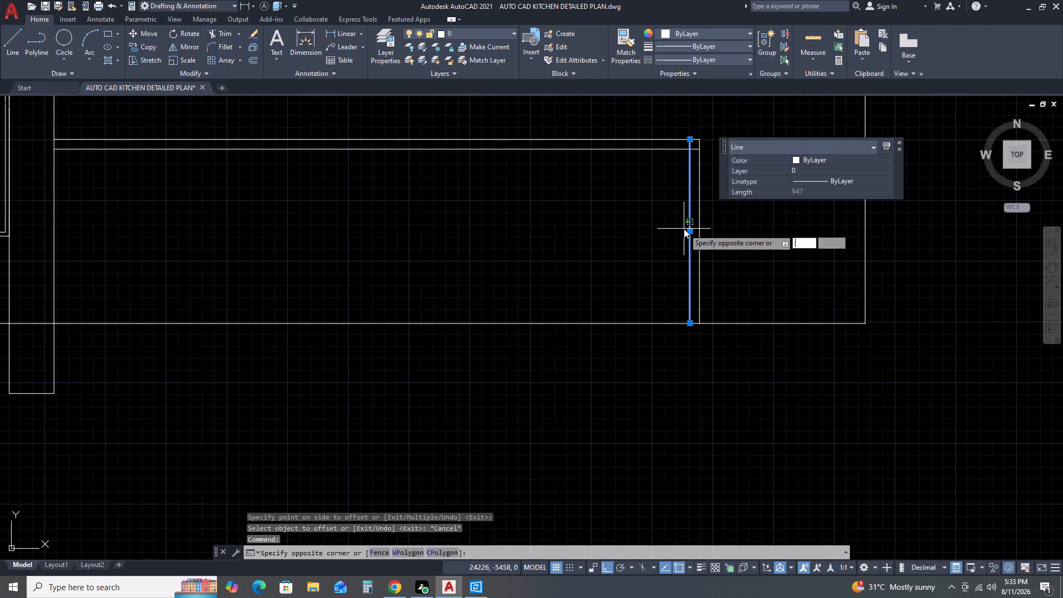
key(Escape)
key(Delete)
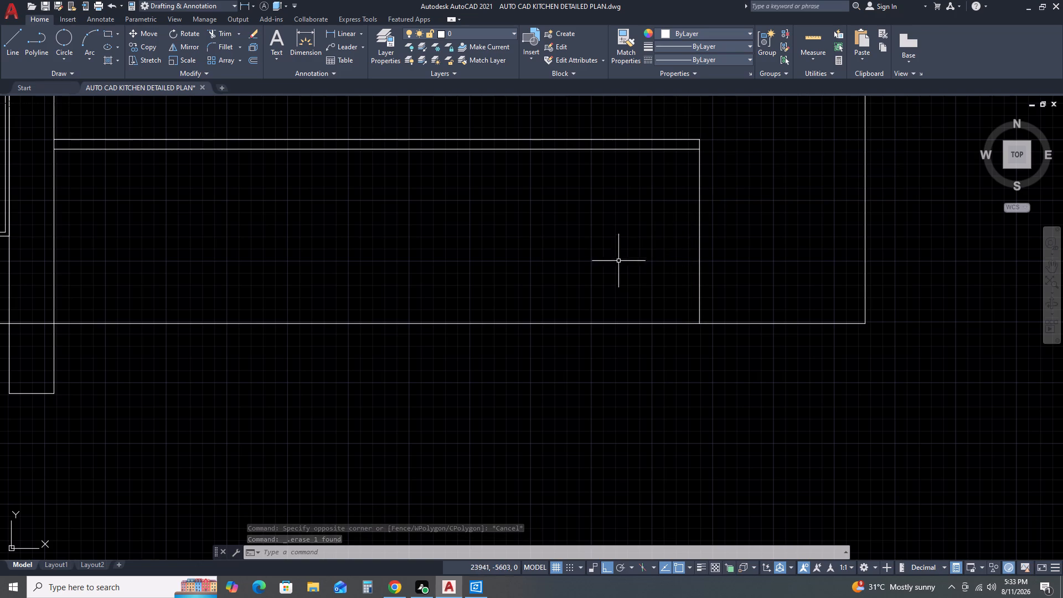
Draw a vertical line about 897 long from the lower counter line to the floor, near the wall beside the window.
scroll(665, 264, down, 2)
middle_drag(644, 274, 853, 245)
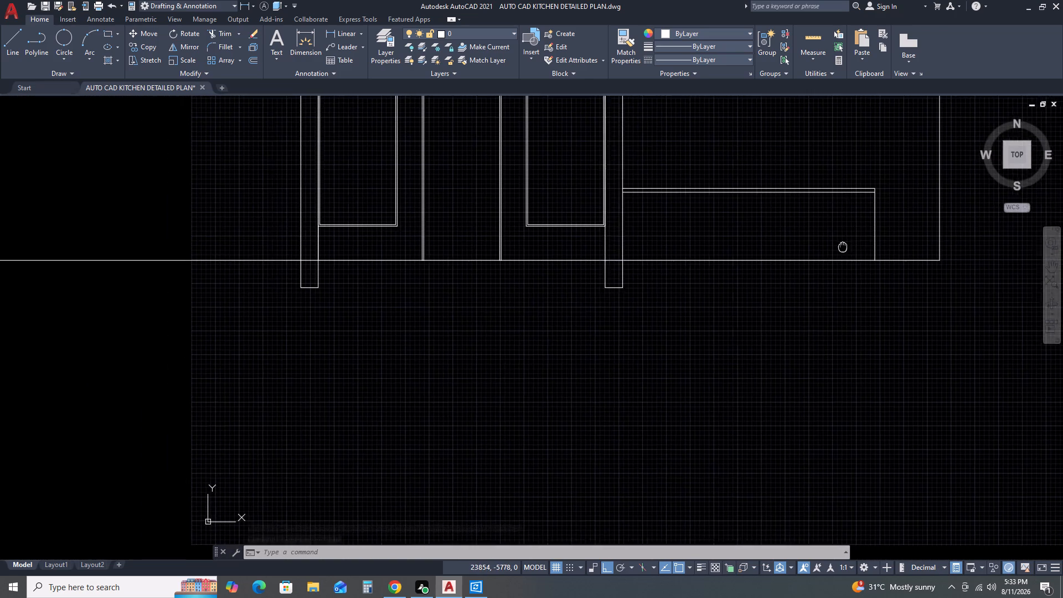
middle_drag(853, 245, 862, 244)
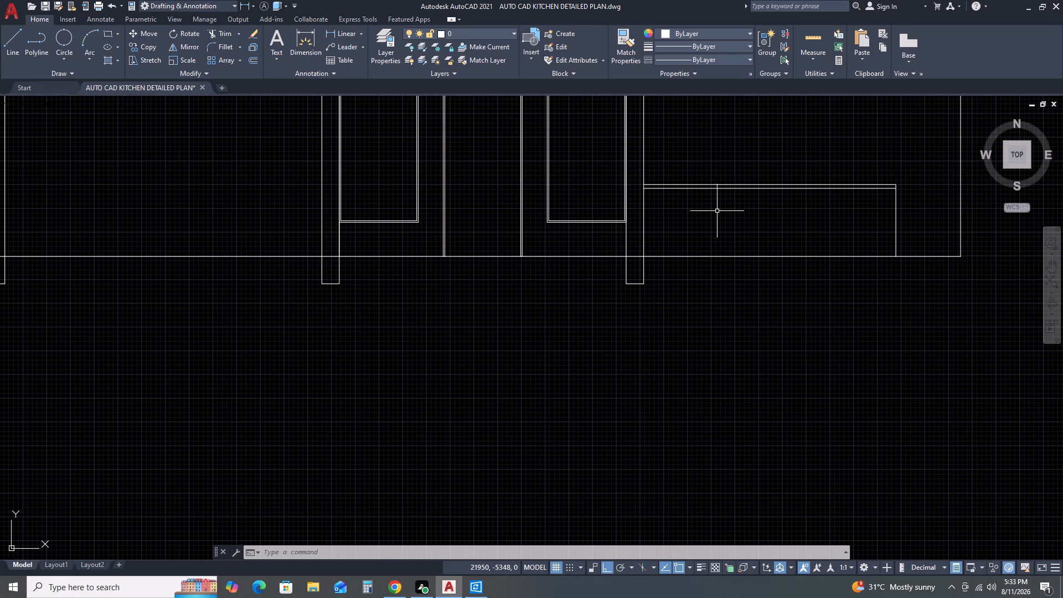
text(L)
key(space)
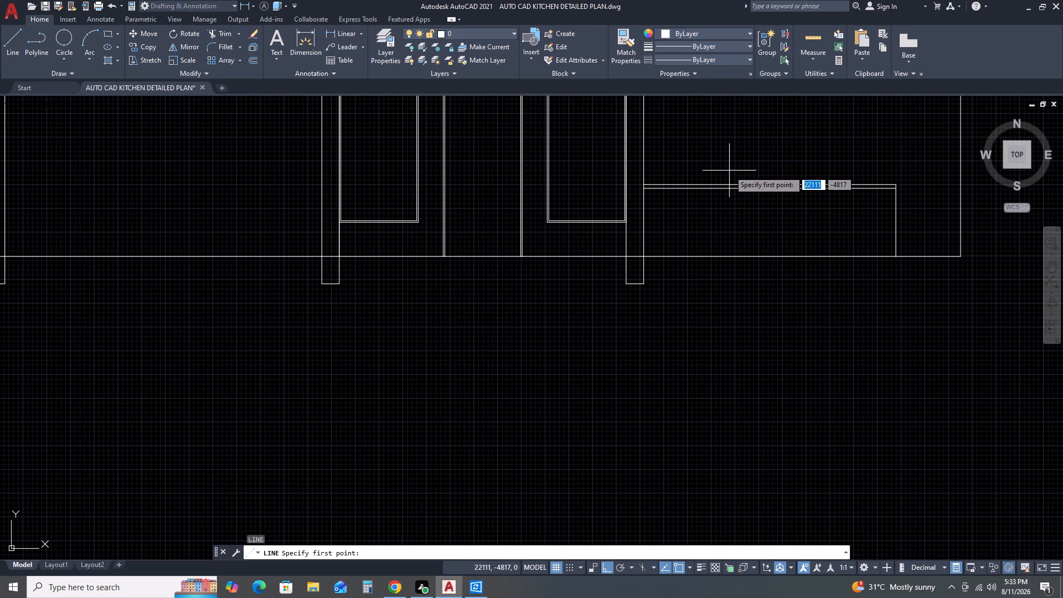
click(699, 189)
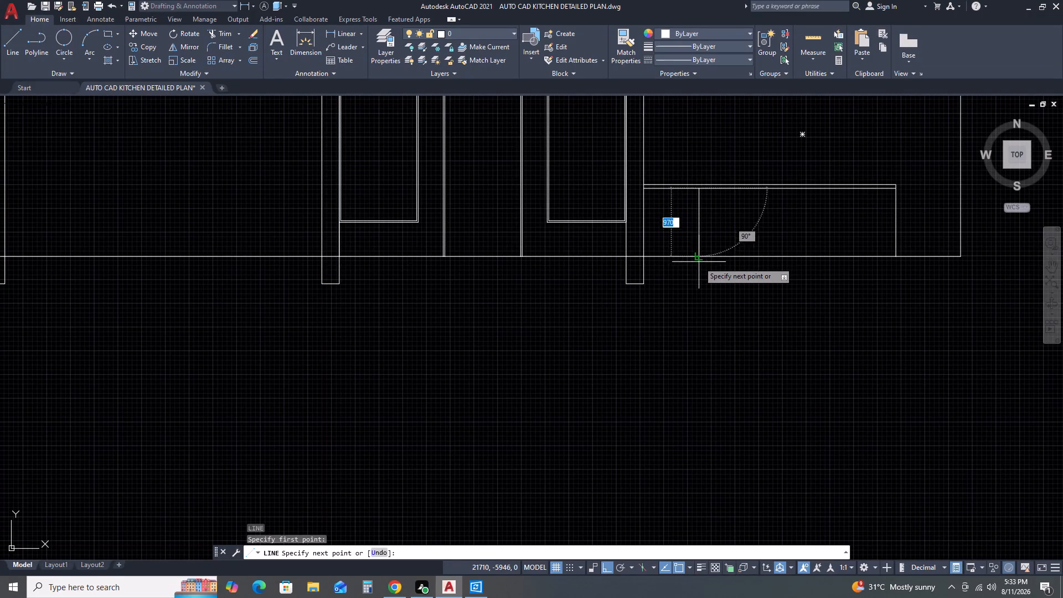
click(698, 255)
key(Escape)
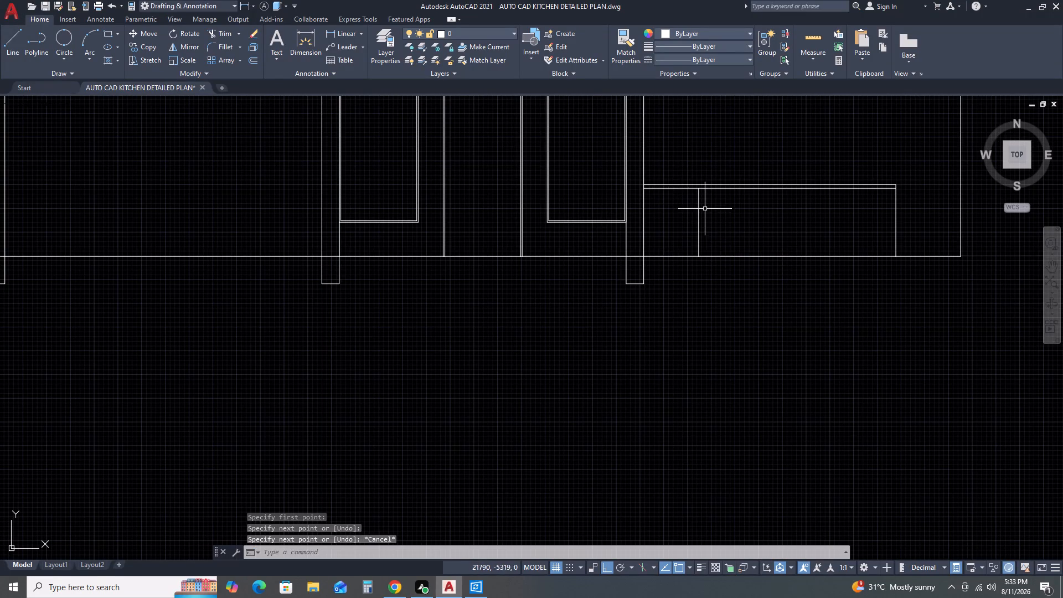
Offset the new vertical line 50 away from the wall, and offset that copy another 50 the same way.
click(705, 209)
click(693, 234)
text(O)
key(space)
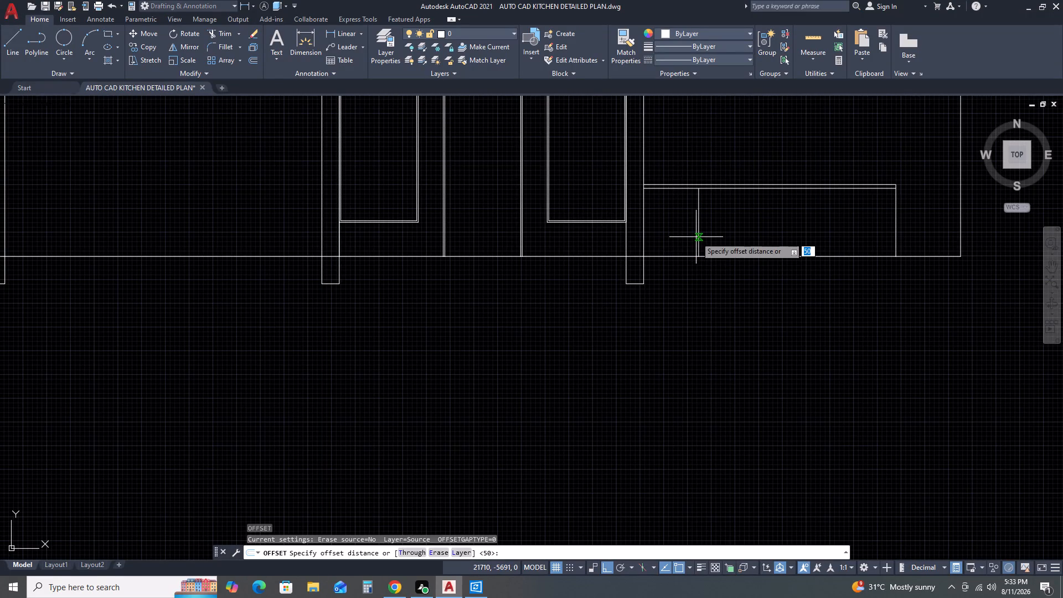
text(50)
key(space)
click(708, 233)
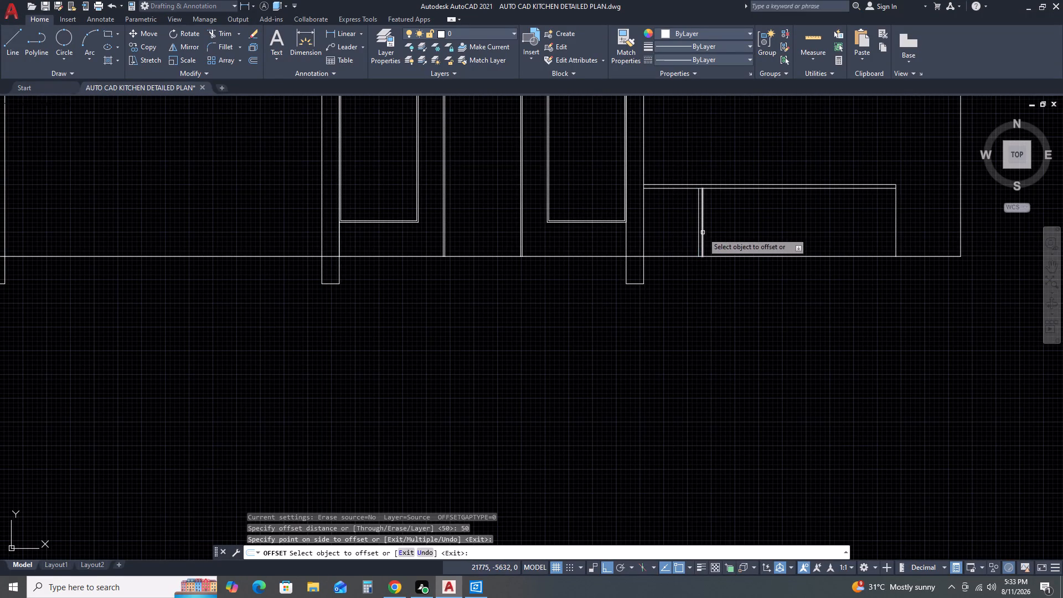
click(702, 233)
click(707, 233)
key(Escape)
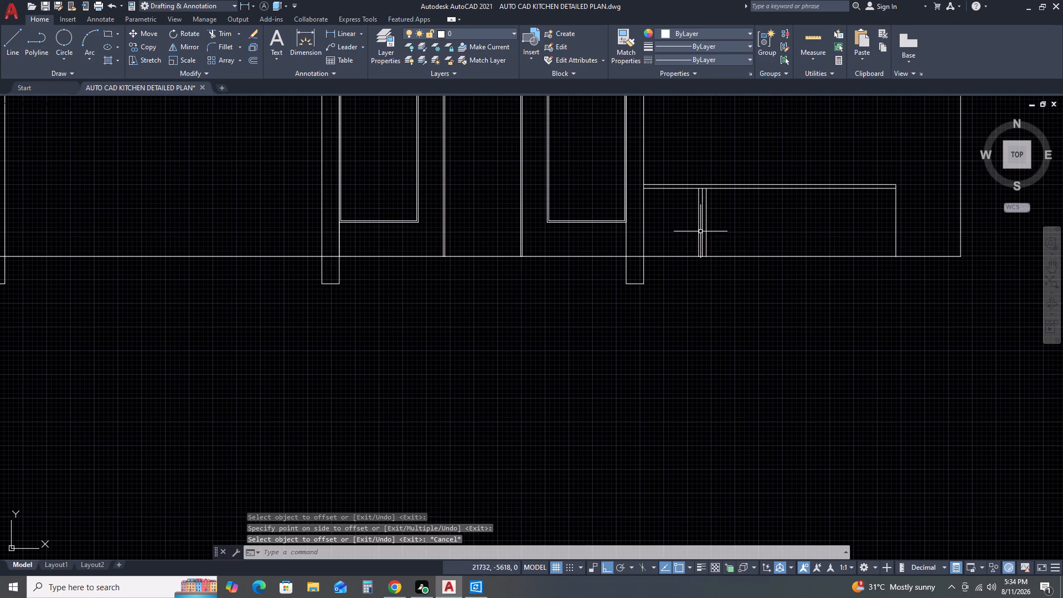
Draw a horizontal line about 724 long along the lower counter line, from the wall to the first vertical line.
key(l)
key(space)
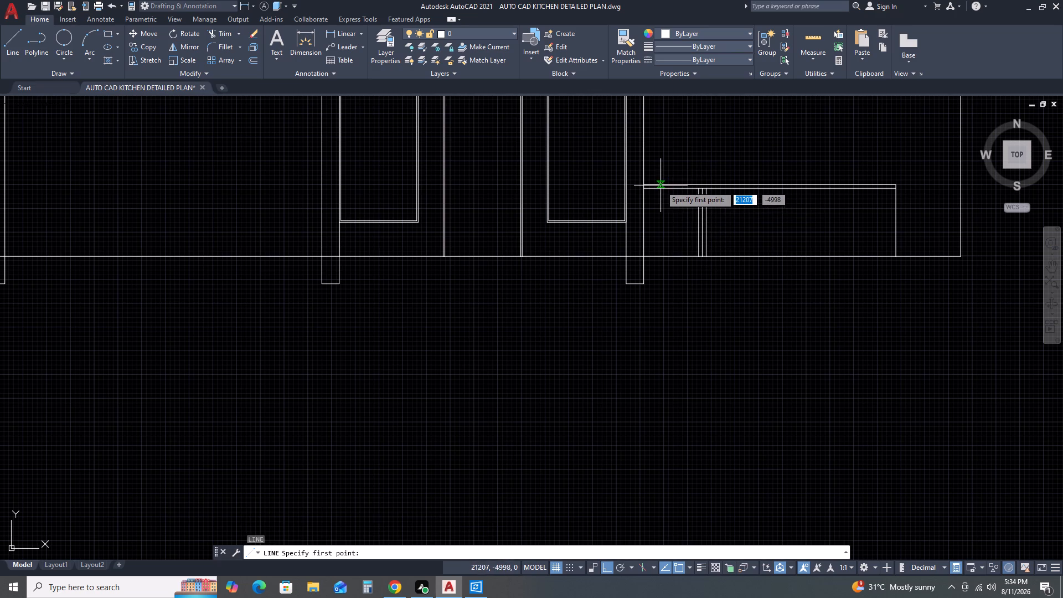
scroll(648, 192, up, 2)
click(633, 183)
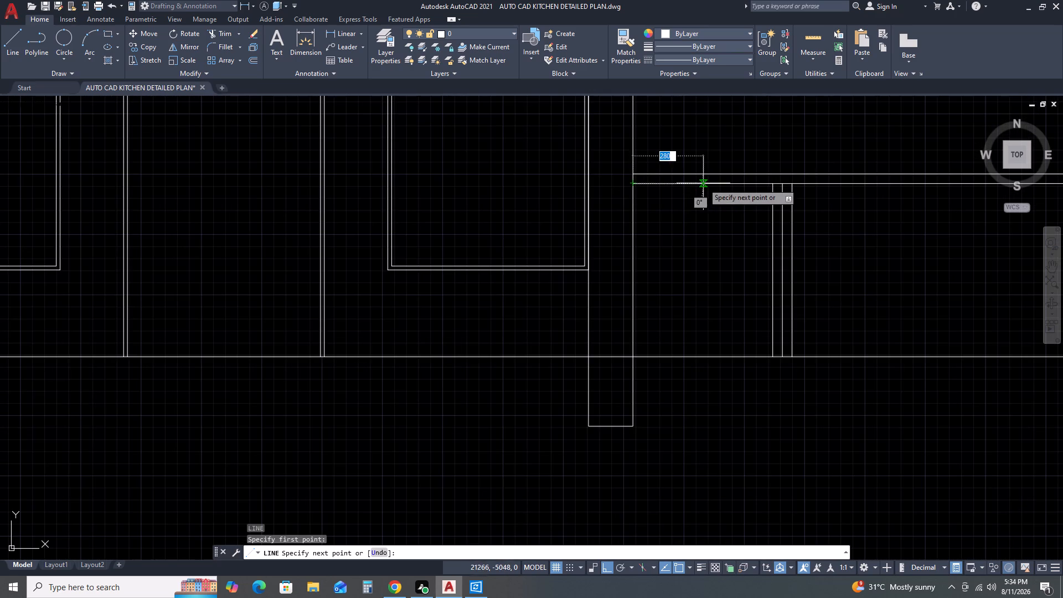
click(773, 183)
key(Escape)
Copy the 724-long line downward as an array of 6 items fitted between the lower counter line and the floor.
click(753, 183)
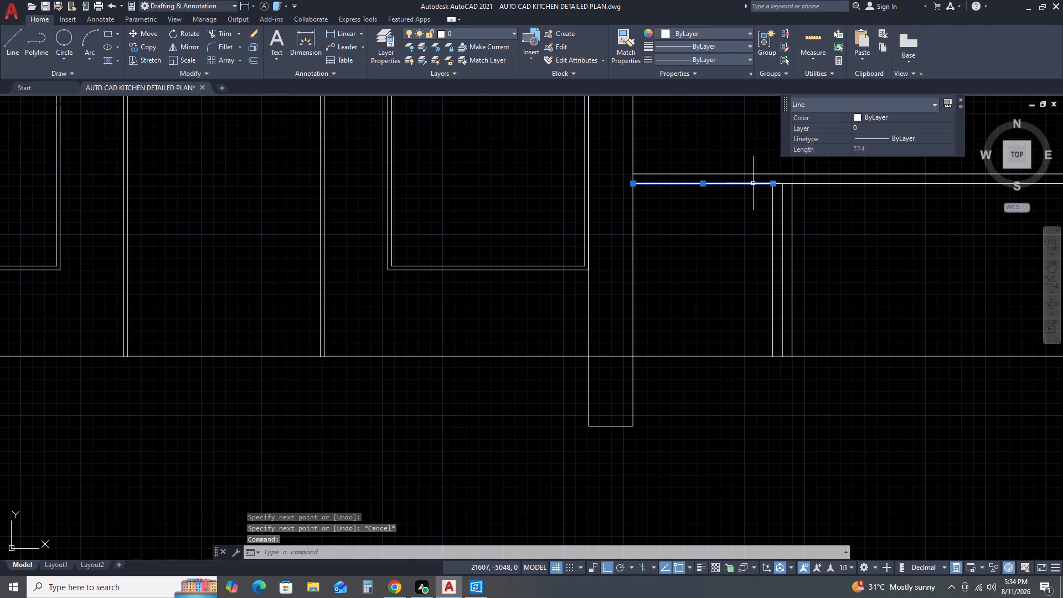
key(x)
key(BackSpace)
text(CO)
key(space)
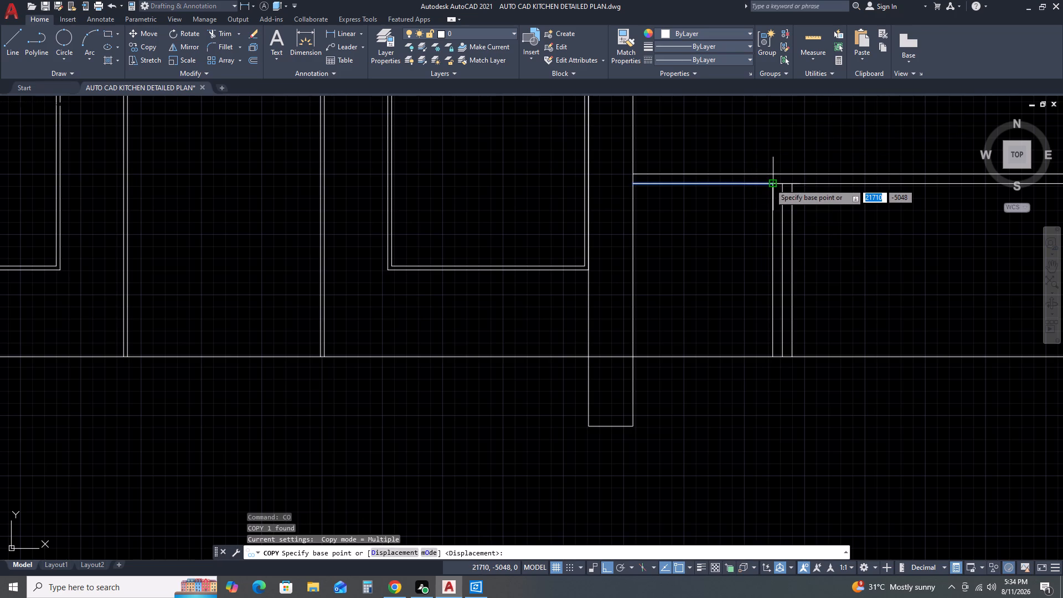
click(771, 184)
text(AR)
key(space)
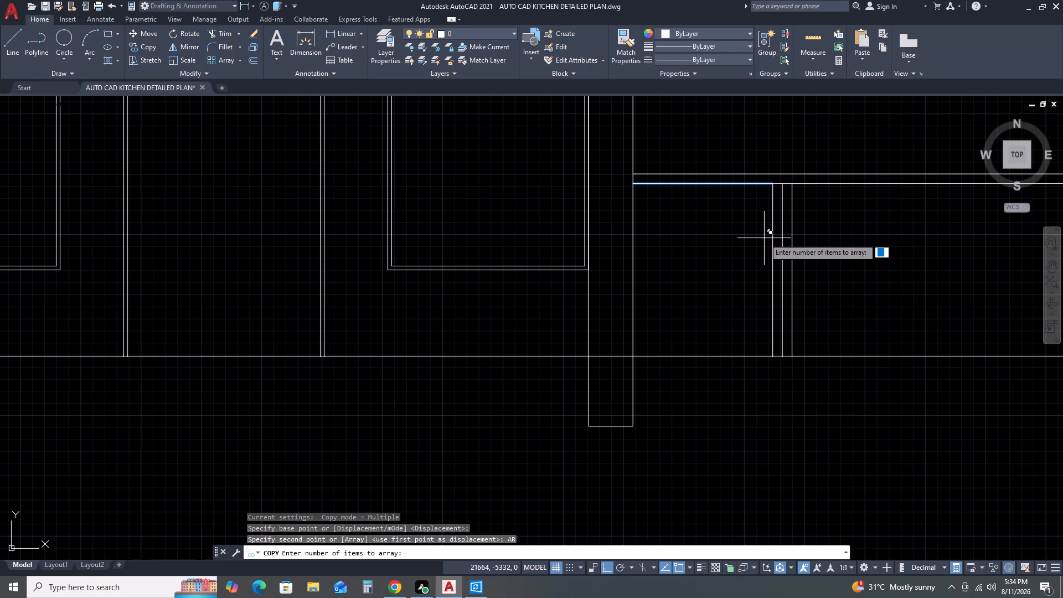
text(6)
key(space)
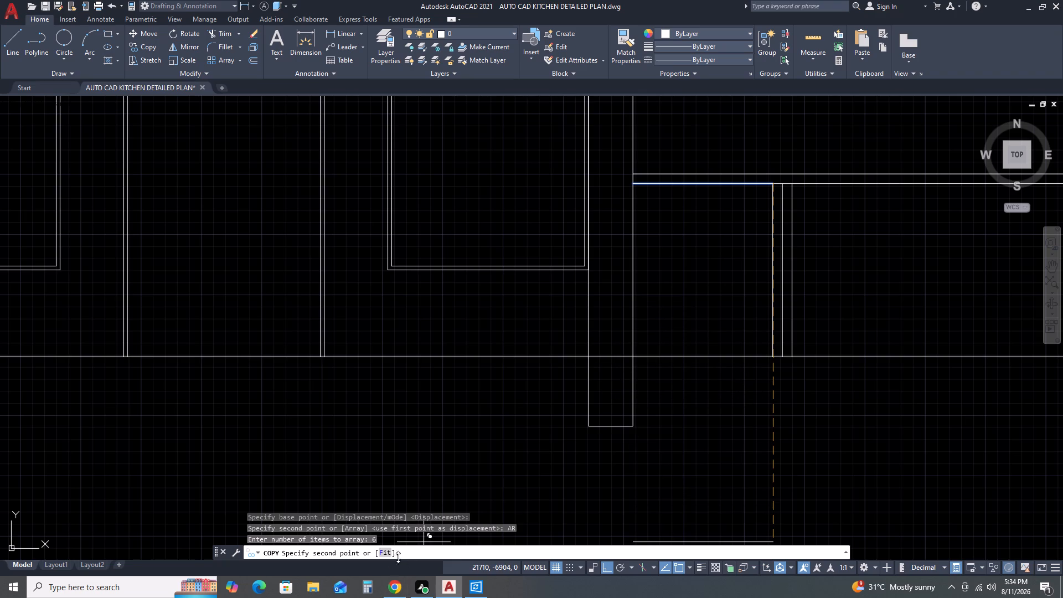
click(380, 553)
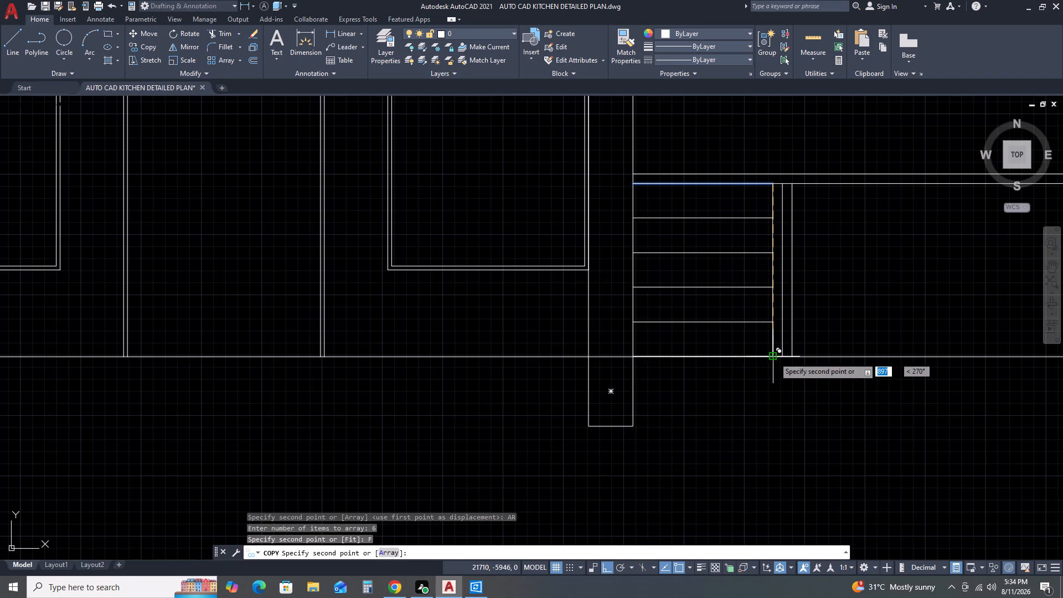
click(774, 357)
key(Escape)
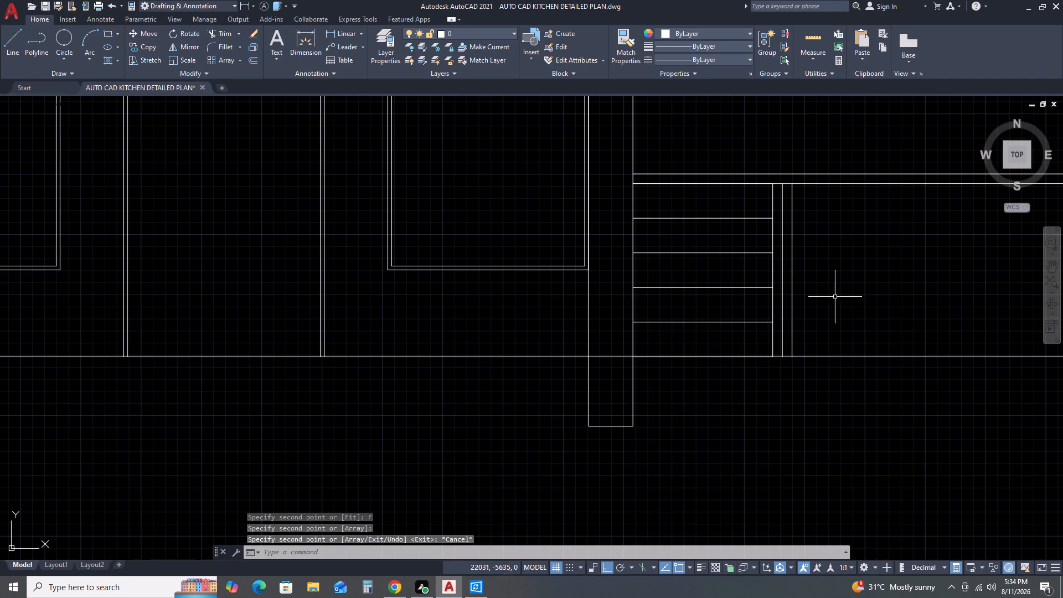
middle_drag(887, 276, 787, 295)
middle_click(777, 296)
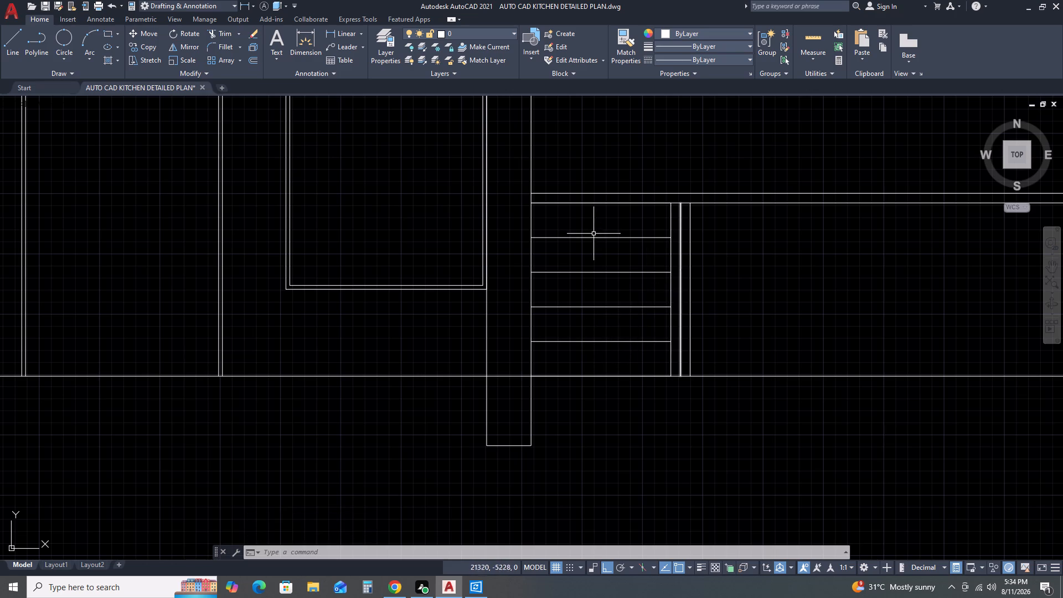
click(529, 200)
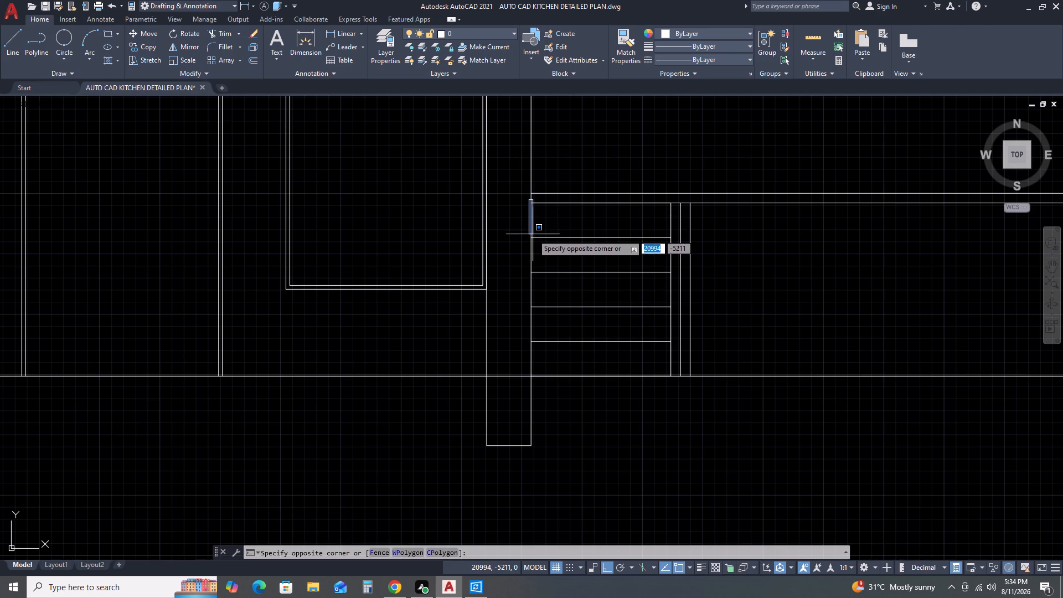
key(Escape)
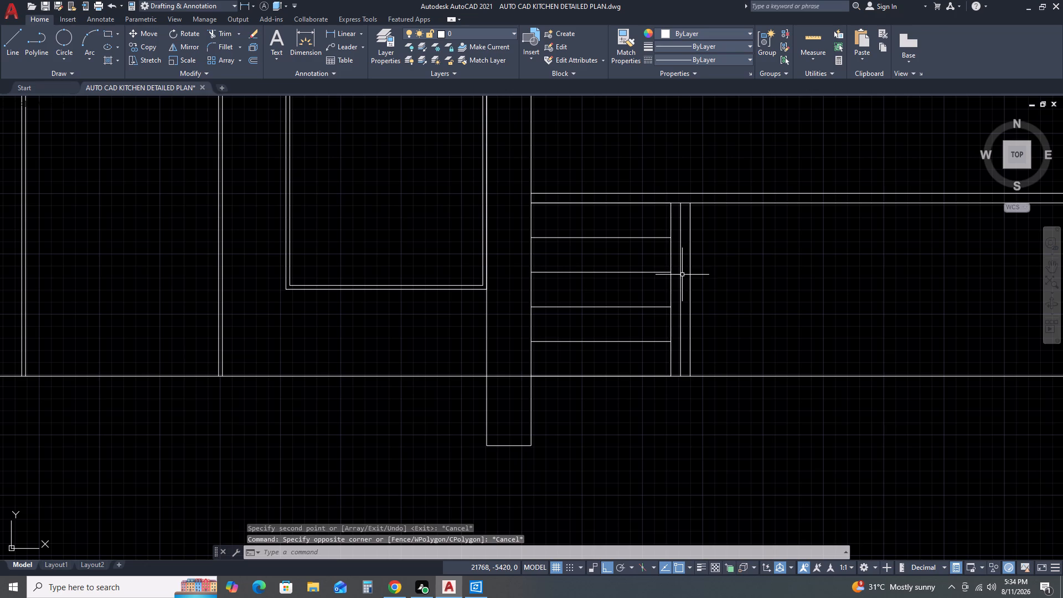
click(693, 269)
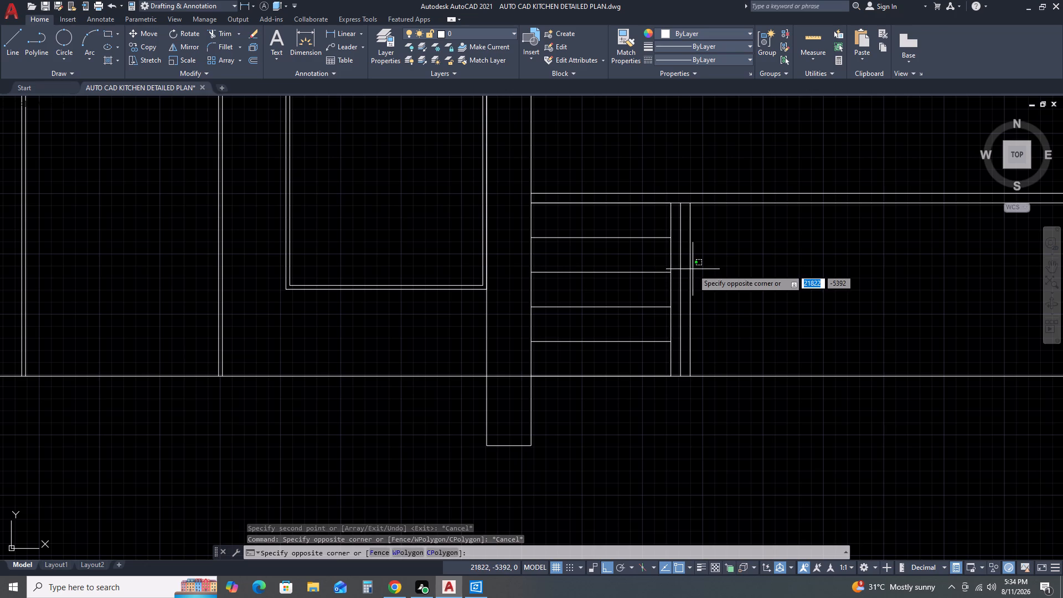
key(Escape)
Draw a cabinet door beside the triple vertical lines: a full-height vertical line with two diagonals meeting at the adjacent vertical's midpoint.
text(L)
key(space)
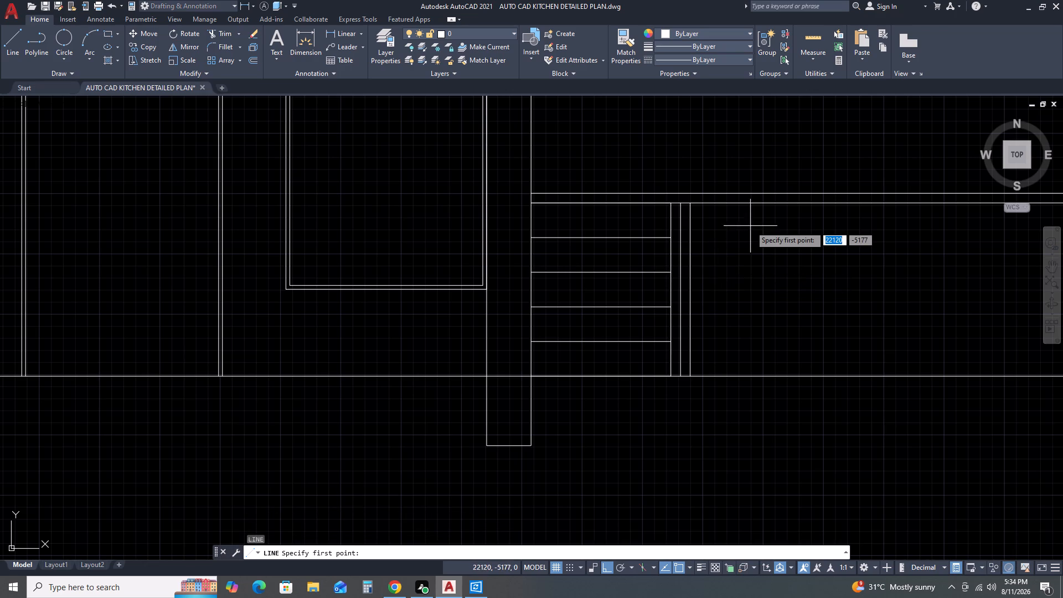
click(762, 204)
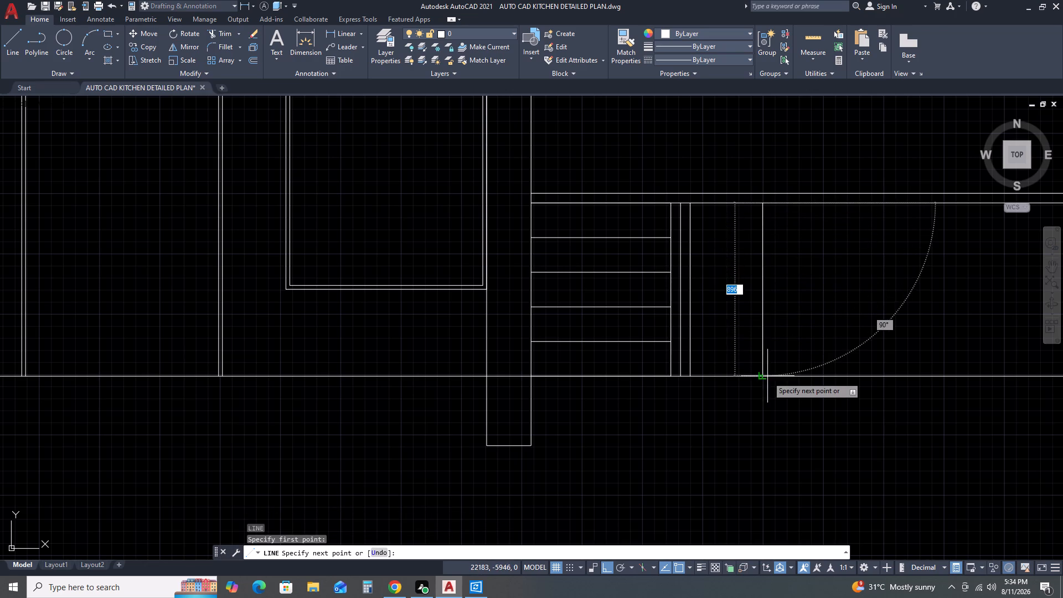
click(763, 379)
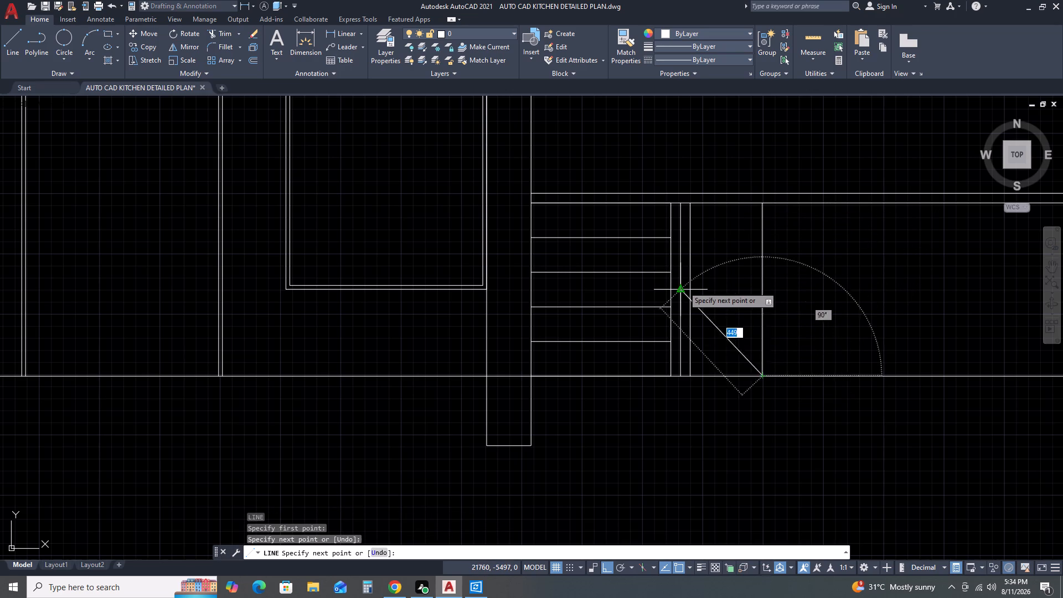
click(687, 286)
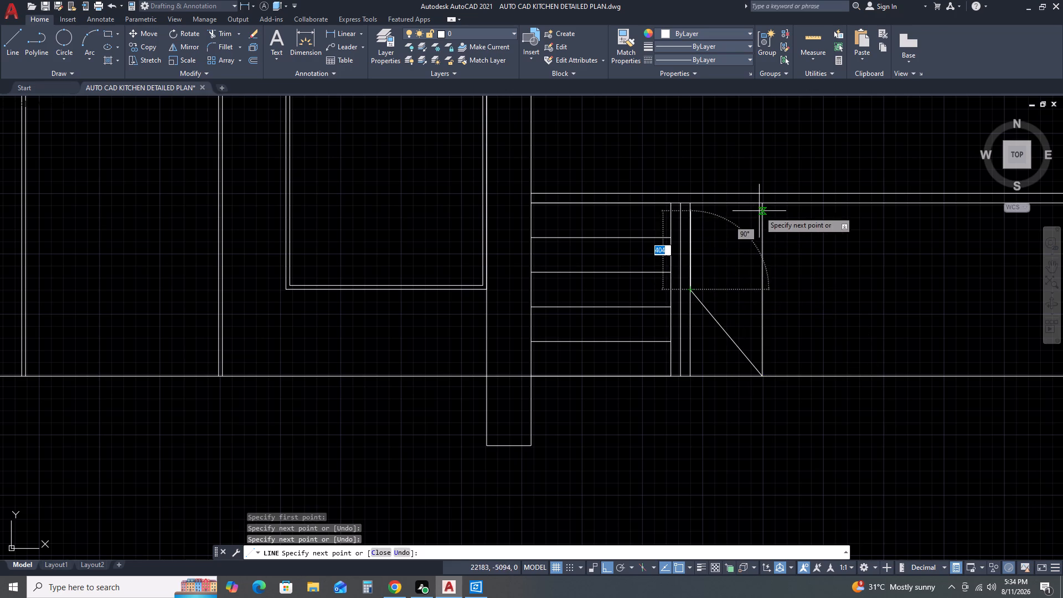
click(760, 207)
key(Escape)
Copy the door's vertical line three times along the floor toward the counter's far end, the last two about 1370 and 1774 away.
scroll(704, 271, down, 2)
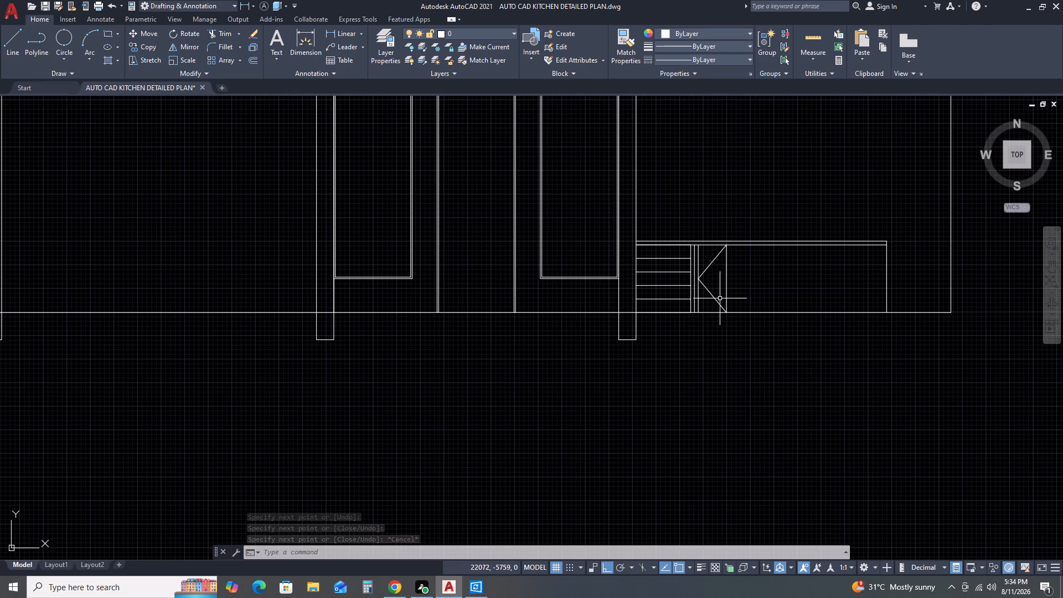
click(727, 279)
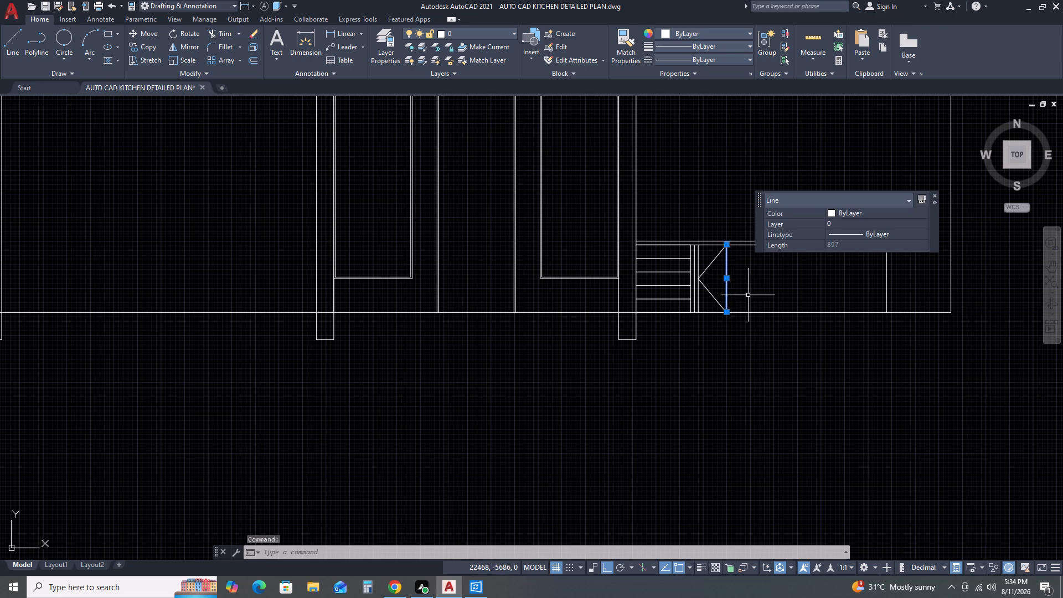
key(c)
text(O)
key(space)
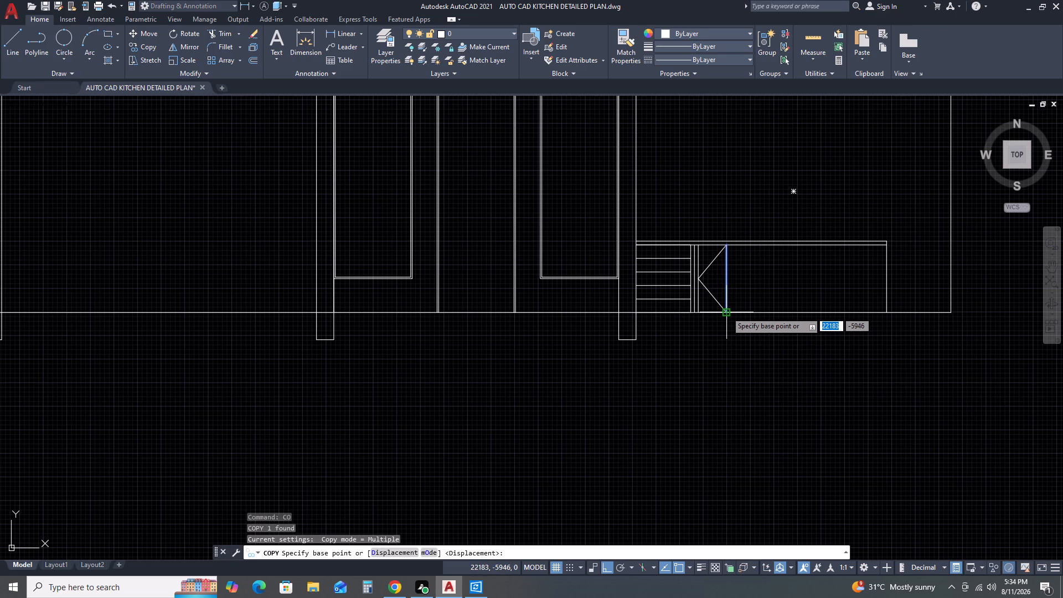
click(726, 312)
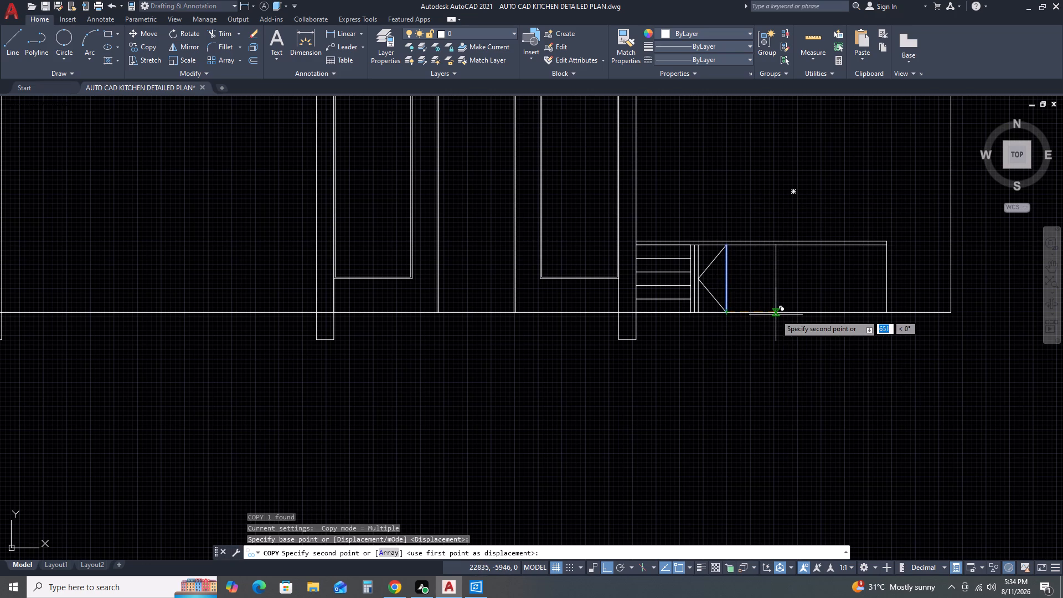
click(797, 315)
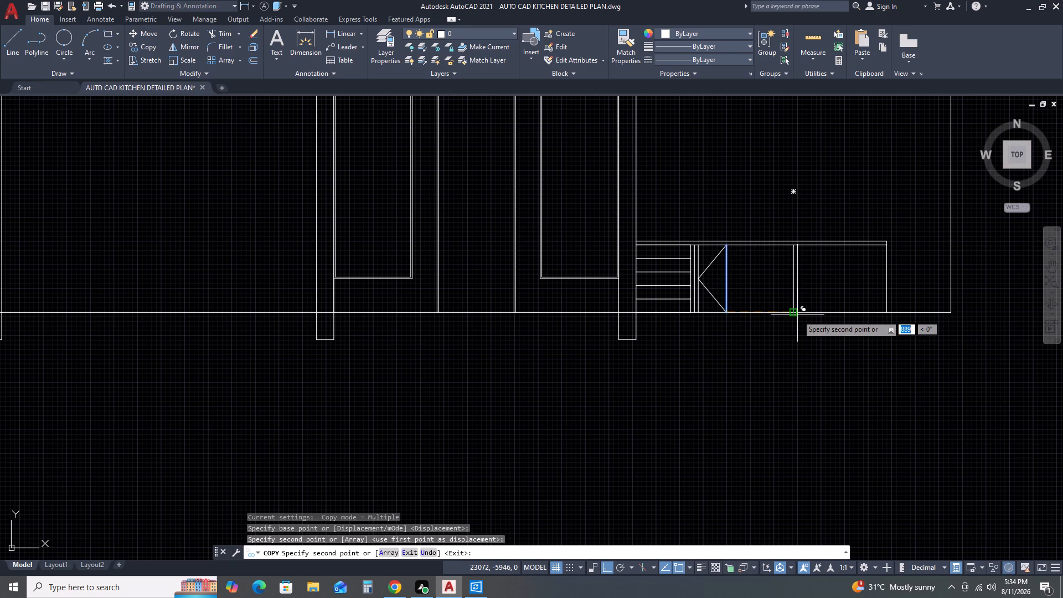
click(830, 312)
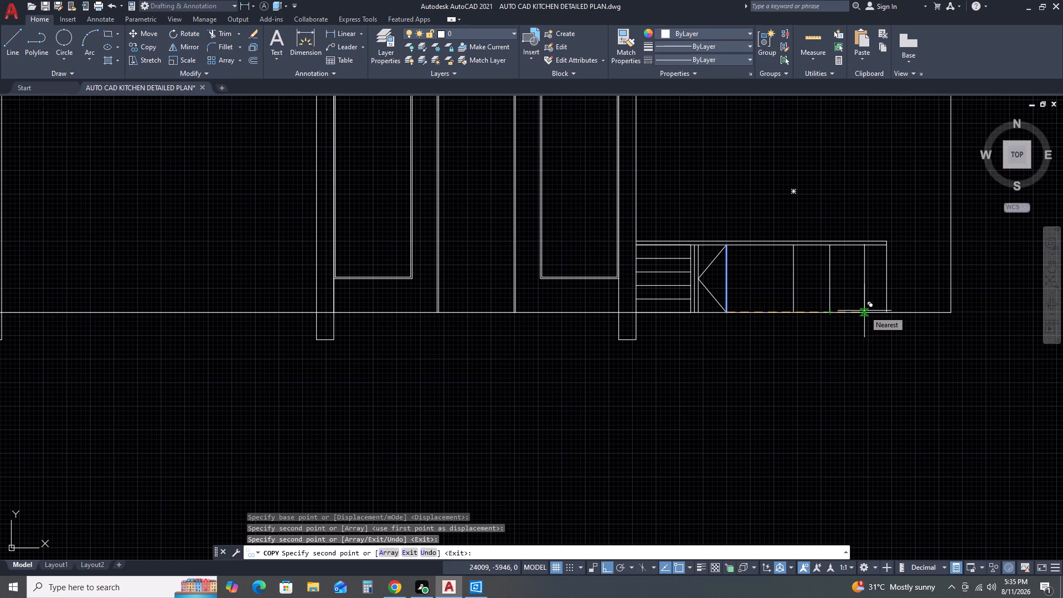
click(860, 312)
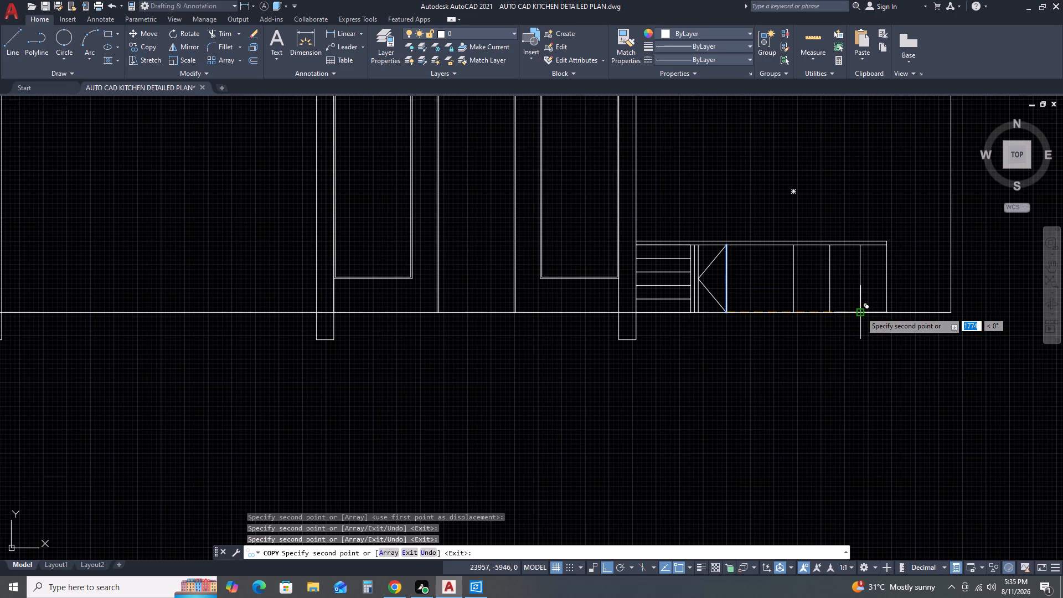
key(Escape)
Delete the remaining vertical line at the counter's far end.
click(885, 287)
middle_drag(875, 283, 737, 291)
middle_drag(726, 291, 714, 292)
key(Delete)
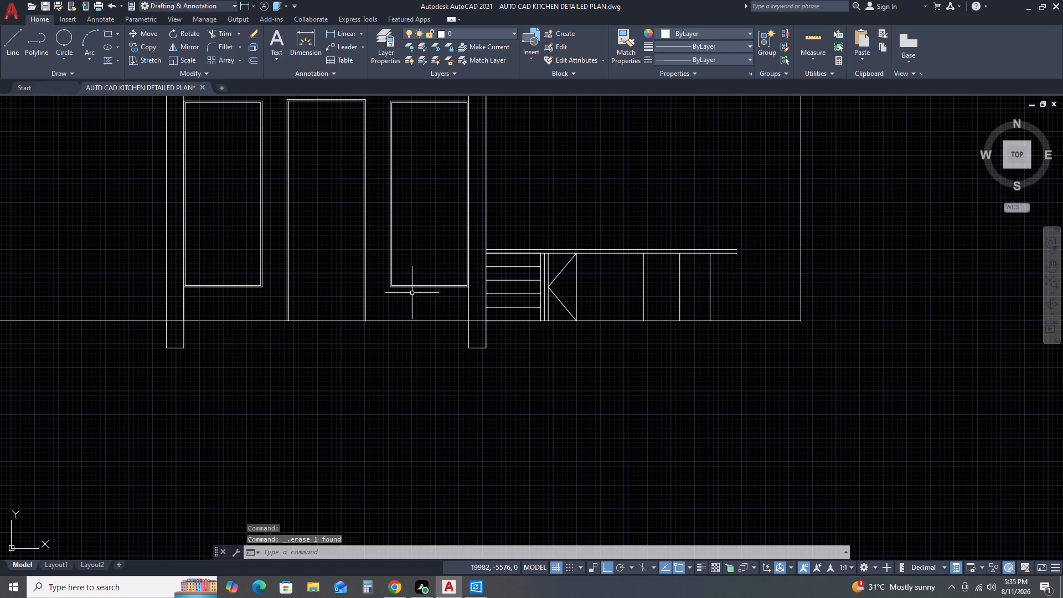
Copy the four inner drawer lines beside the column to start at the cabinet door's full-height vertical line.
scroll(487, 272, up, 2)
click(465, 234)
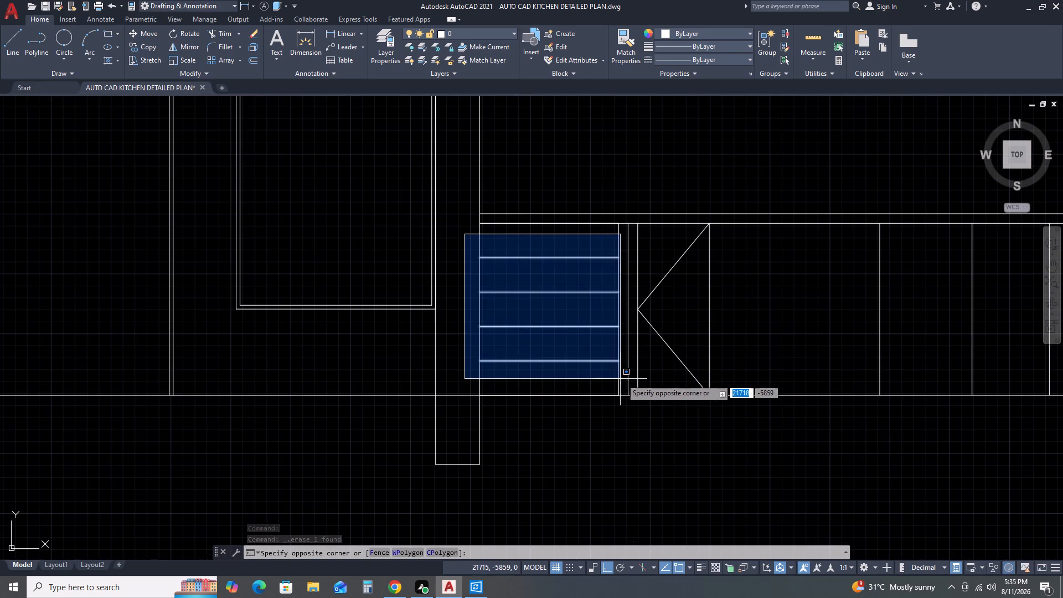
double_click(632, 380)
key(c)
key(o)
key(space)
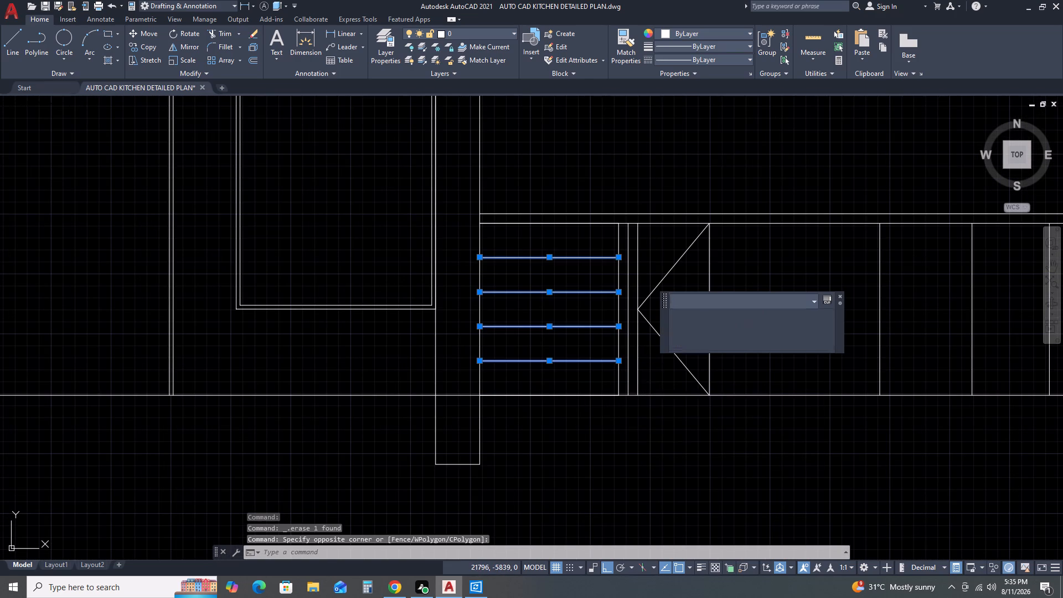
drag(480, 363, 485, 362)
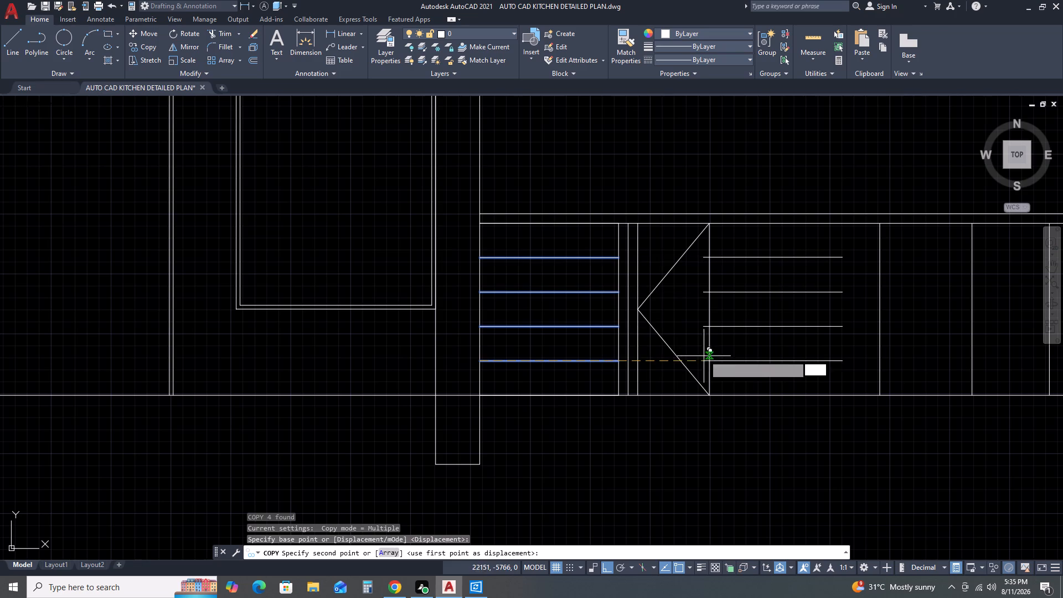
click(710, 360)
key(Escape)
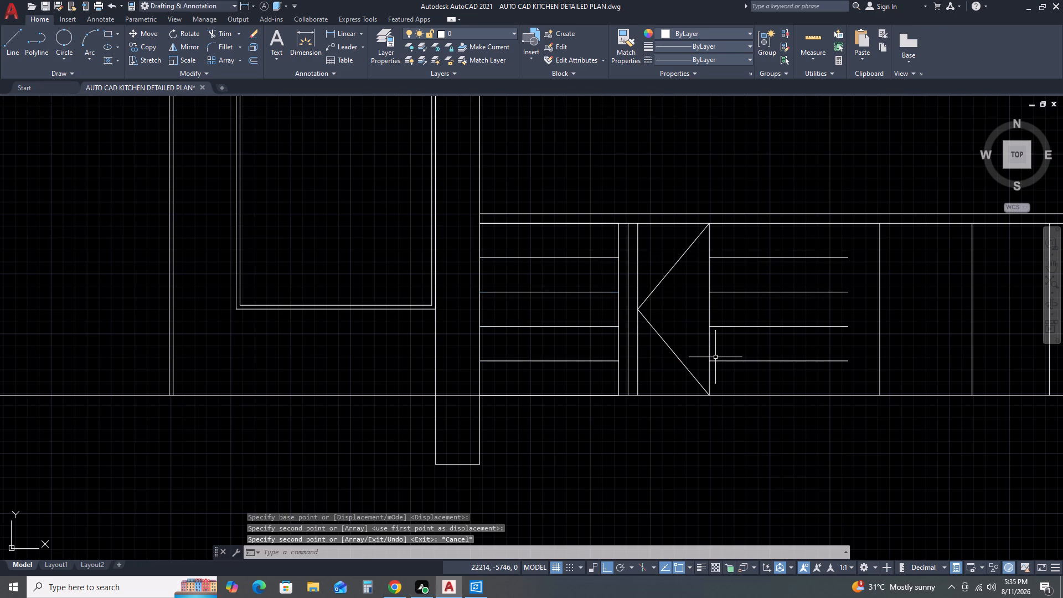
Extend the four copied drawer lines to the next vertical divider.
key(e)
text(X)
key(space)
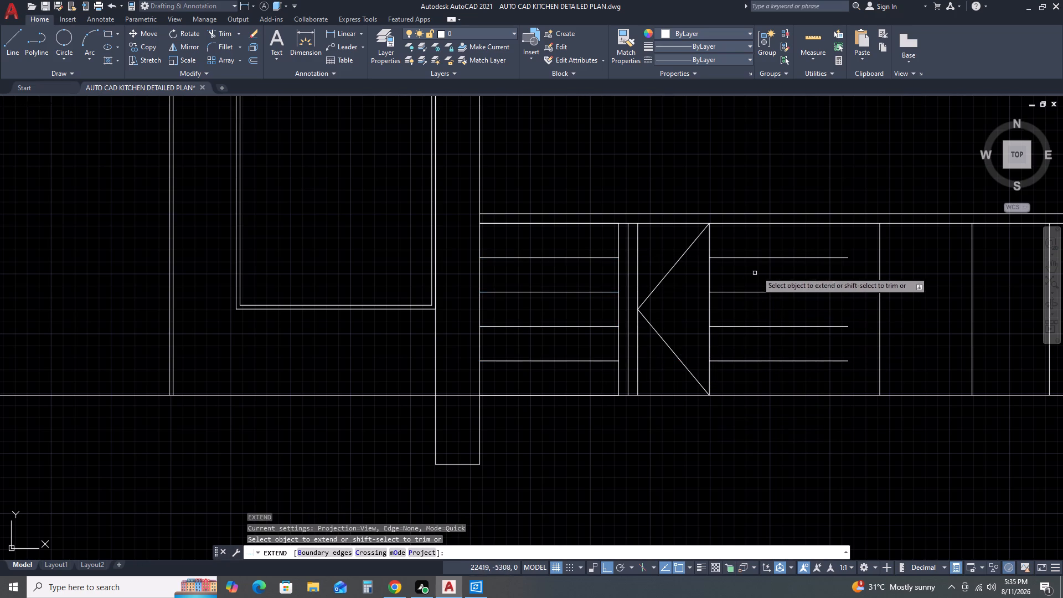
click(783, 248)
click(781, 367)
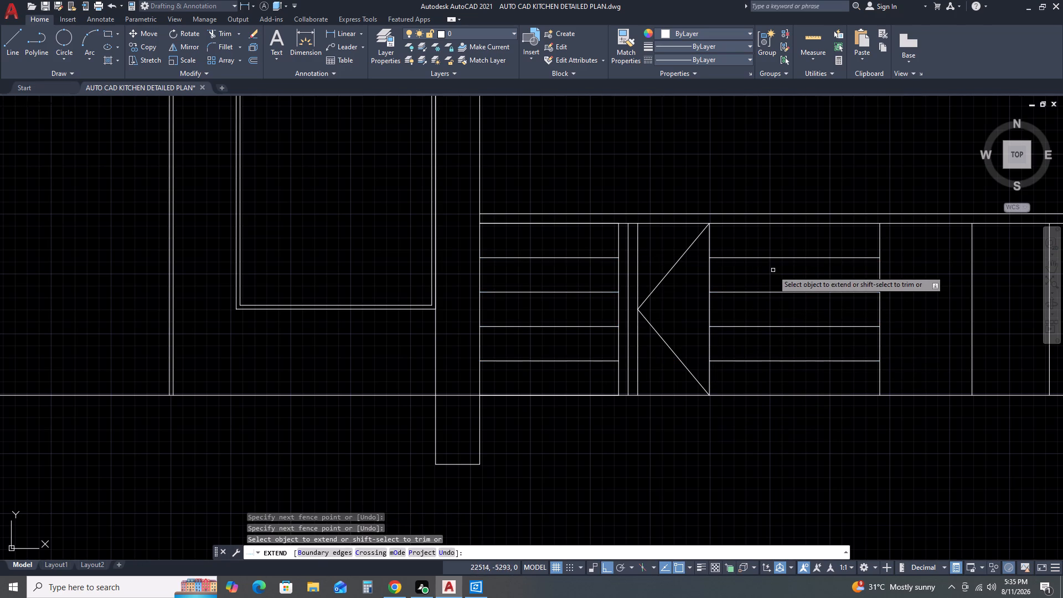
key(Escape)
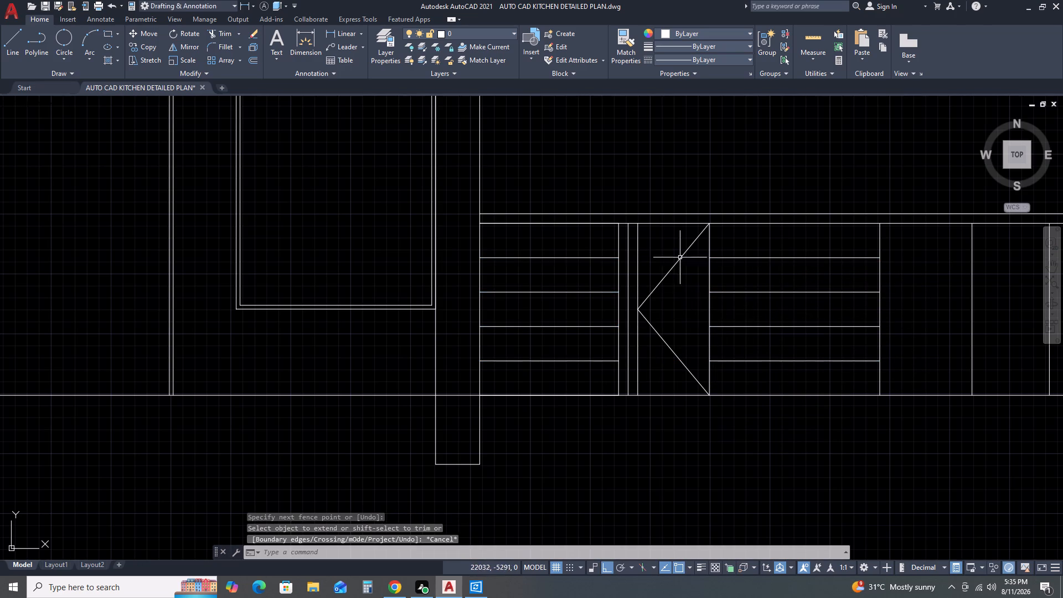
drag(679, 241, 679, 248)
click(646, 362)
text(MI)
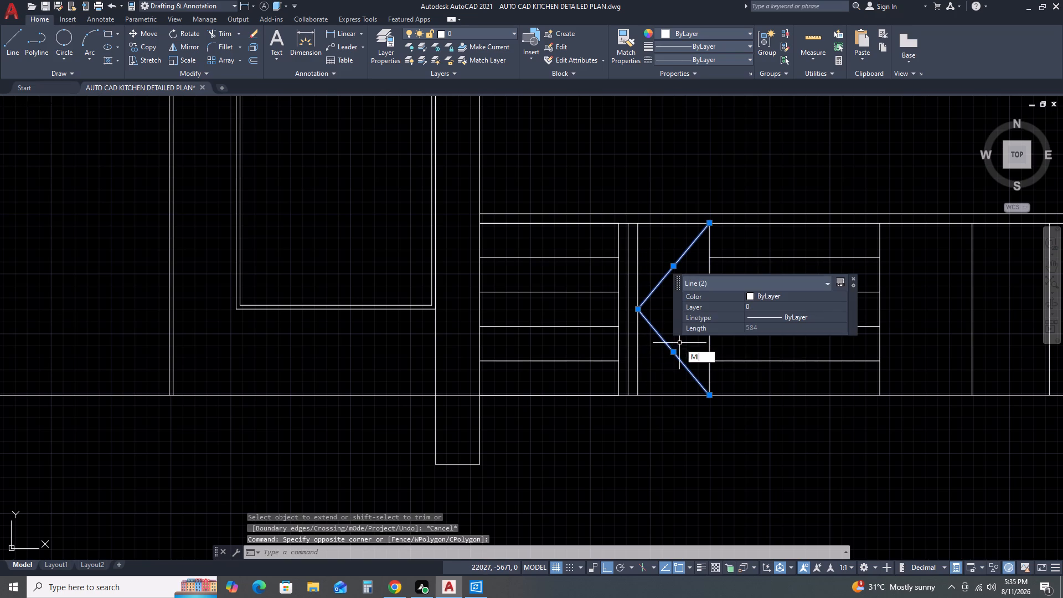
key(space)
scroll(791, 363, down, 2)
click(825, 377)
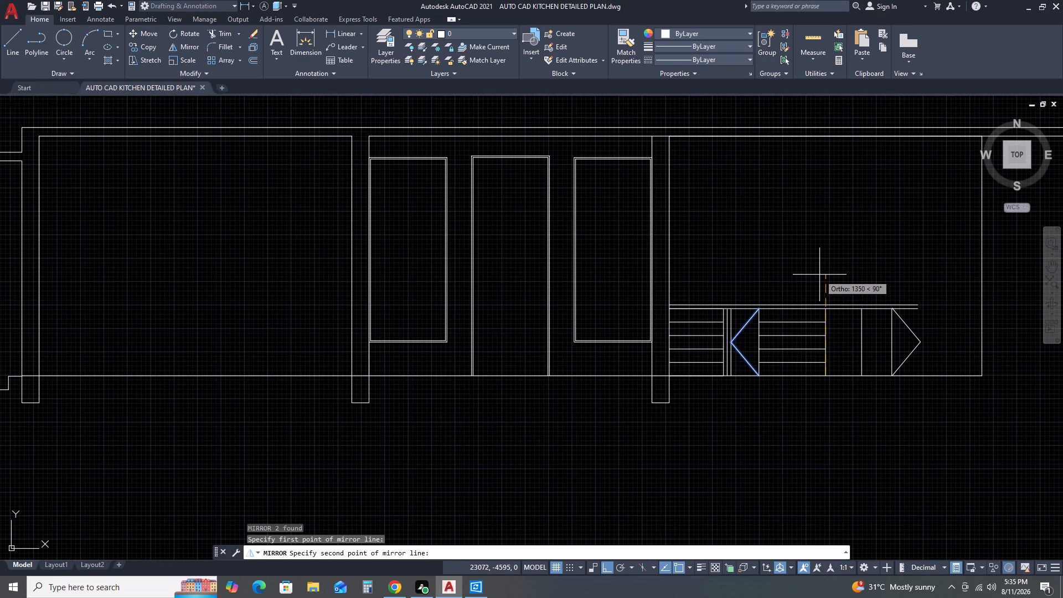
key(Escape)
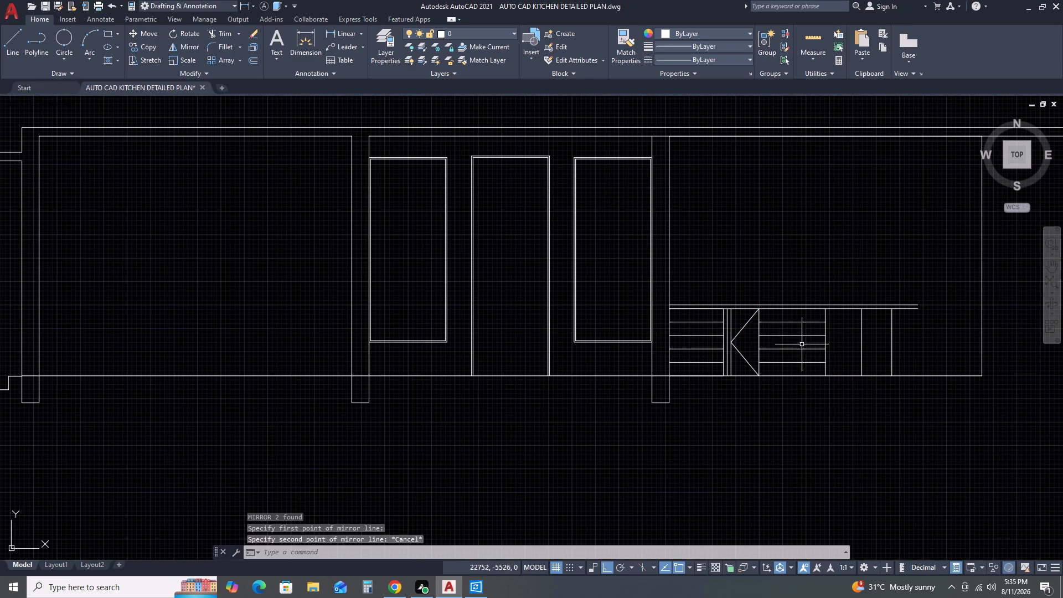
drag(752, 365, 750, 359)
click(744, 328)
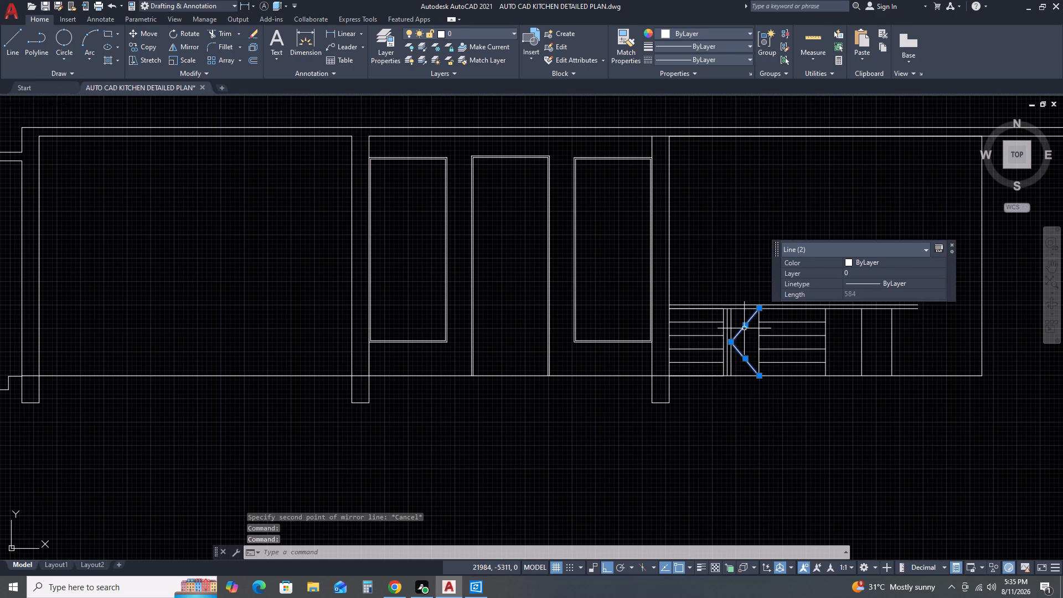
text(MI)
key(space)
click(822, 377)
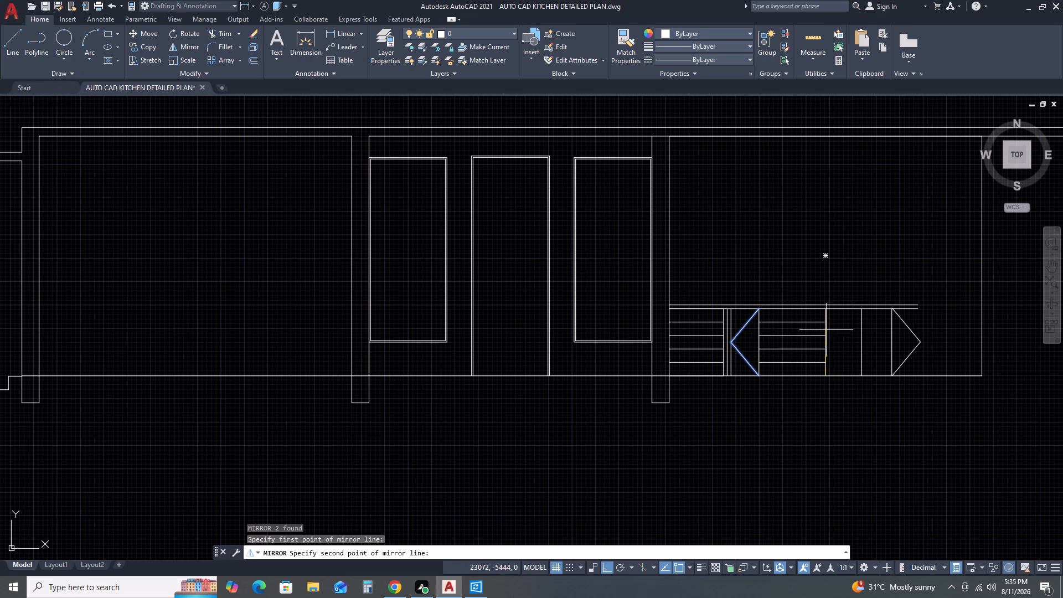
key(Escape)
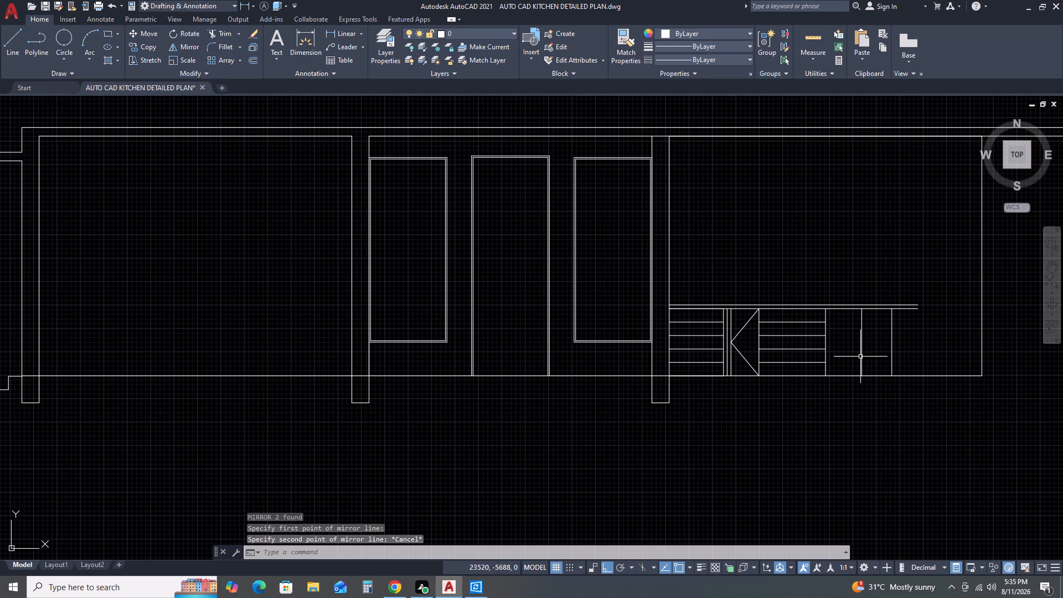
Draw diagonal pairs in the two empty cabinet bays, from their outer verticals' ends to the midpoint of the shared vertical.
text(L)
key(space)
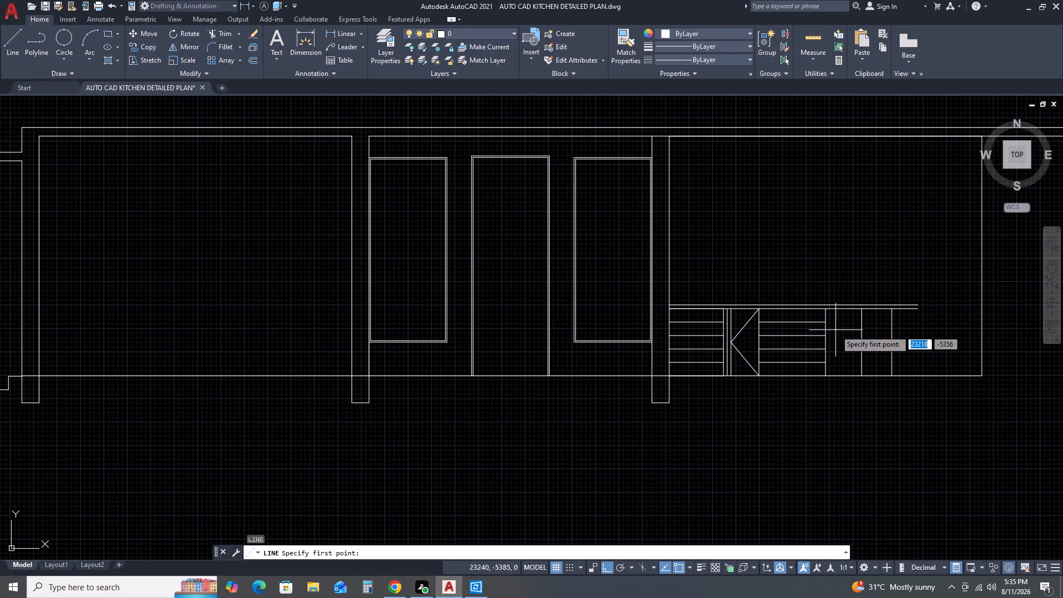
click(829, 311)
click(860, 342)
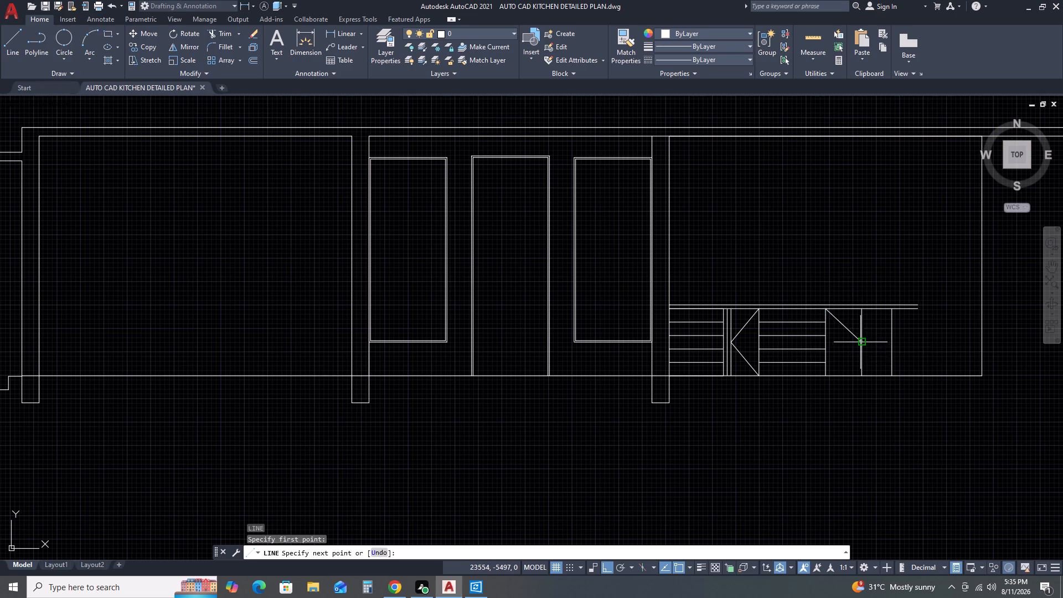
click(827, 374)
key(Escape)
key(space)
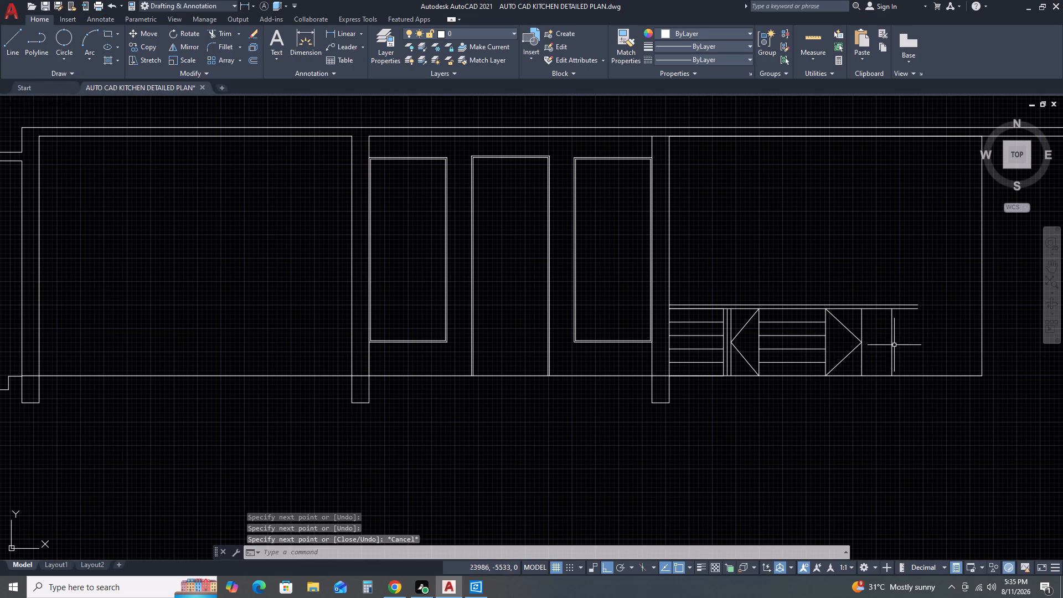
click(890, 308)
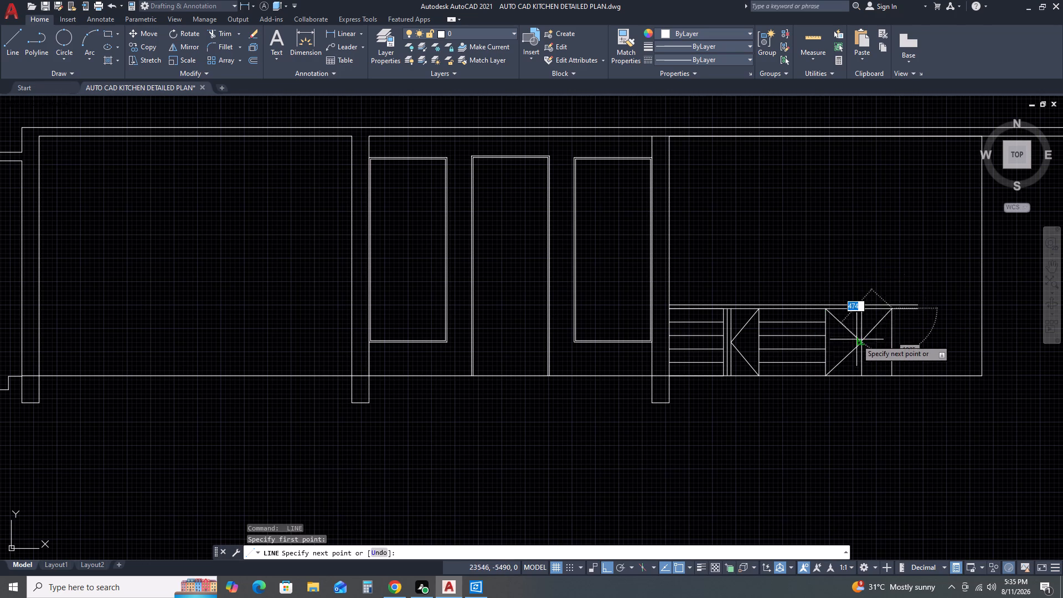
click(856, 343)
click(889, 375)
key(Escape)
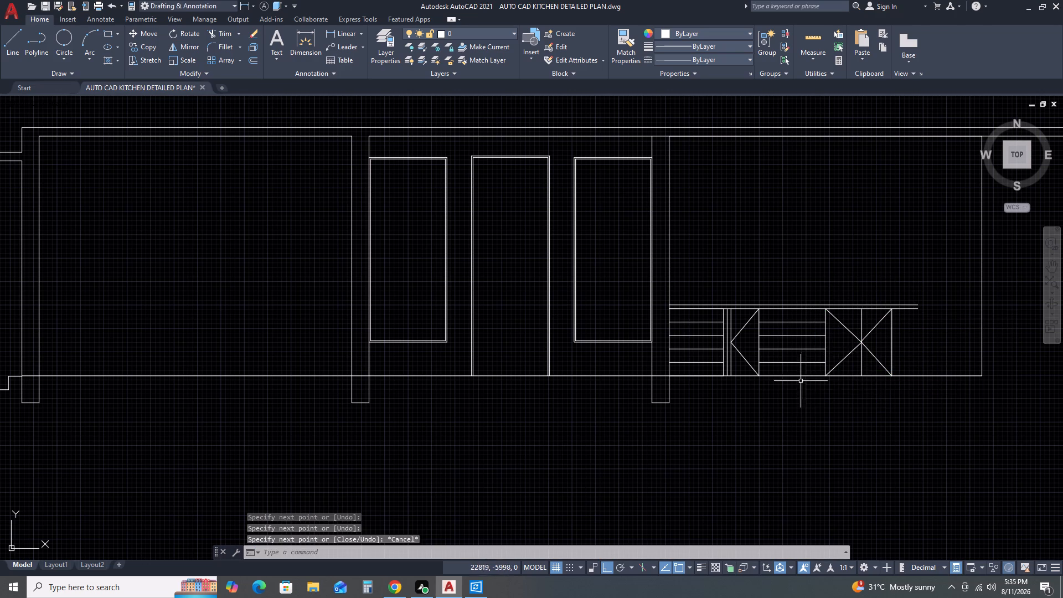
Copy the full drawer stack beside the column, with its vertical edge, to the base of the last door's outer vertical.
scroll(785, 383, down, 1)
middle_drag(866, 374, 740, 328)
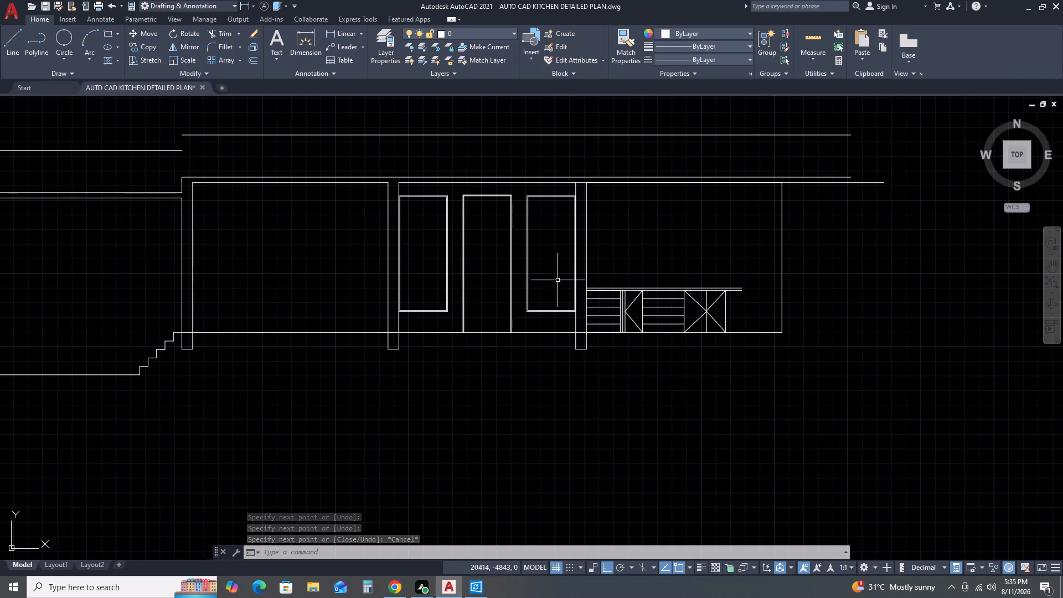
scroll(575, 321, up, 2)
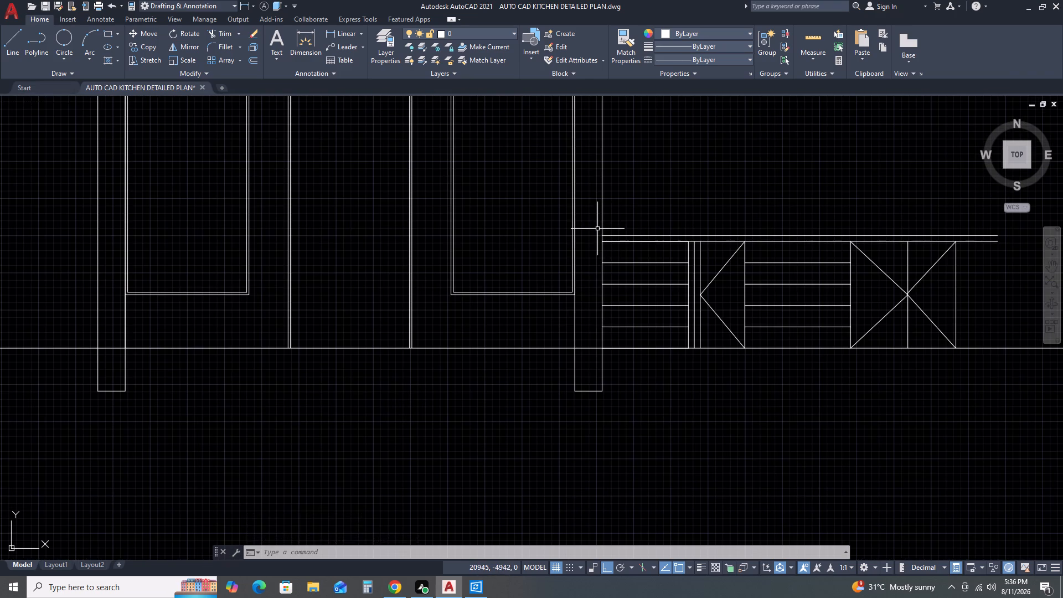
click(596, 233)
click(692, 370)
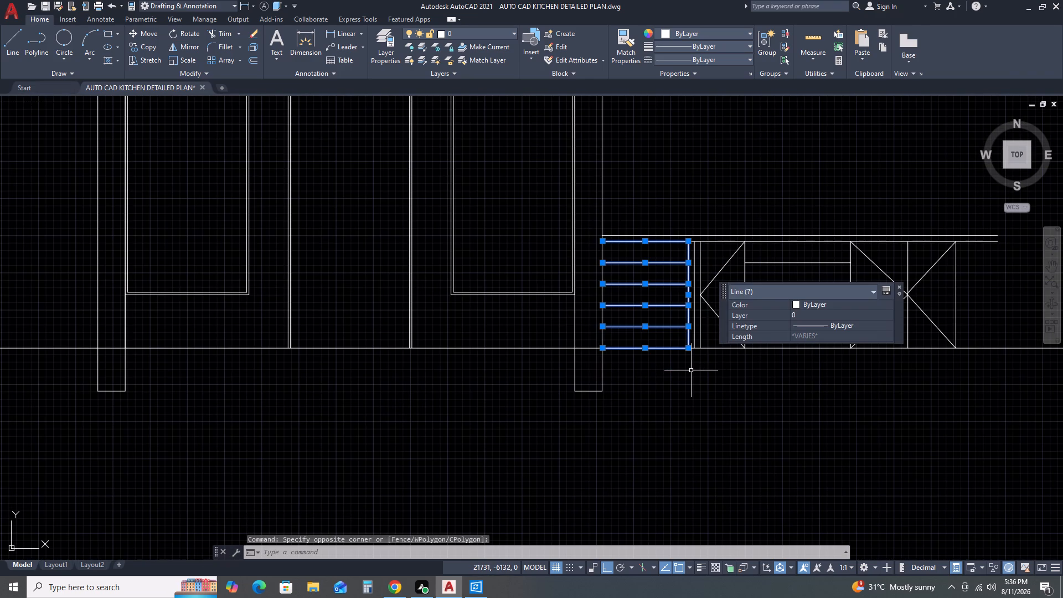
text(CO)
key(space)
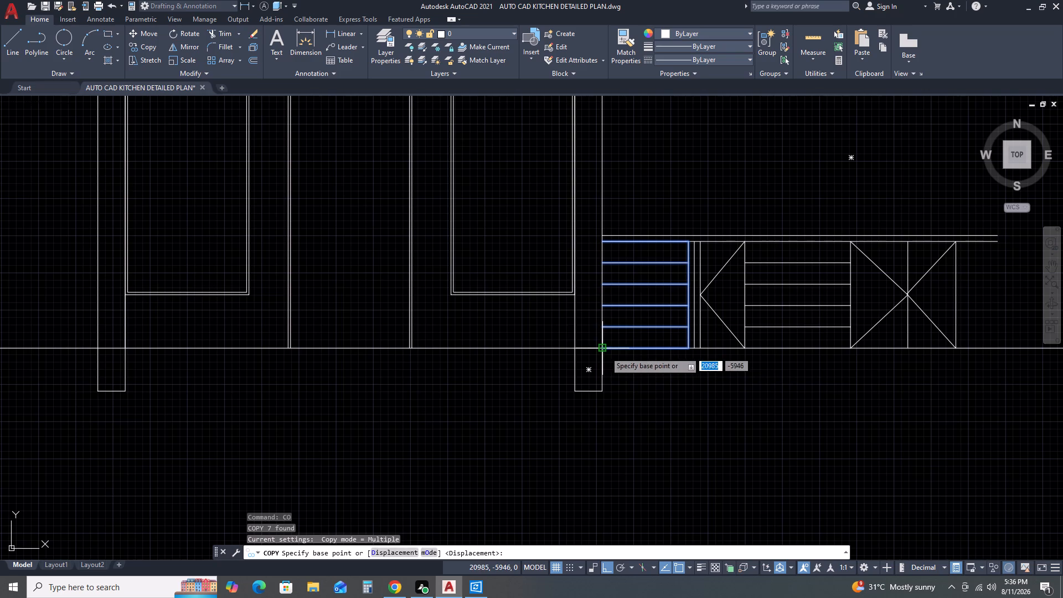
drag(605, 352, 612, 349)
scroll(871, 343, down, 1)
middle_drag(910, 342, 684, 364)
scroll(706, 363, up, 2)
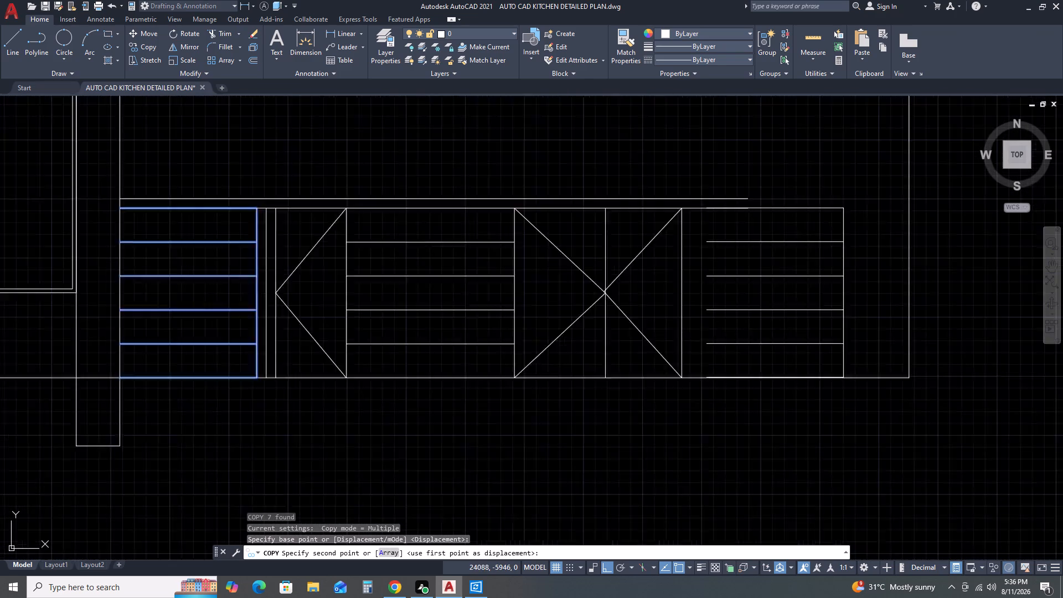
scroll(706, 363, up, 1)
click(665, 385)
key(Escape)
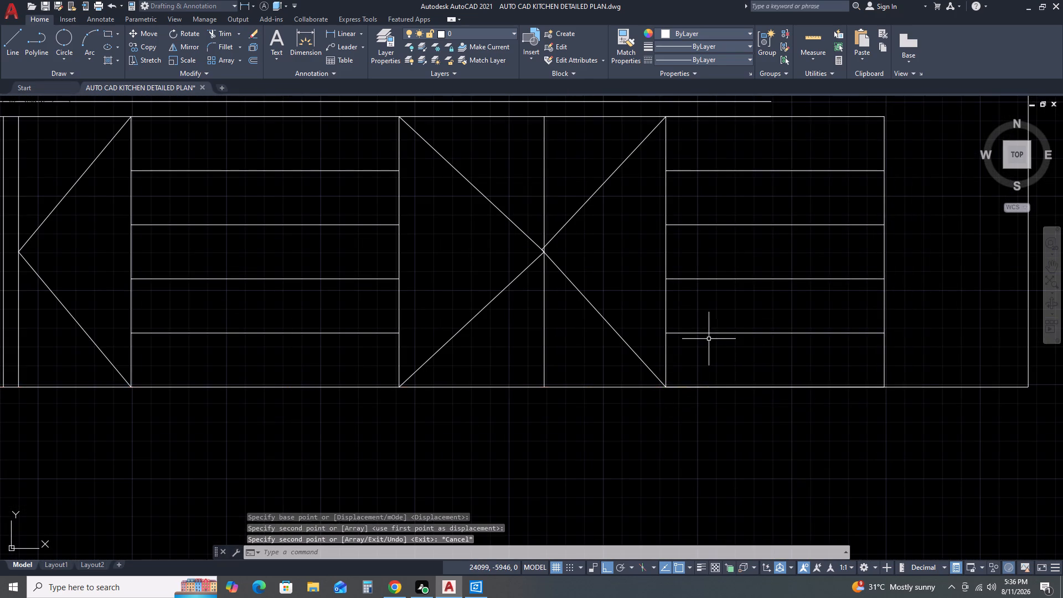
Stretch the upper counter line about 367 toward the new drawer stack's far edge and fillet it with that vertical into a corner.
scroll(709, 339, down, 2)
middle_drag(736, 292, 745, 294)
middle_click(760, 297)
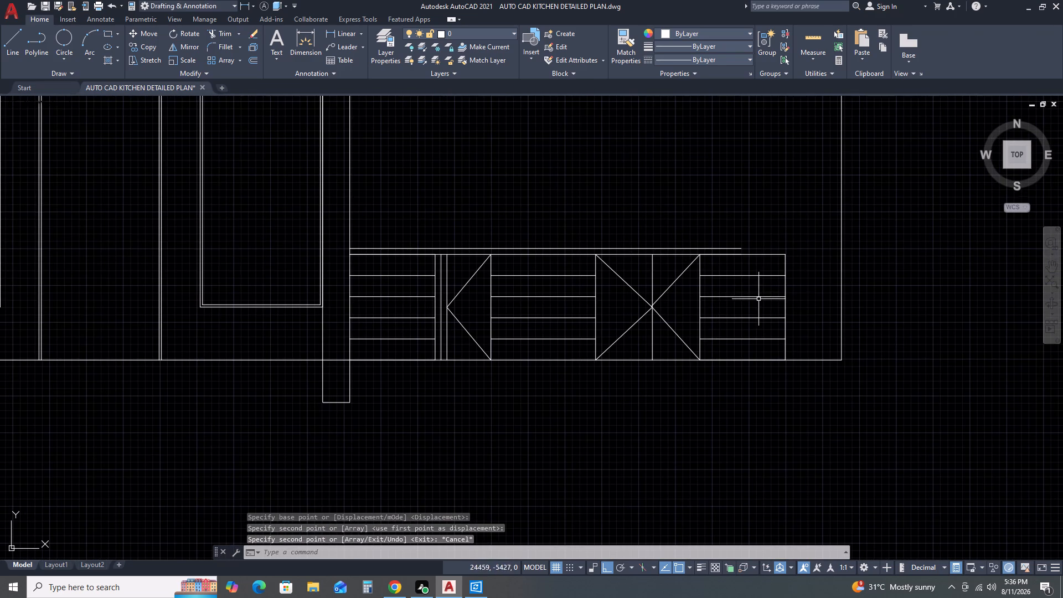
scroll(691, 242, up, 2)
click(748, 260)
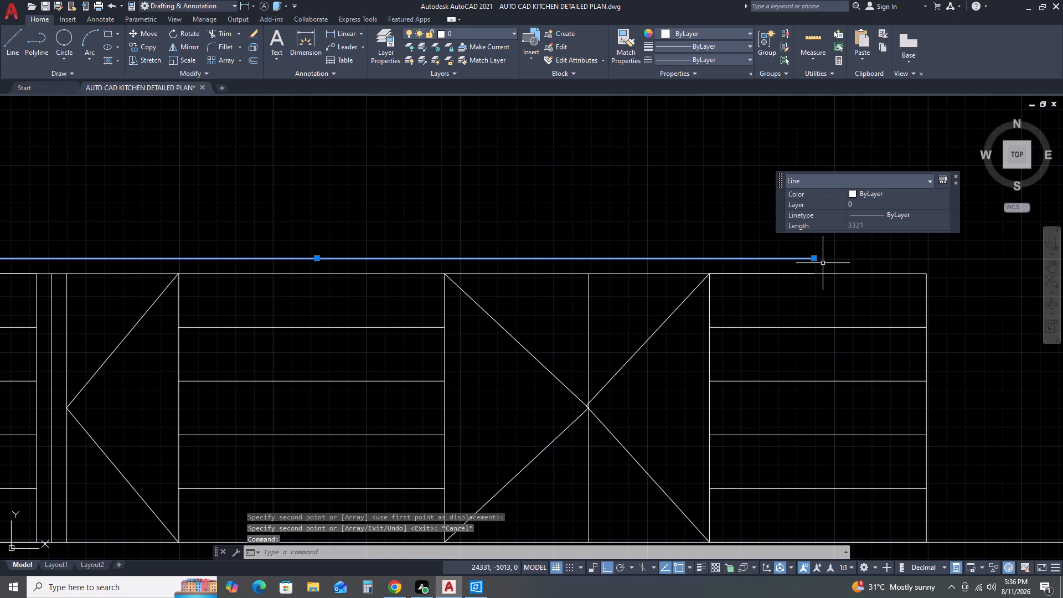
click(816, 259)
click(924, 257)
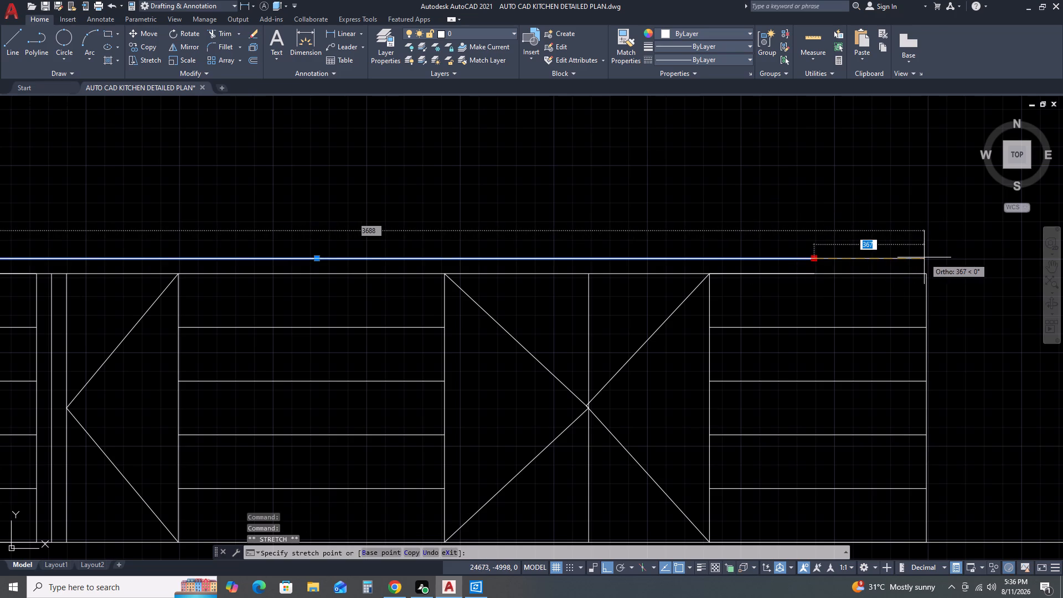
text(F)
key(space)
click(925, 287)
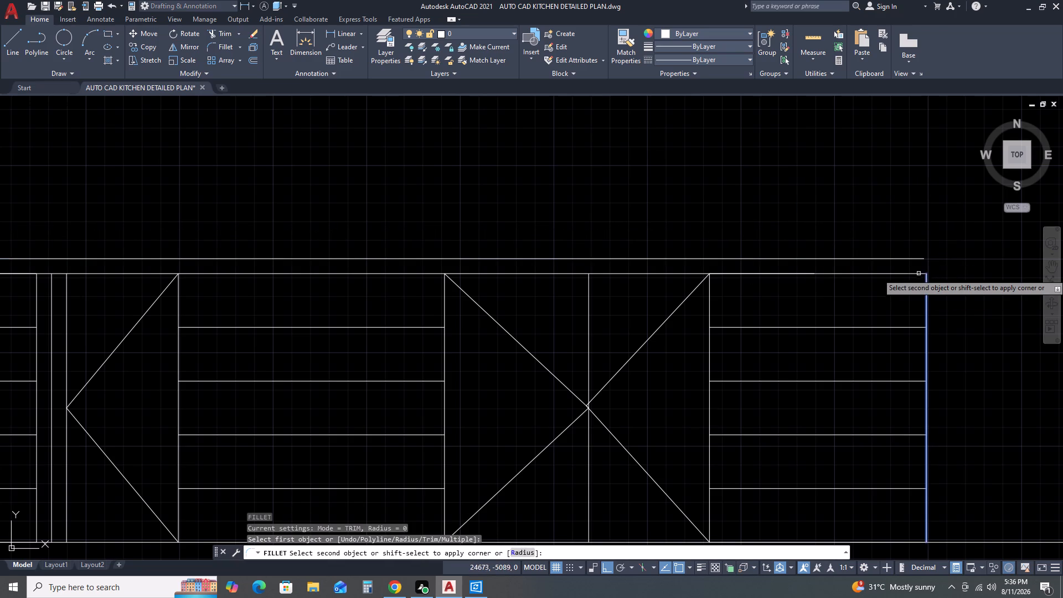
click(910, 257)
key(Escape)
Delete the 724-long top line of the copied end drawer stack.
scroll(790, 283, down, 2)
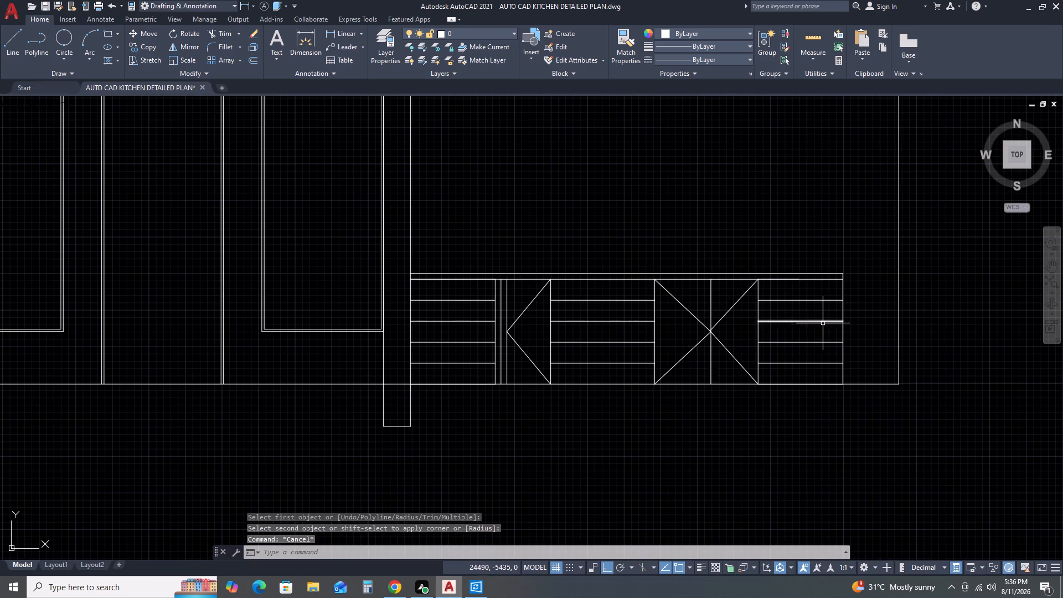
scroll(839, 287, up, 2)
click(801, 269)
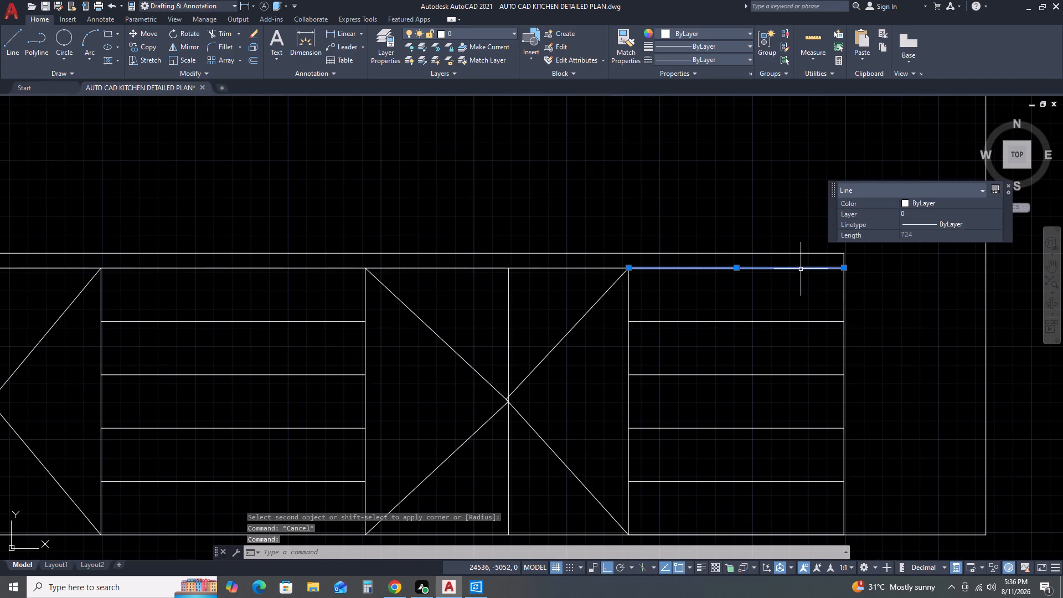
key(Delete)
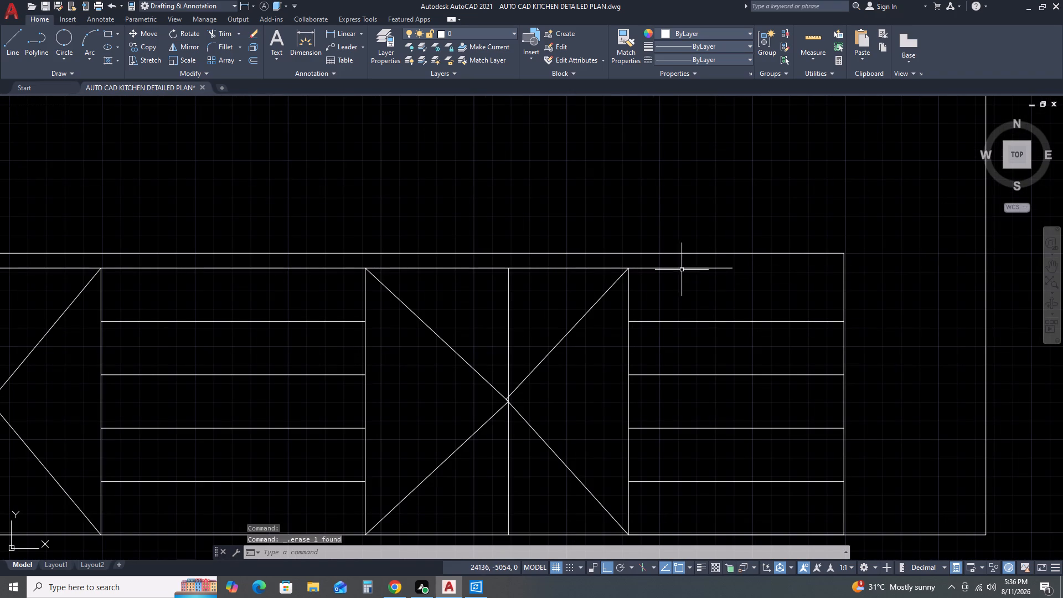
Extend the lower counter line to the end drawer stack's outer vertical.
key(e)
text(X)
key(space)
click(686, 267)
key(Escape)
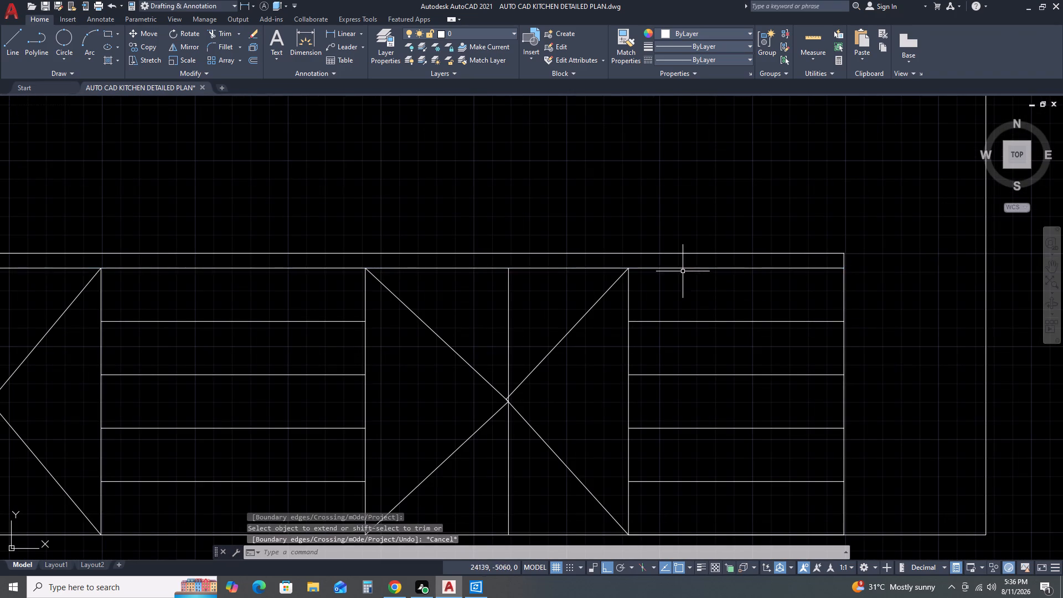
Offset the lower counter line upward by 20.
click(685, 268)
text(O)
key(space)
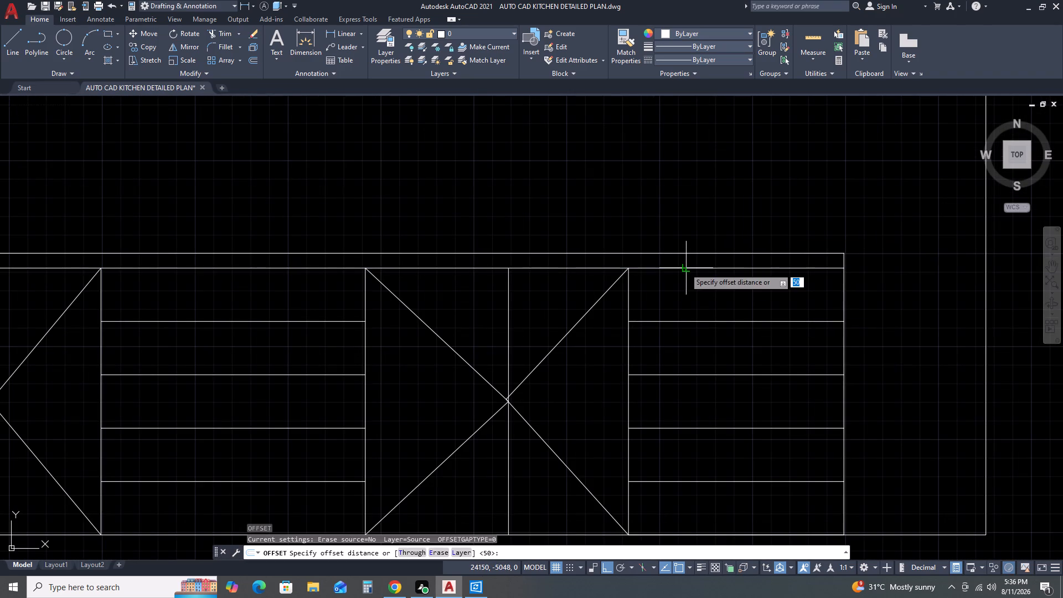
text(20)
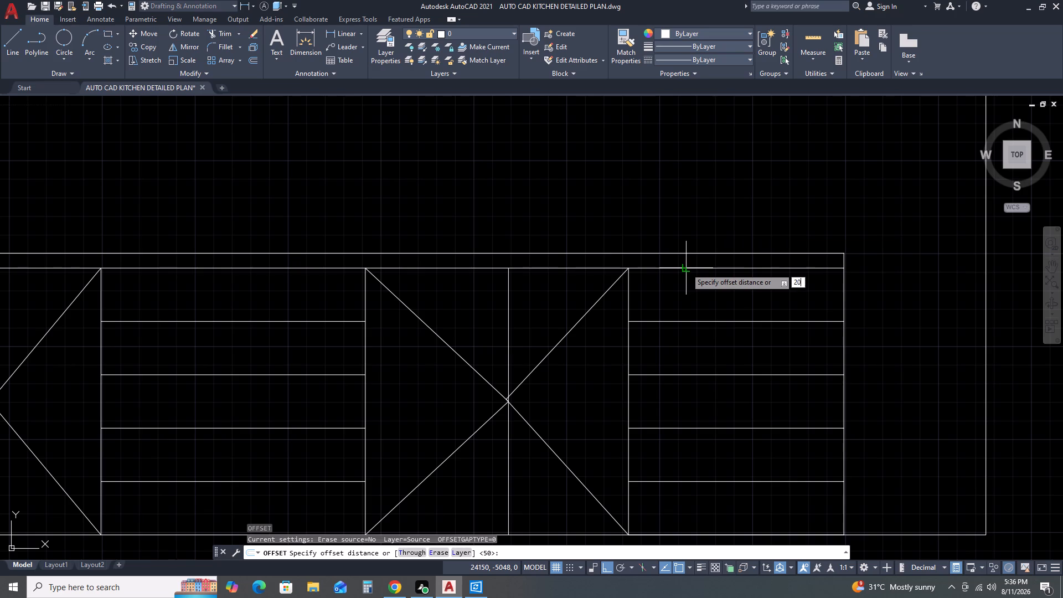
key(space)
click(694, 261)
key(Escape)
scroll(713, 277, down, 2)
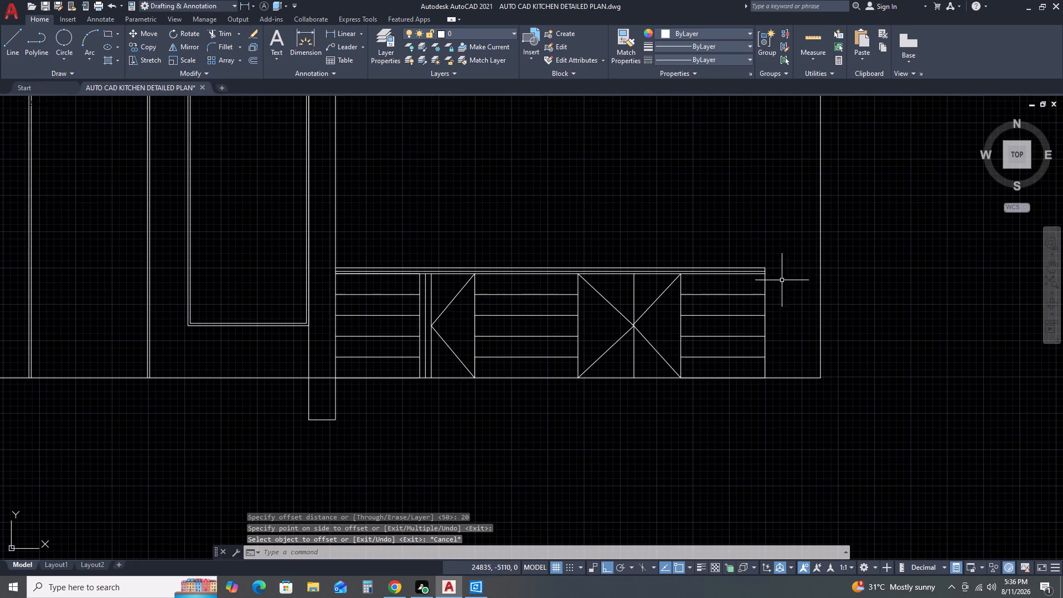
Extend the two lower counter lines past the end drawer stack to the room's outer wall line.
scroll(745, 275, up, 2)
text(EX)
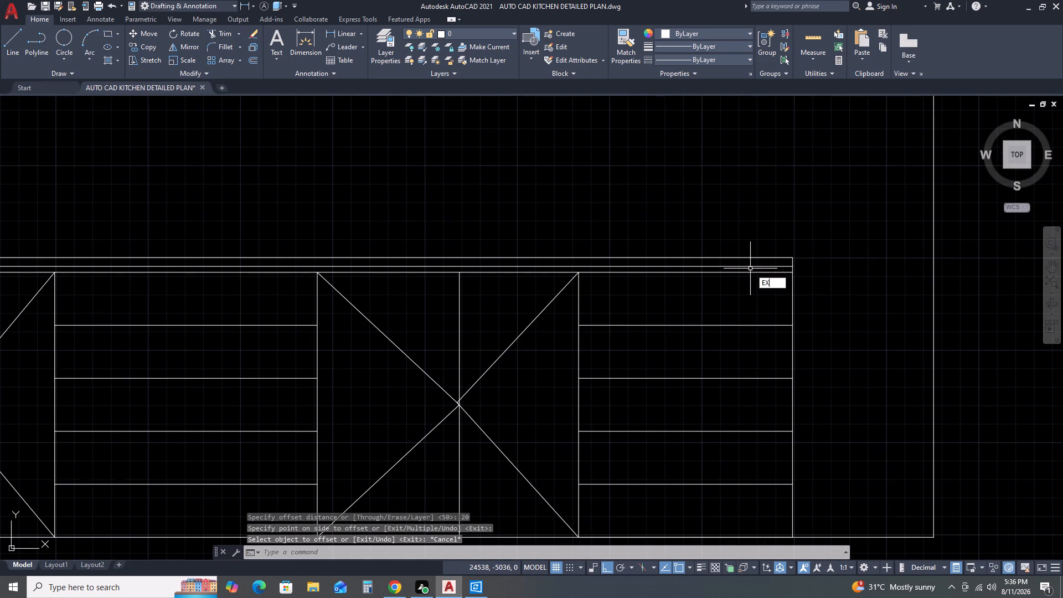
key(space)
click(754, 265)
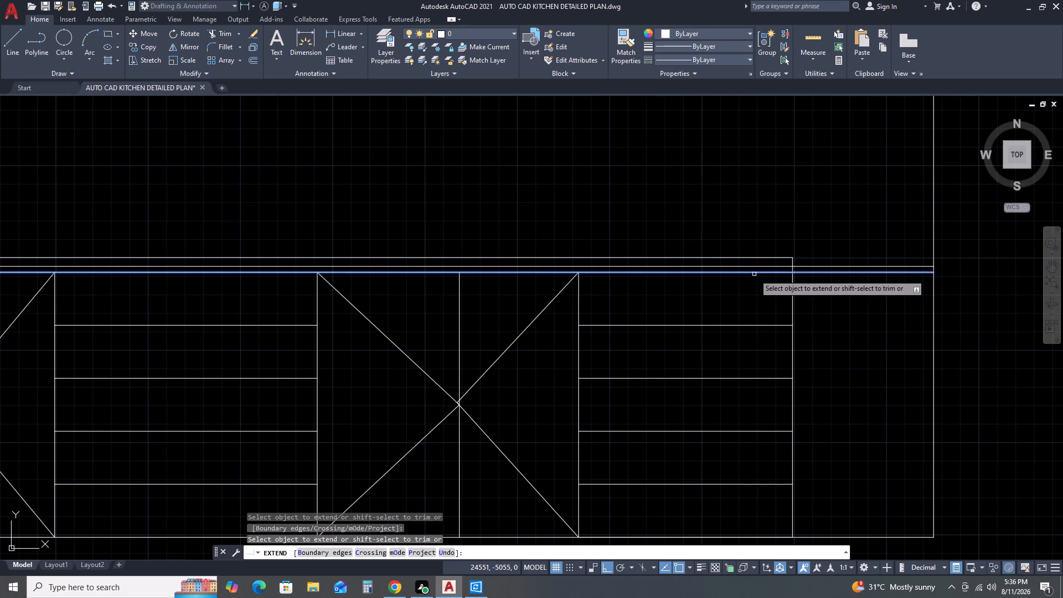
click(754, 274)
click(763, 270)
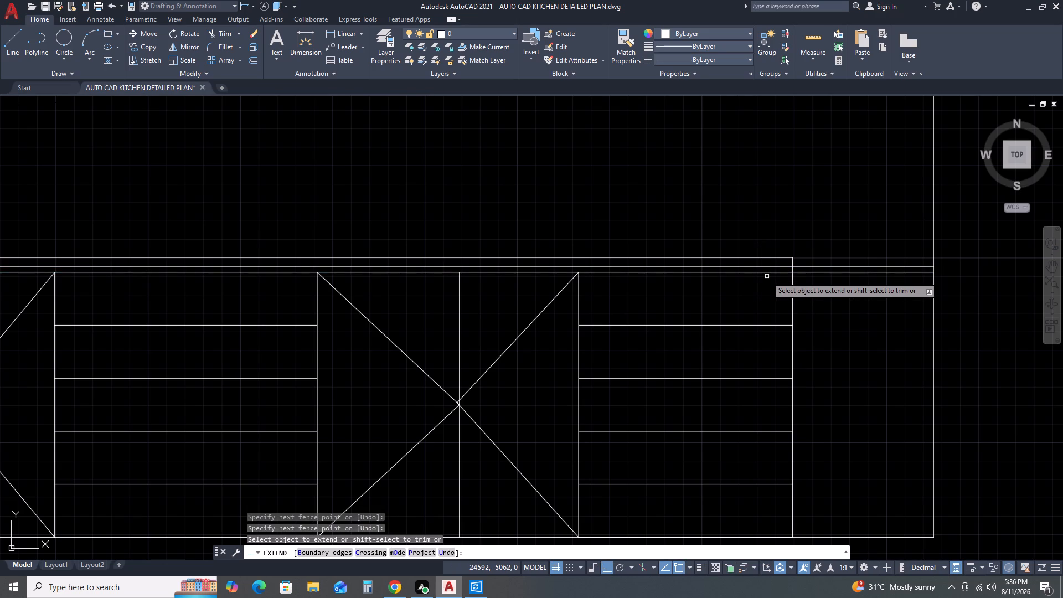
key(Escape)
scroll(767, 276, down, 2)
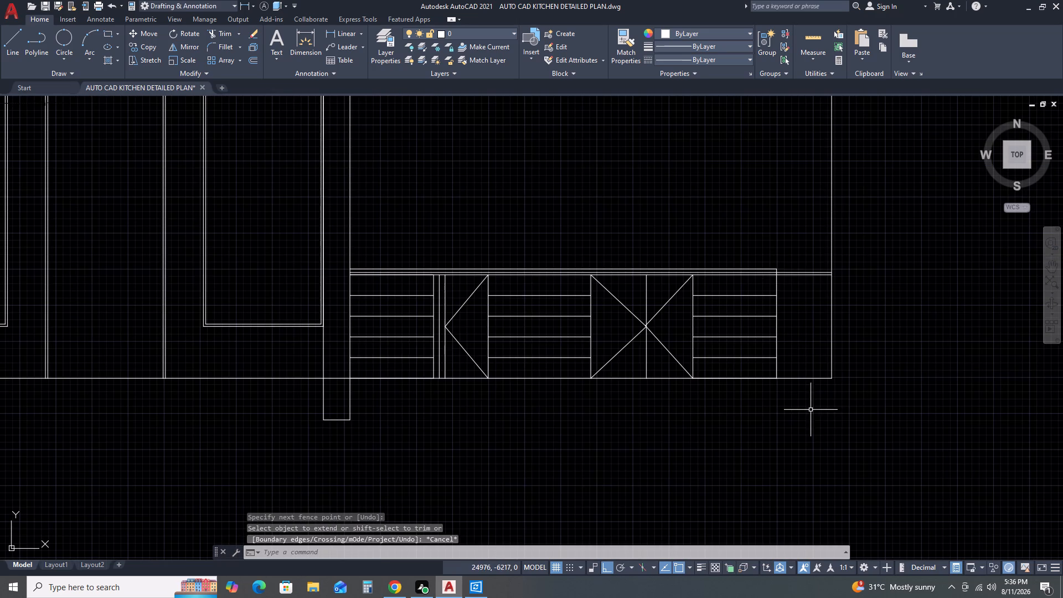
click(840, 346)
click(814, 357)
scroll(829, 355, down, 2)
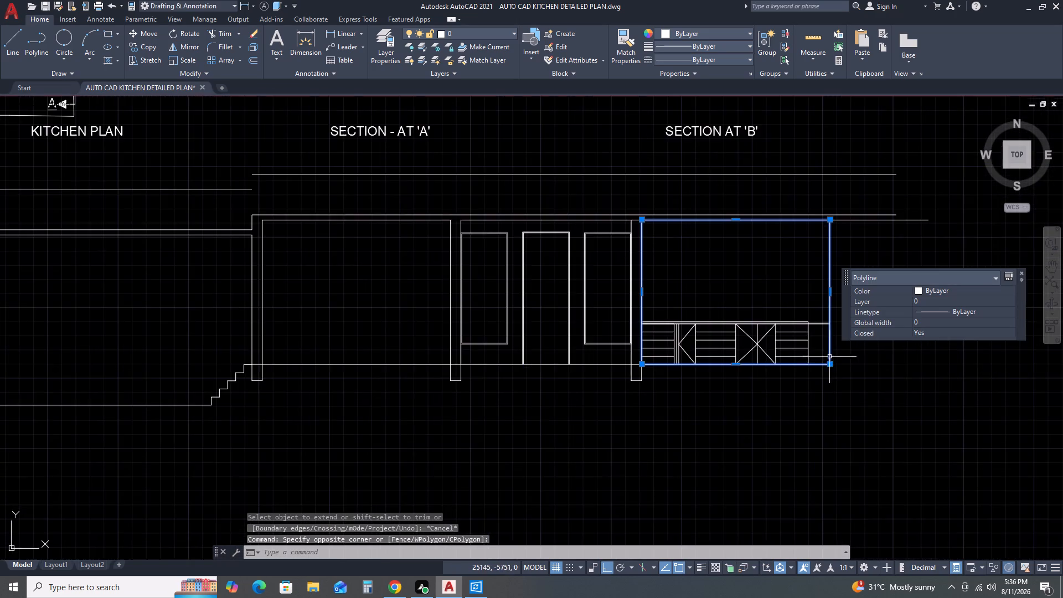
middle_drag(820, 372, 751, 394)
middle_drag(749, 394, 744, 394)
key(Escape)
Draw a 3200-long vertical line over the counter room's outer side, from its ceiling corner to its floor corner.
text(L)
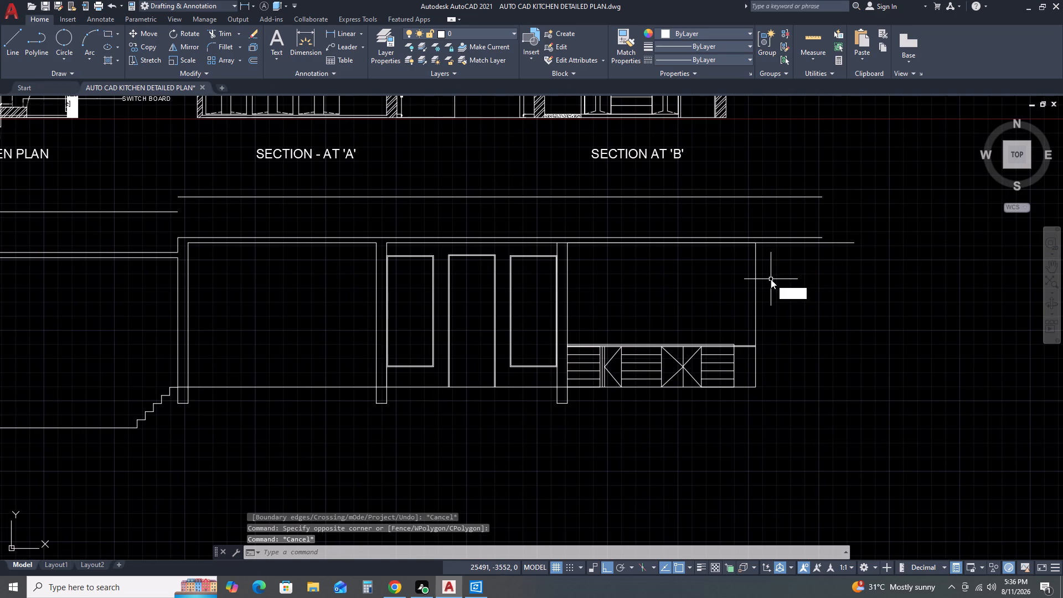
key(space)
click(756, 244)
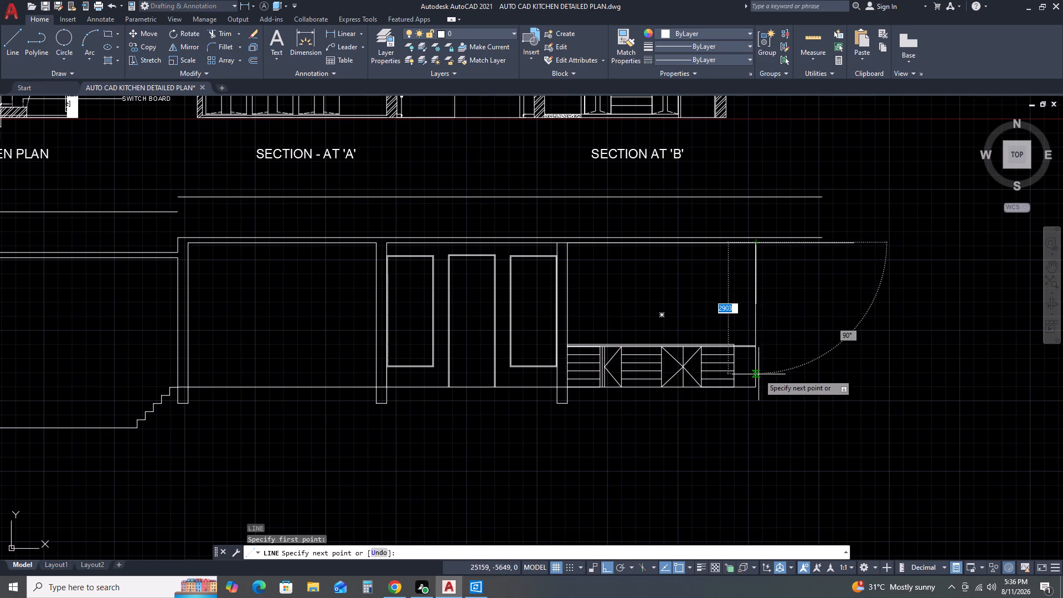
click(756, 386)
key(Escape)
Offset the vertical line on the counter room's outer side by 230 away from the room.
click(758, 317)
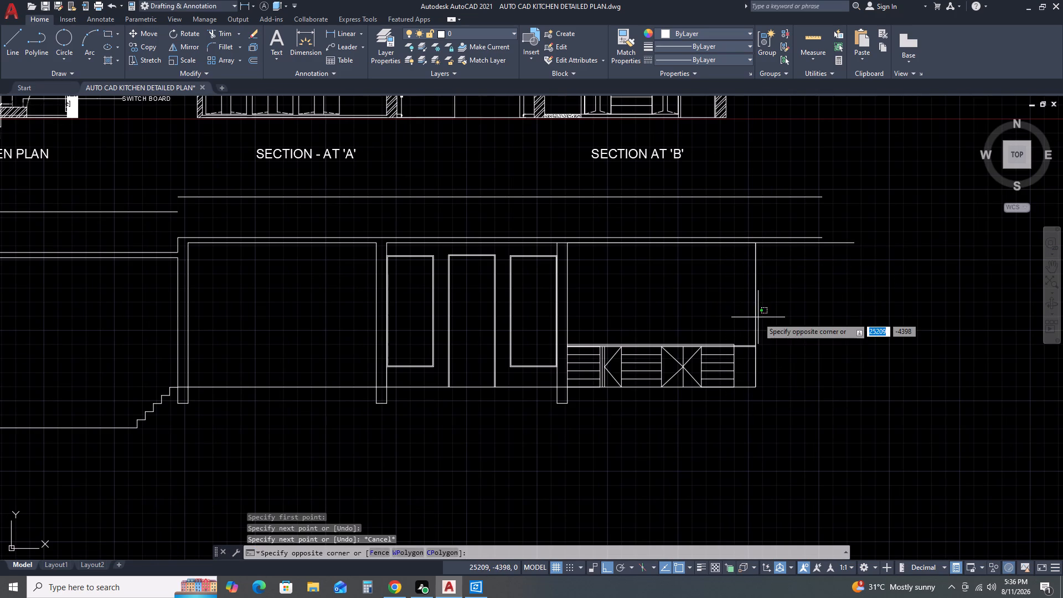
key(Escape)
click(756, 315)
text(O)
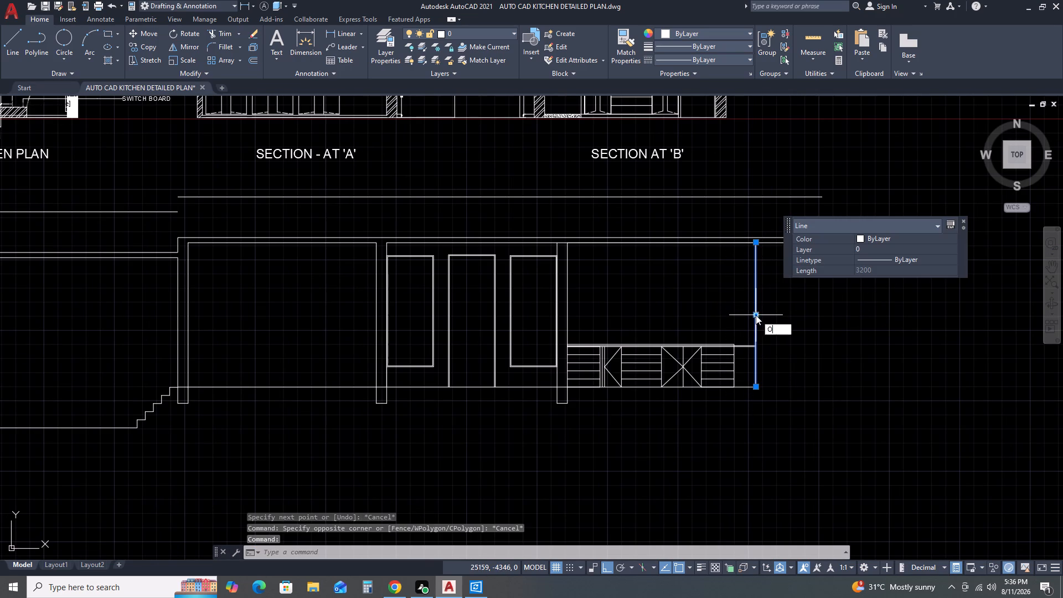
key(space)
text(230)
key(space)
click(757, 316)
click(780, 331)
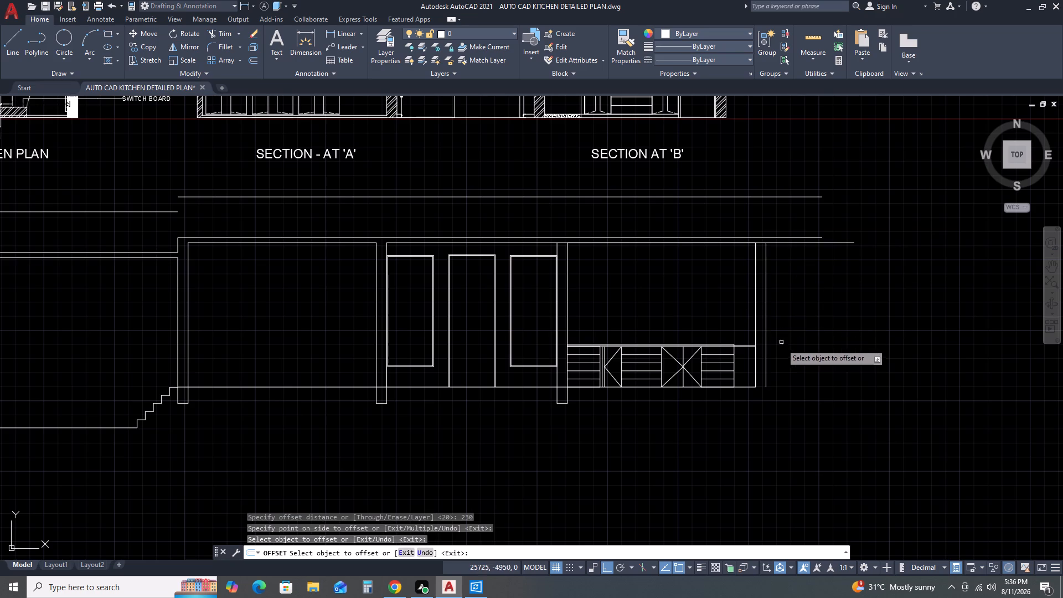
key(Escape)
Delete the 3200-long source line overlying the counter room's outer side.
click(756, 324)
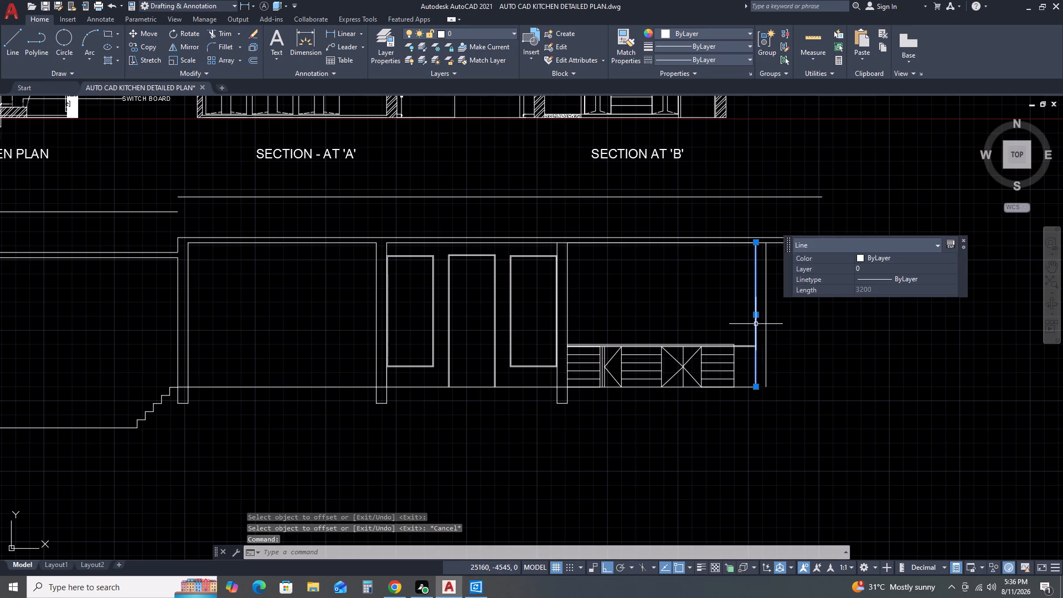
key(Delete)
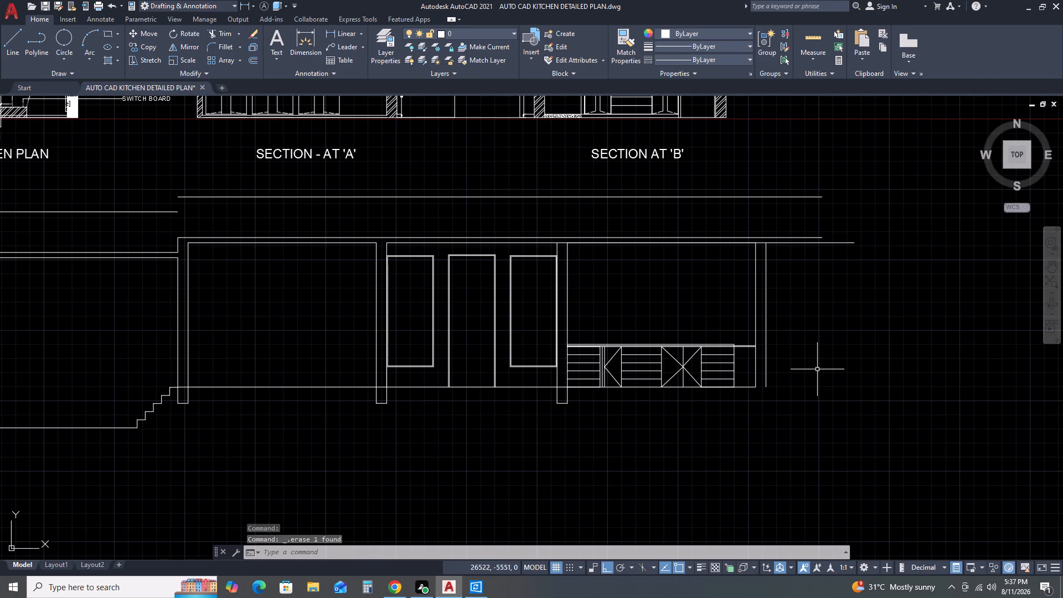
key(Escape)
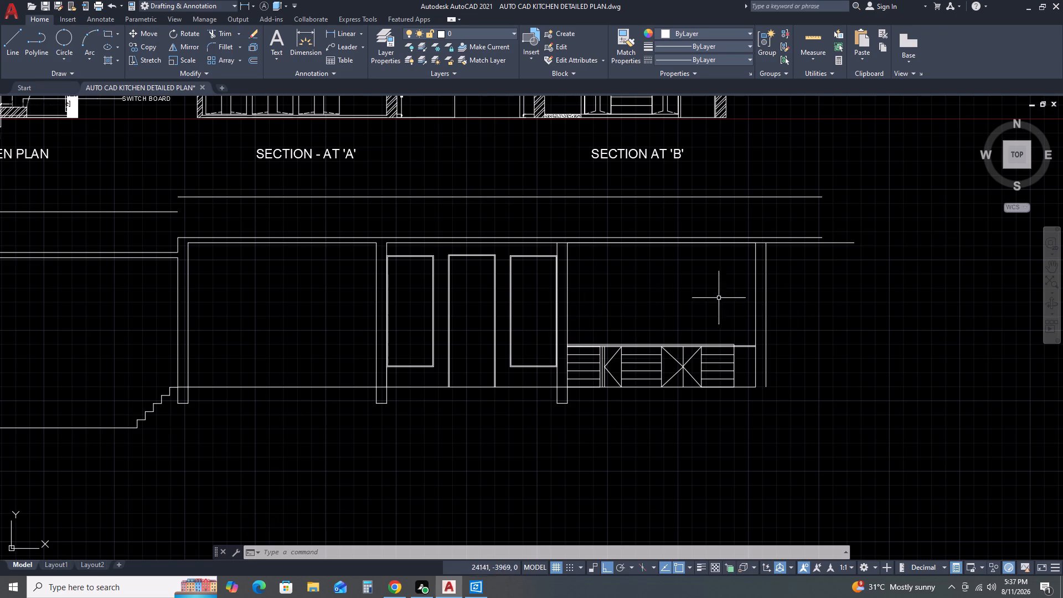
Draw a vertical line from the lower room's parapet top line down to the roof step beside the raised rooms.
middle_drag(788, 311, 800, 313)
middle_drag(848, 319, 969, 320)
middle_drag(974, 320, 987, 320)
middle_drag(1002, 320, 1031, 320)
middle_drag(290, 233, 291, 233)
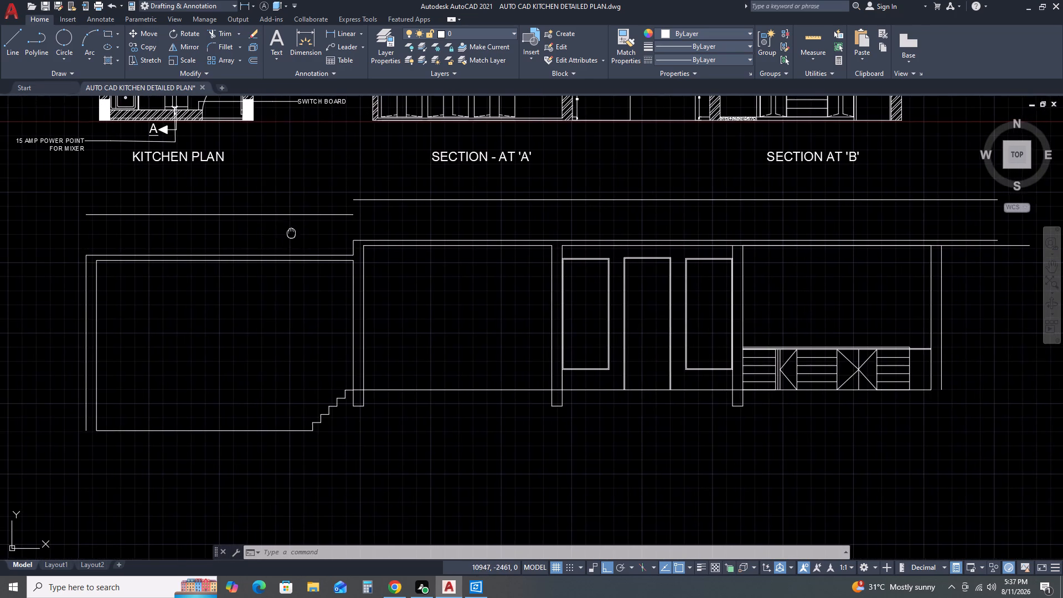
middle_drag(291, 233, 559, 250)
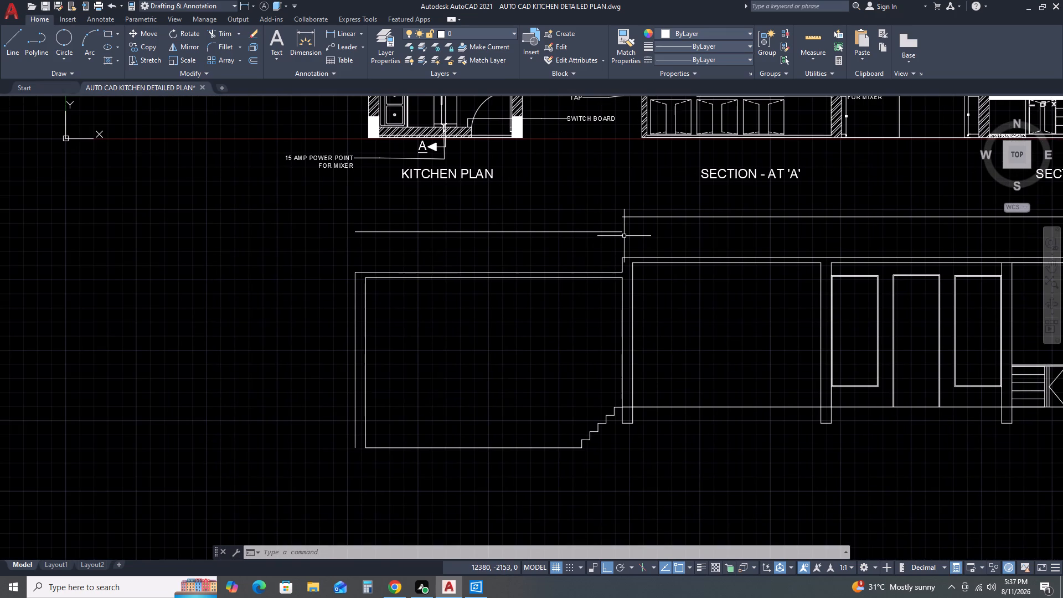
key(l)
key(space)
click(622, 231)
click(623, 262)
key(Escape)
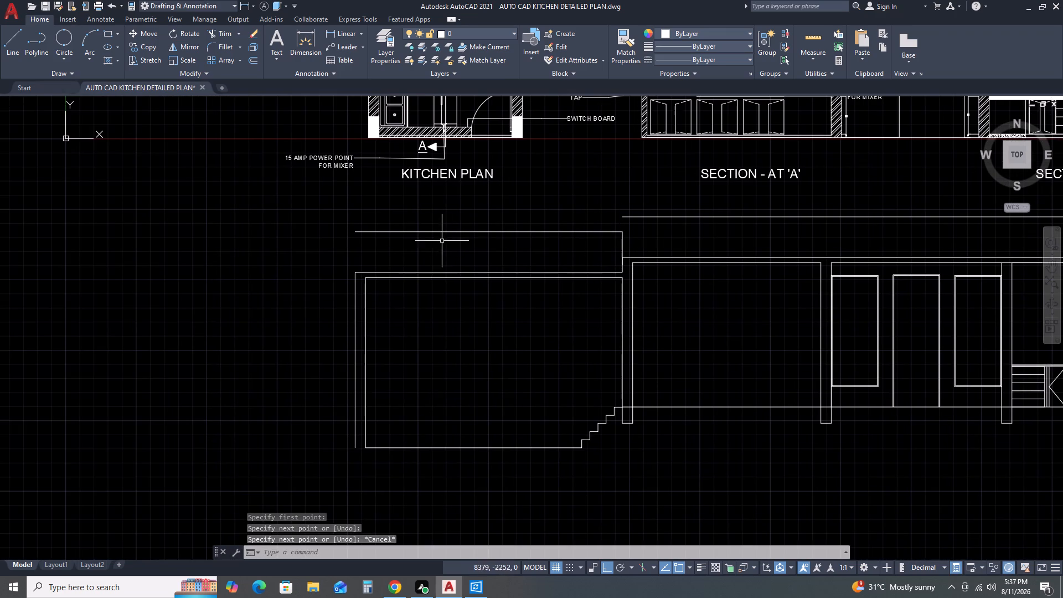
Close the outer end of the lower room's parapet with a vertical line down to the roof corner.
key(space)
click(354, 231)
click(355, 272)
key(Escape)
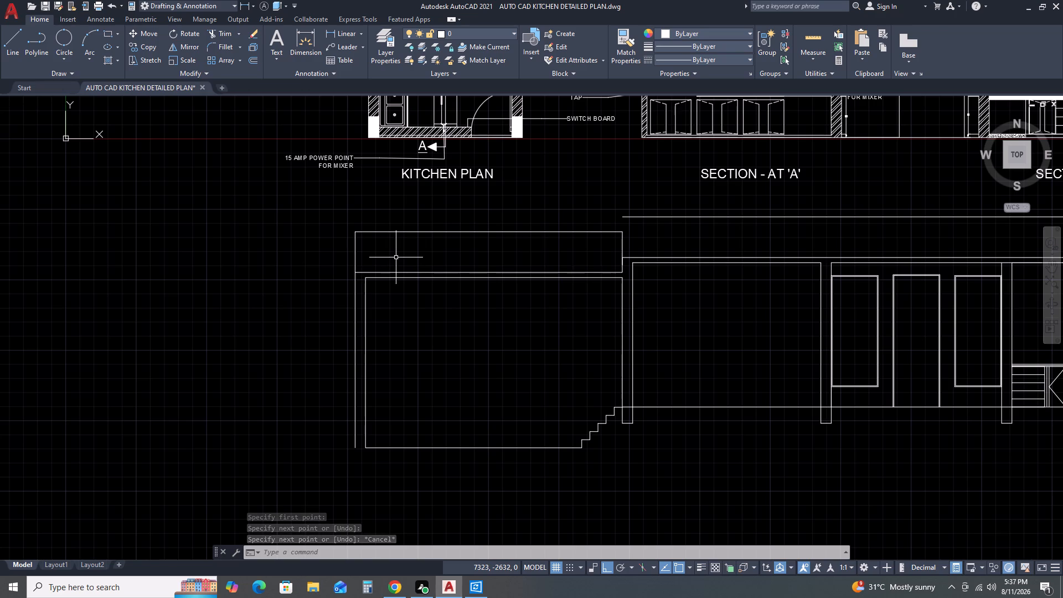
scroll(343, 282, up, 1)
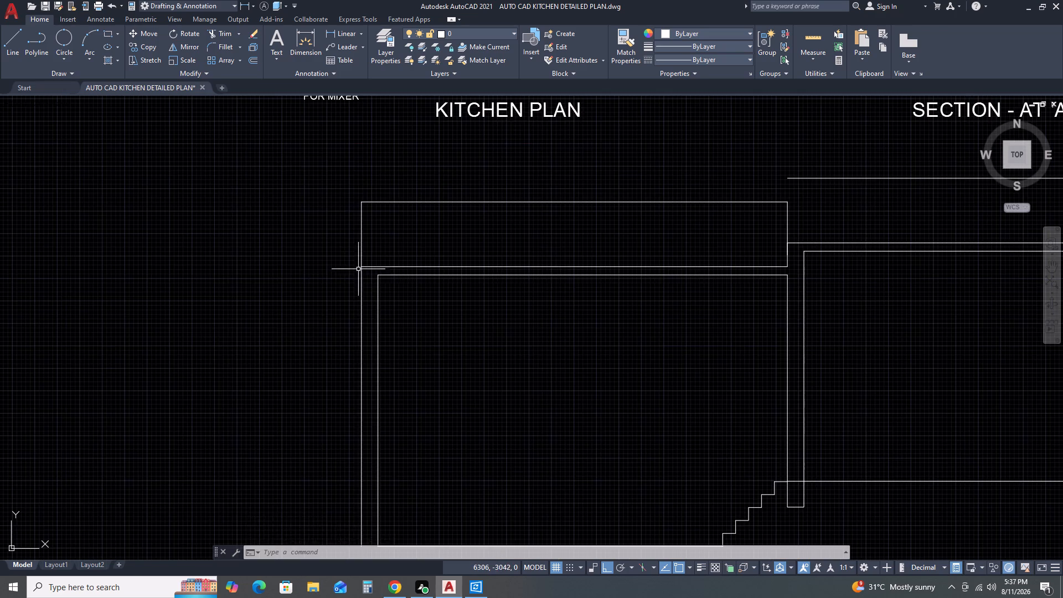
scroll(359, 269, up, 2)
scroll(429, 264, down, 4)
Draw a 1000-long vertical line downward from the lower stair-side corner of the wall between the empty raised room and the door room.
middle_drag(705, 271, 521, 250)
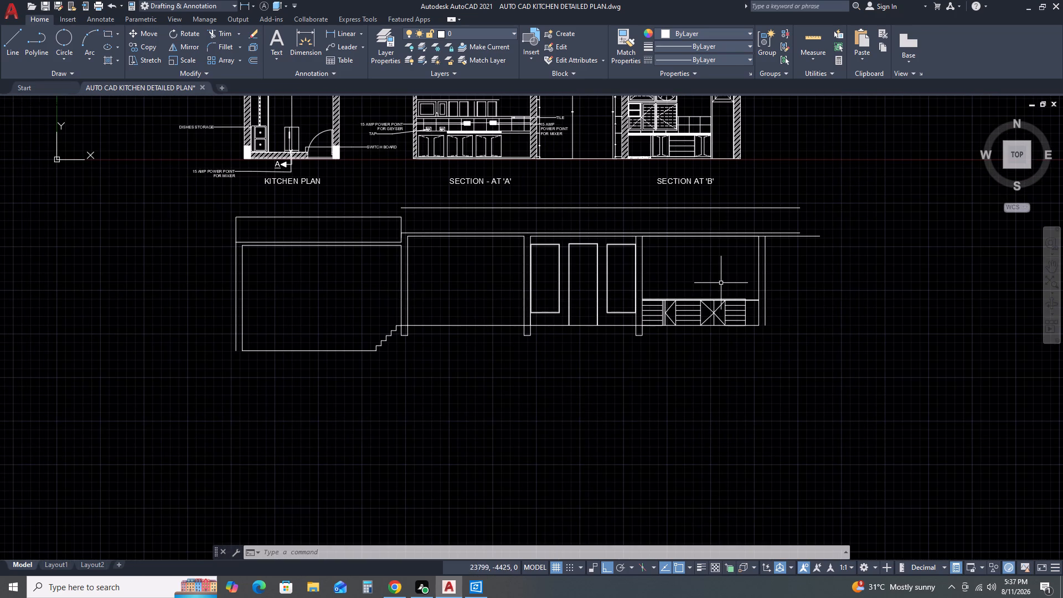
middle_drag(695, 315, 731, 226)
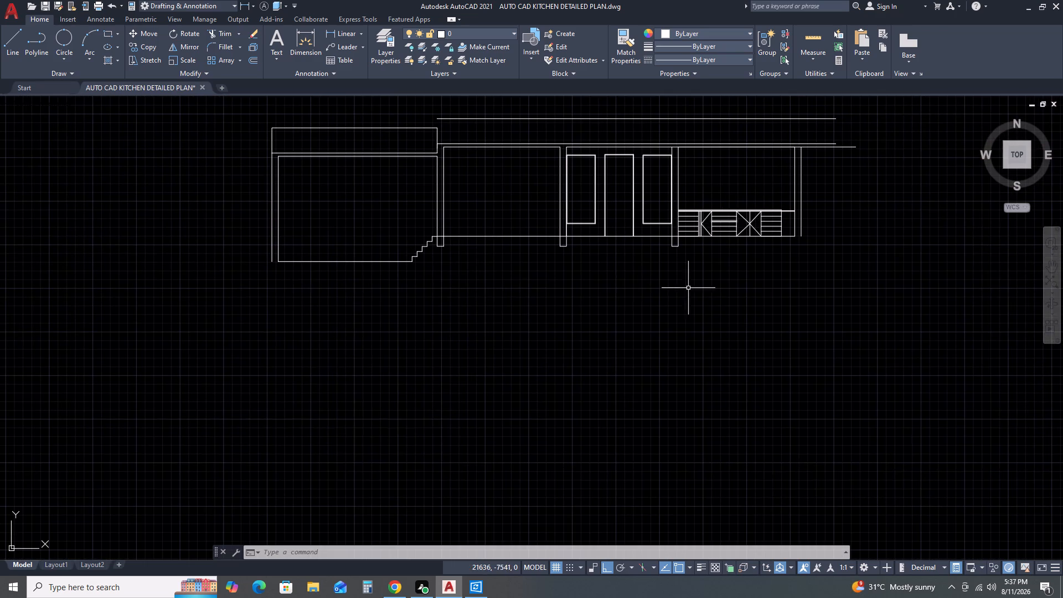
scroll(519, 257, up, 2)
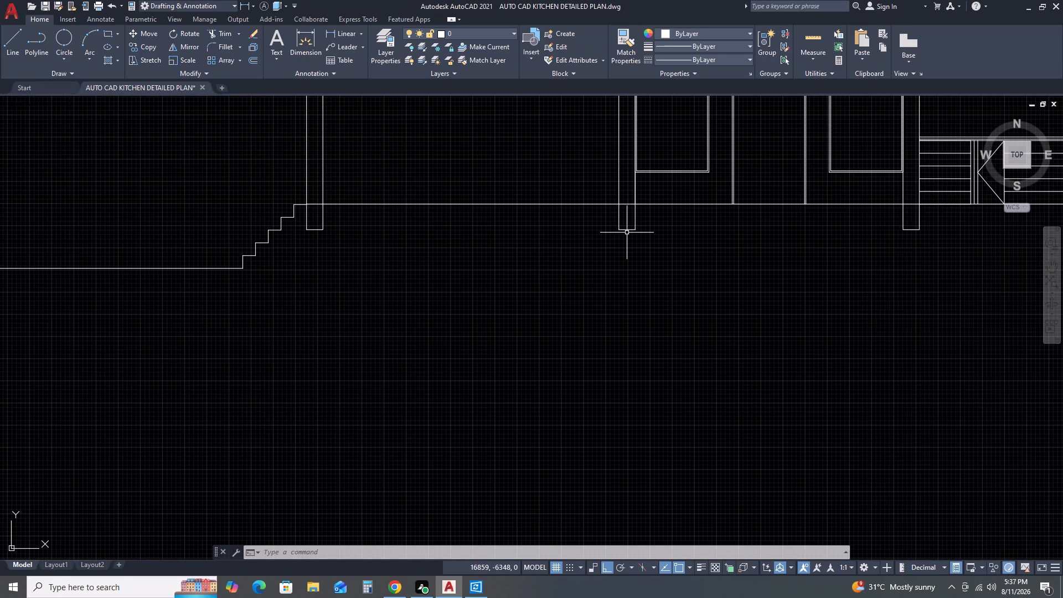
text(L)
key(space)
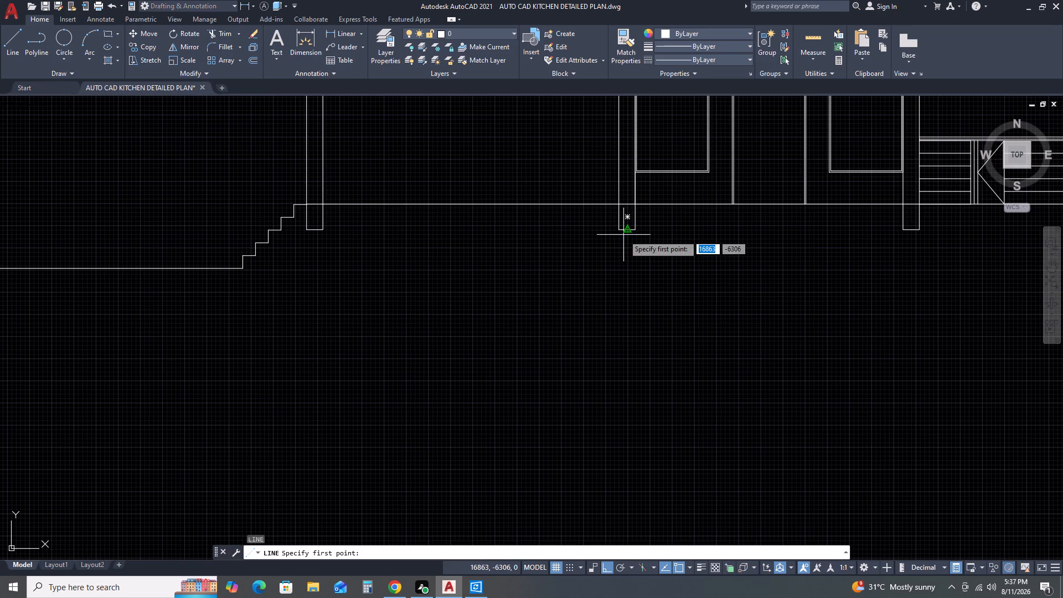
double_click(617, 230)
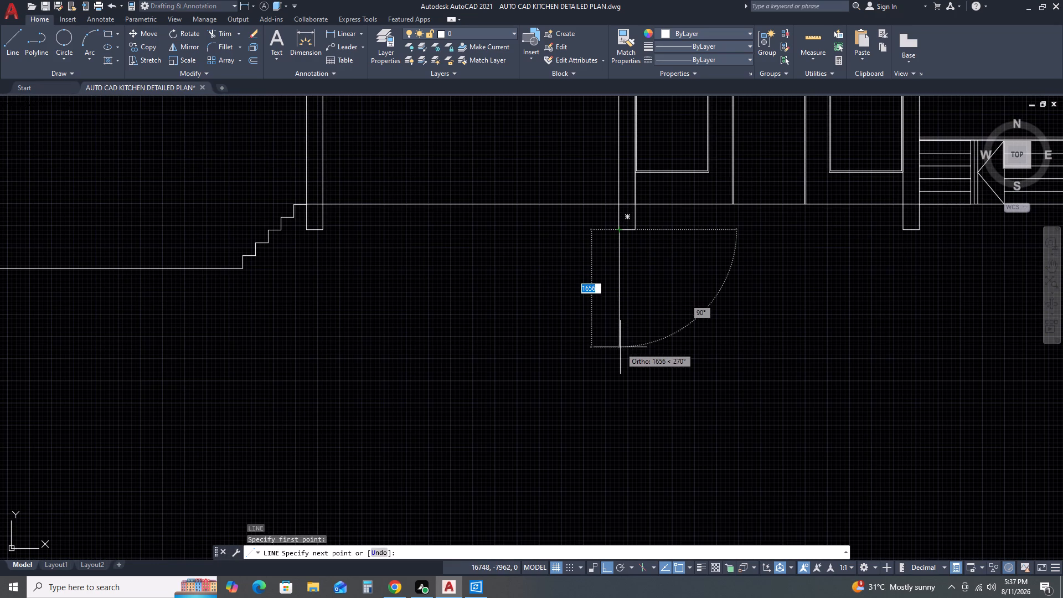
key(1)
text(00)
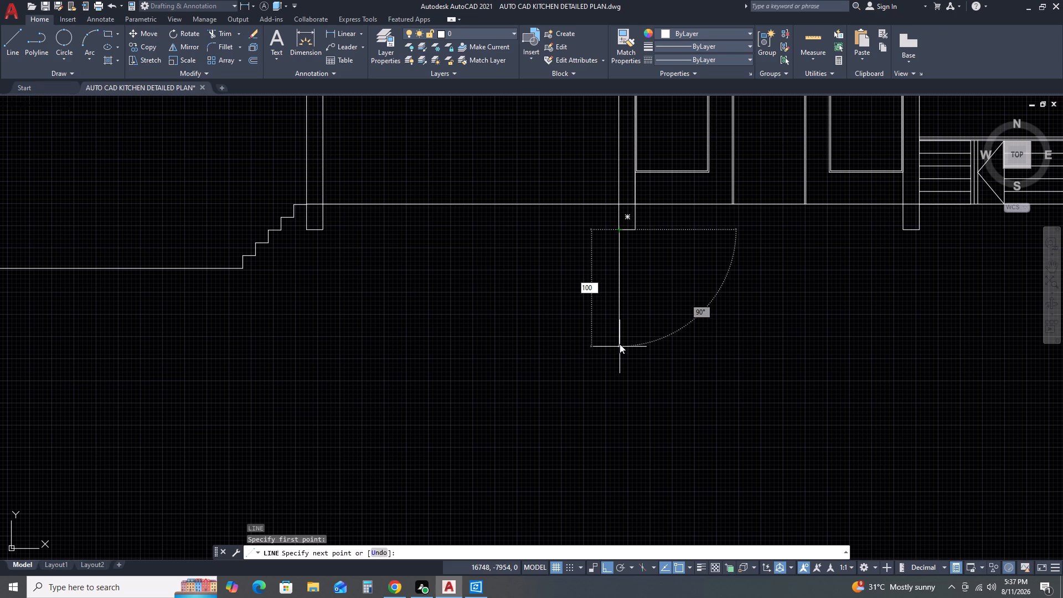
key(0)
key(space)
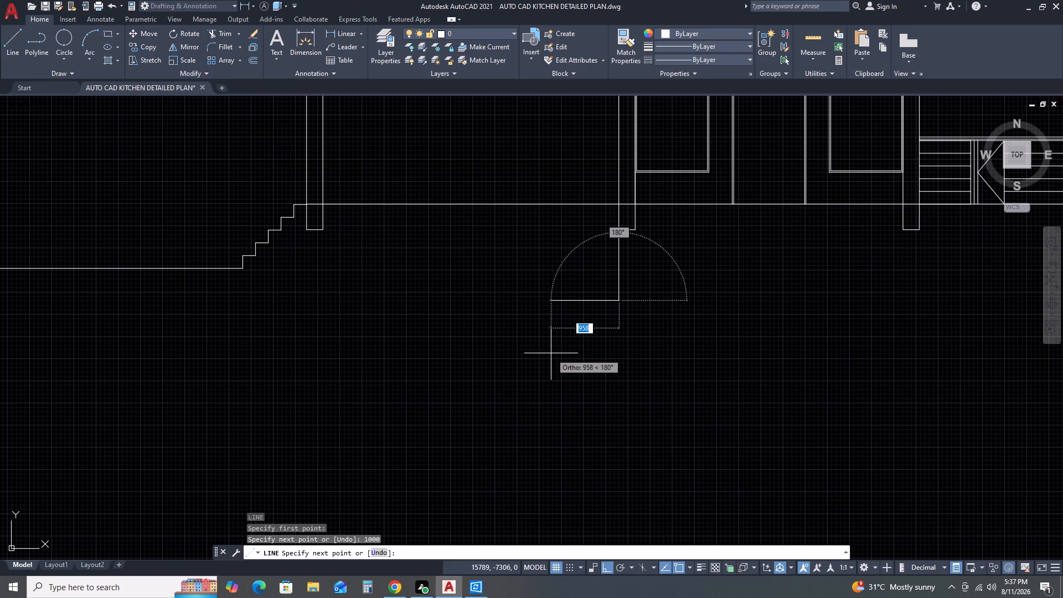
key(Escape)
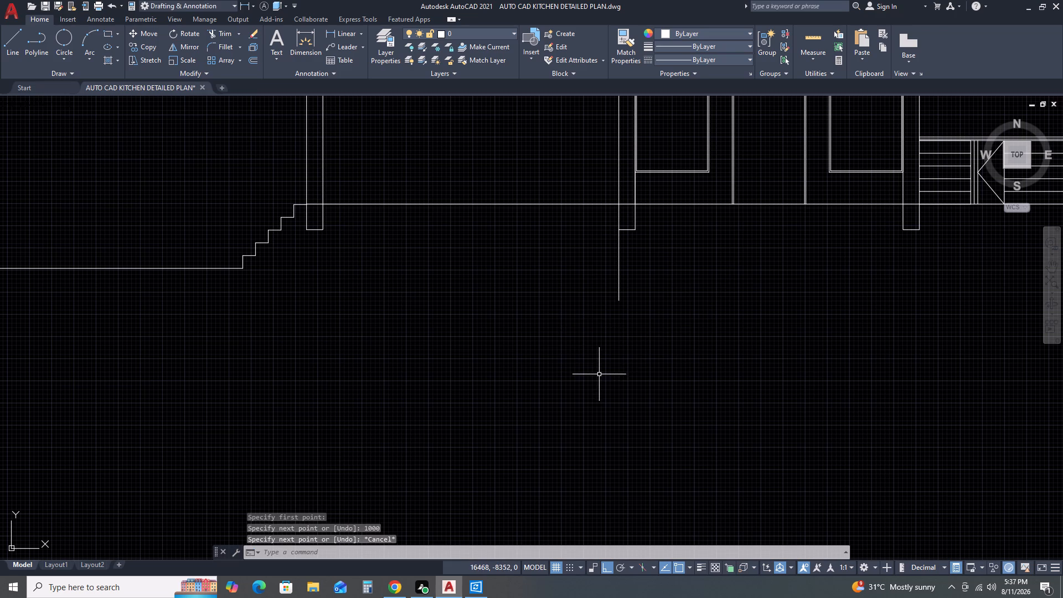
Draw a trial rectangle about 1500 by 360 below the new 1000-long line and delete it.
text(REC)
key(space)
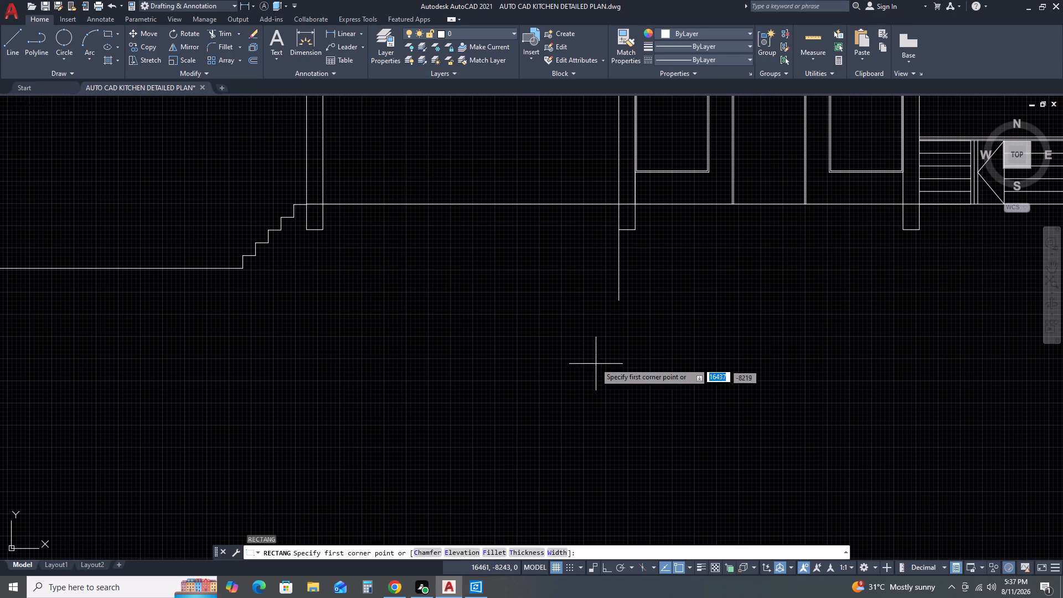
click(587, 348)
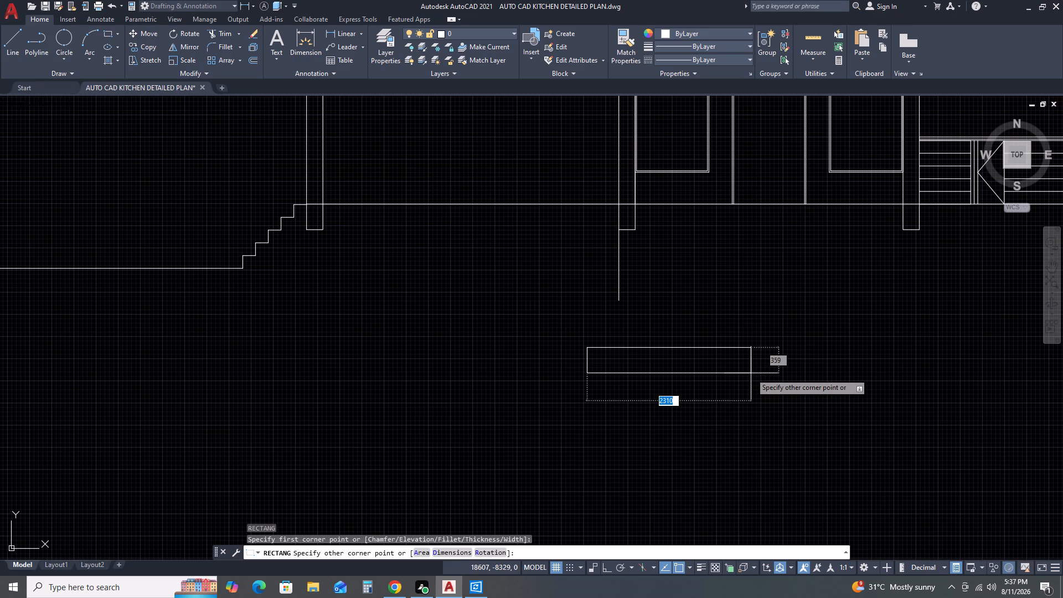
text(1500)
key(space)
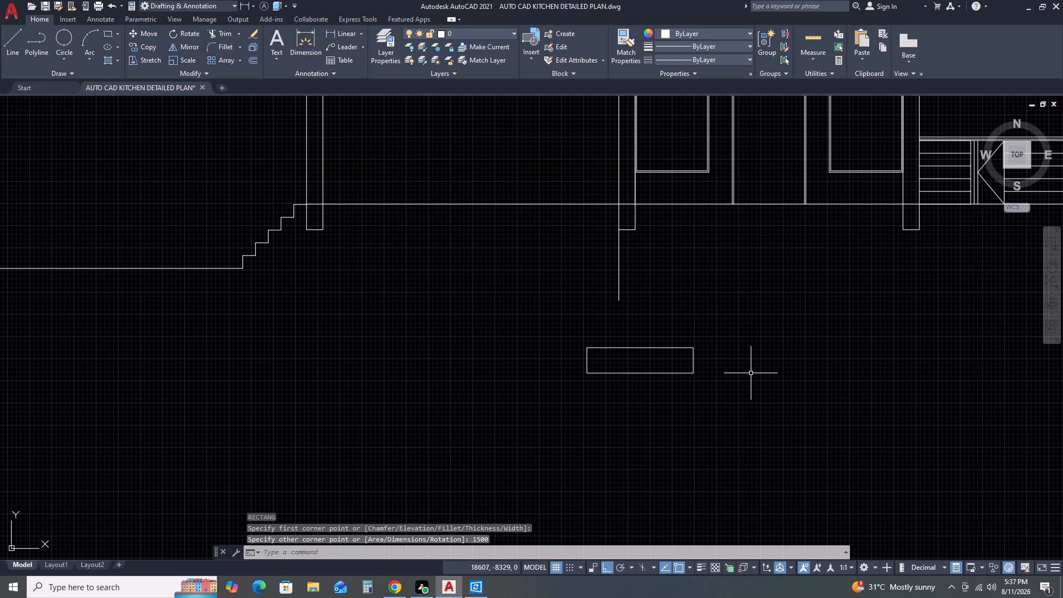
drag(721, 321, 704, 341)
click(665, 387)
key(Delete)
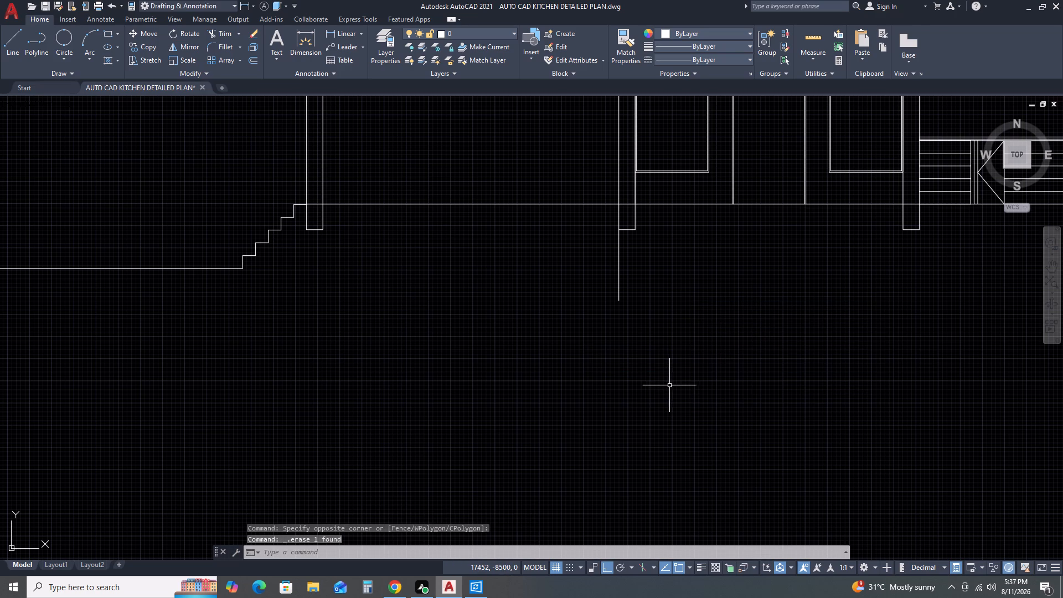
Draw a 1500 by 230 rectangle below the 1000-long line as the footing base.
text(REC)
key(space)
click(626, 350)
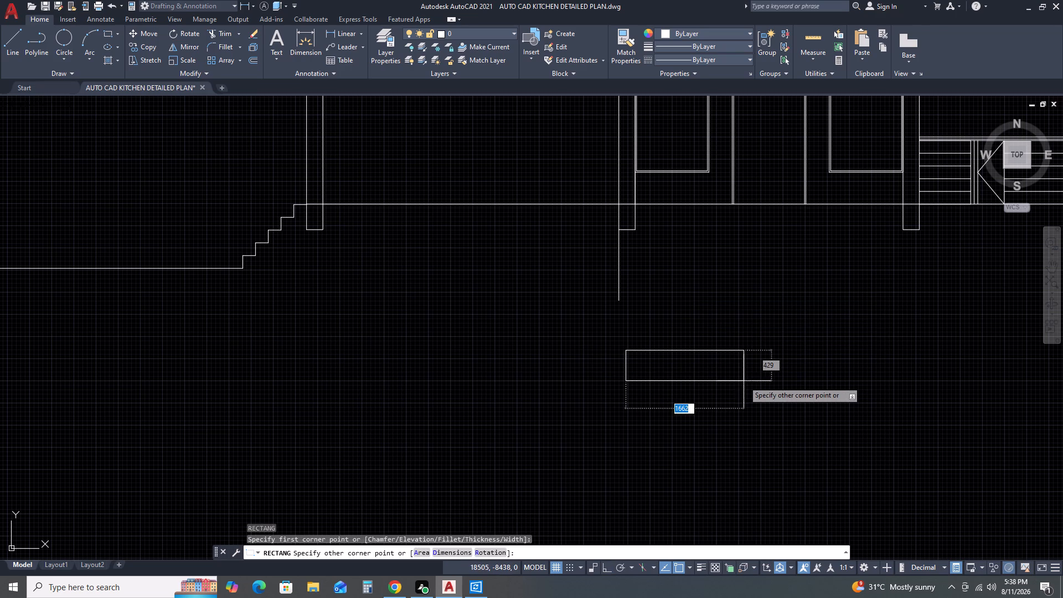
text(D)
key(space)
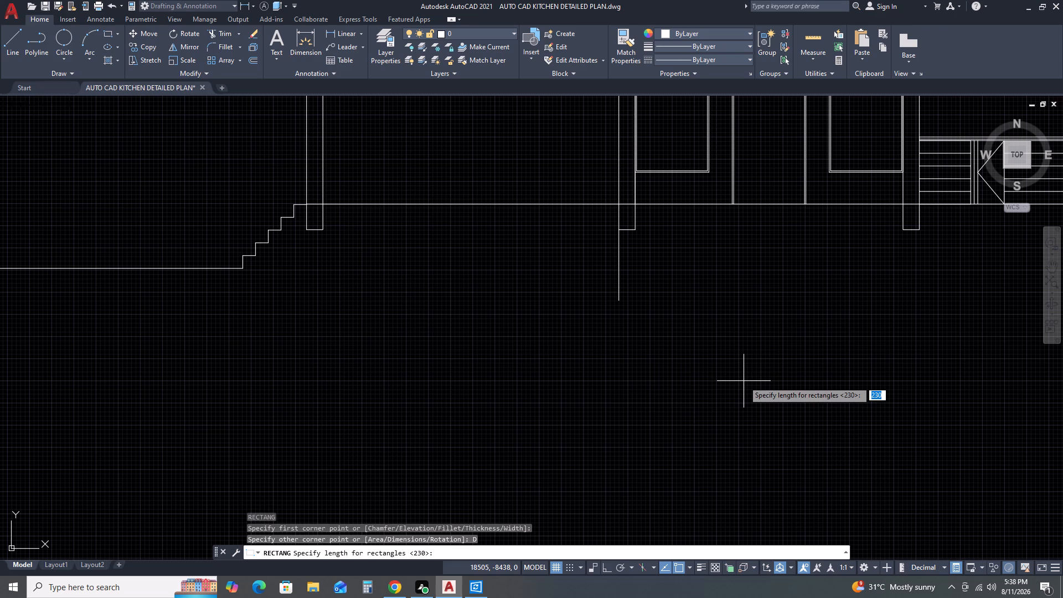
key(1)
text(500)
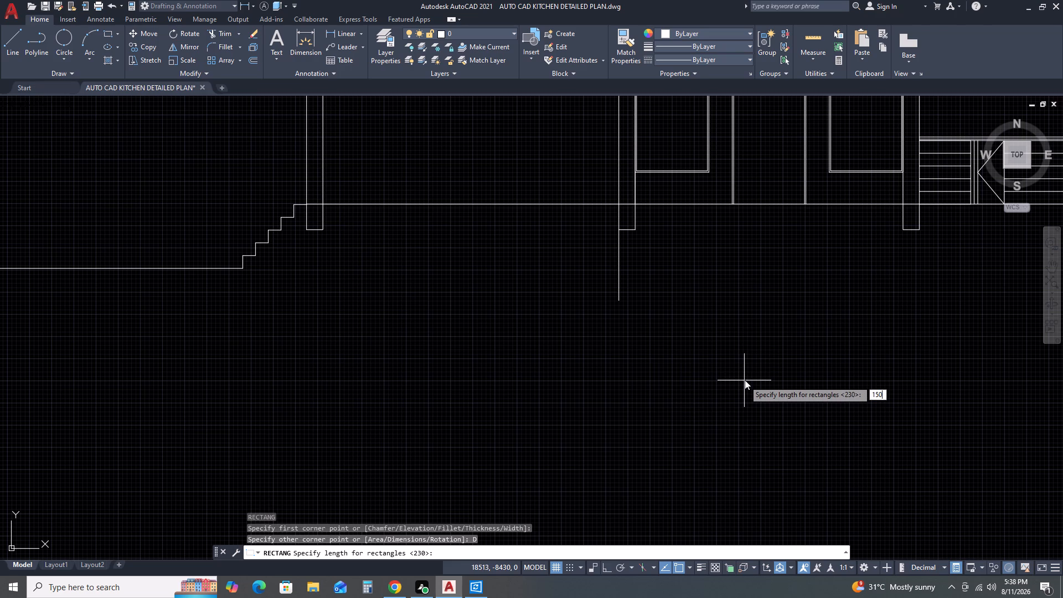
key(space)
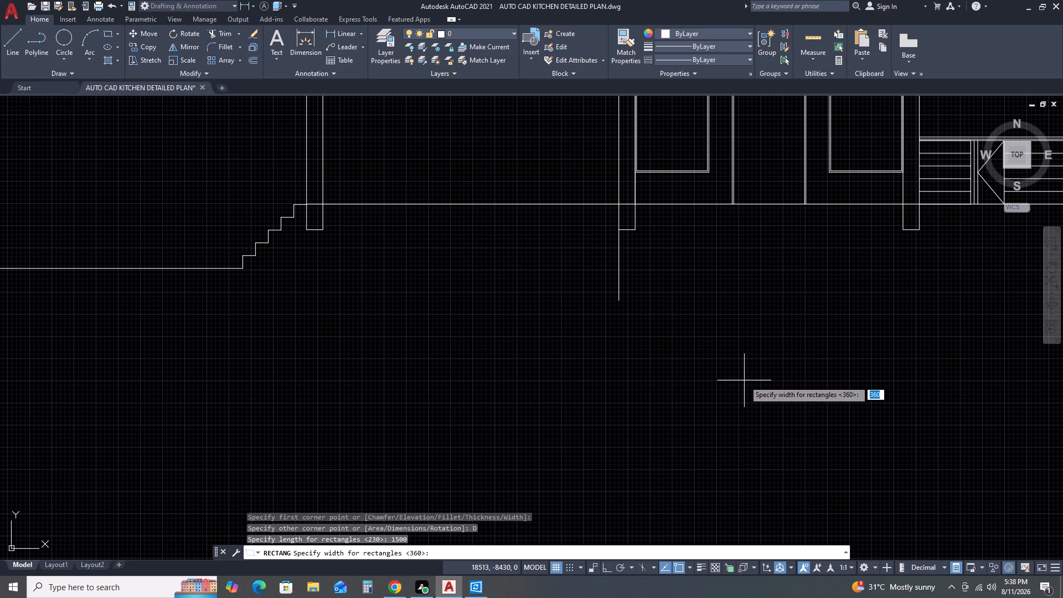
text(230)
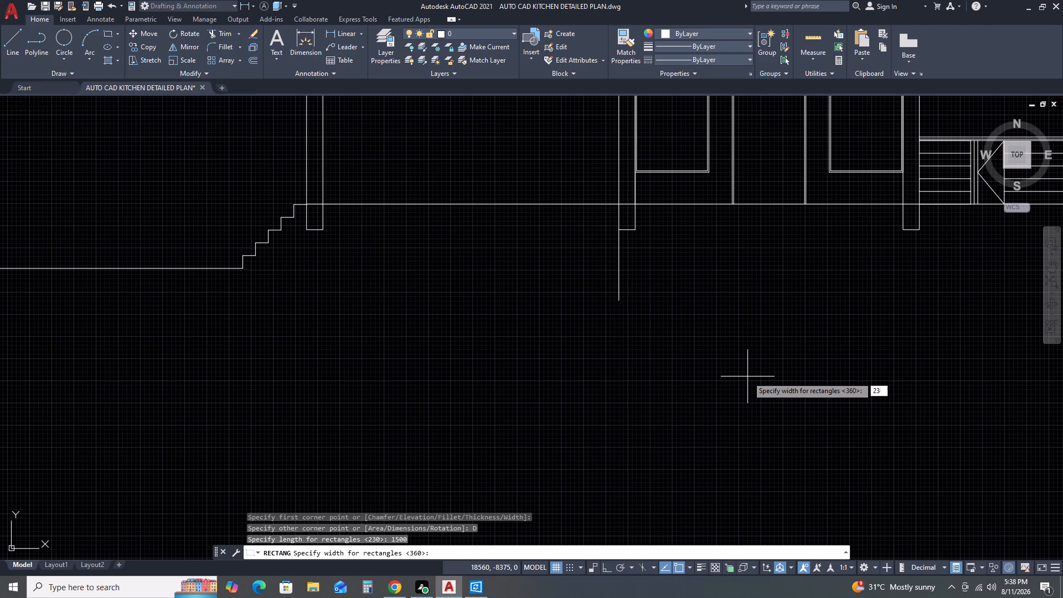
key(space)
click(747, 377)
click(746, 329)
click(708, 396)
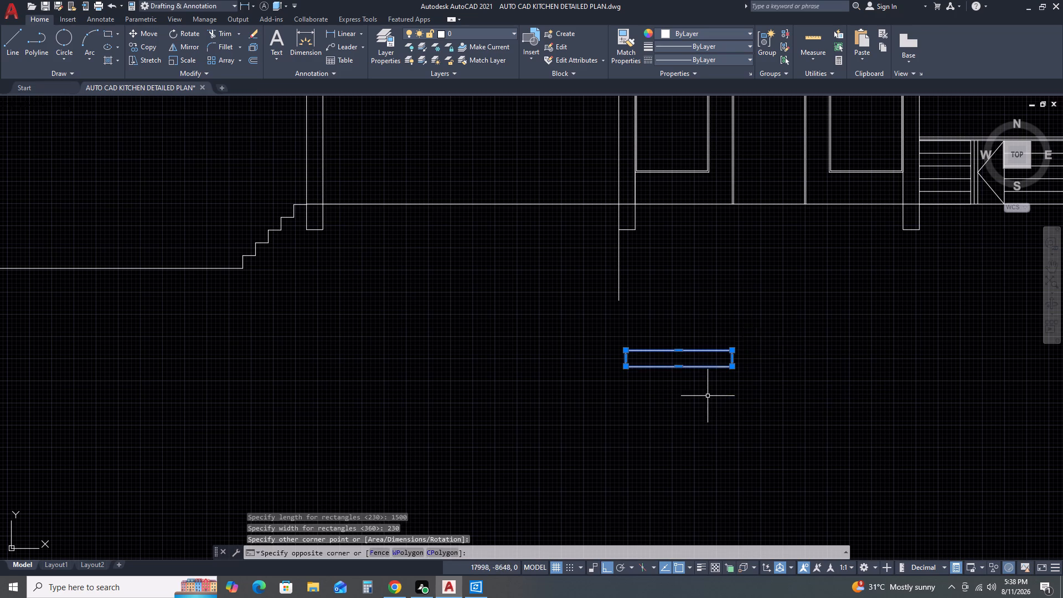
key(Escape)
Draw a vertical line about 1000 long downward from the wall's other lower corner, parallel to the existing 1000-long line.
key(l)
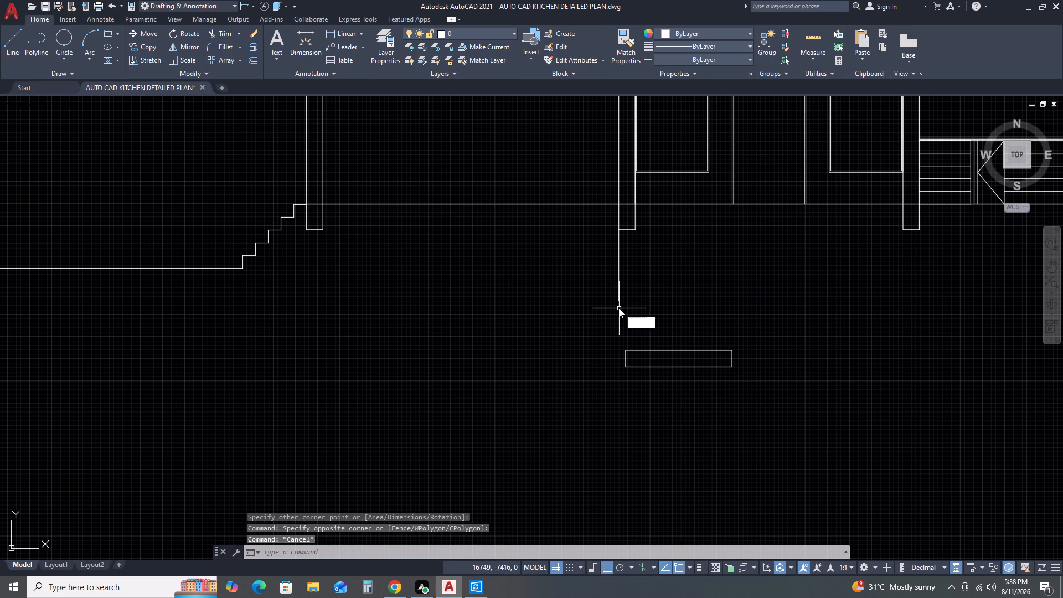
key(space)
click(635, 229)
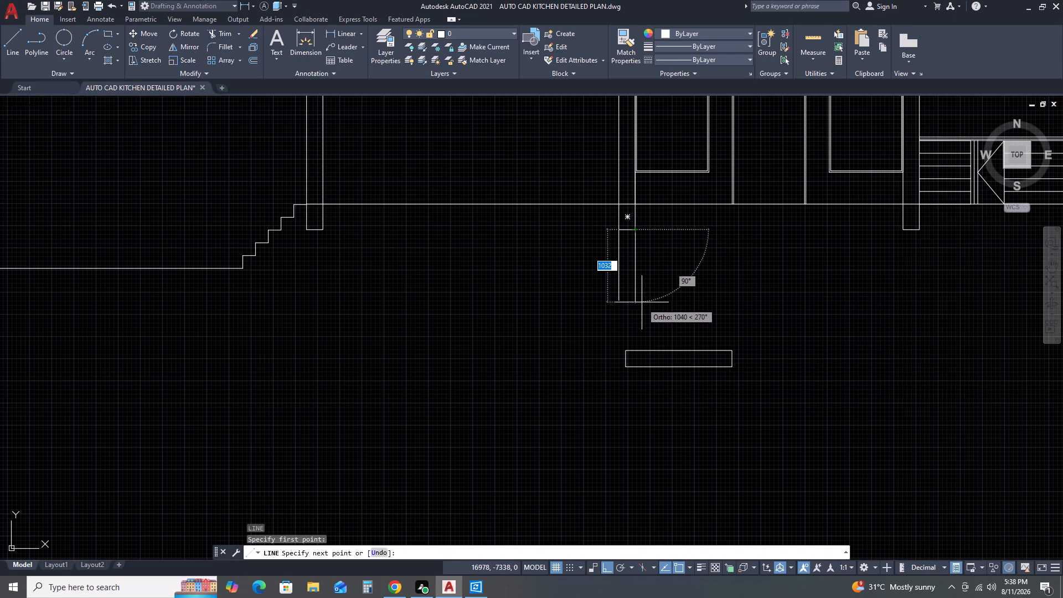
click(637, 300)
key(Escape)
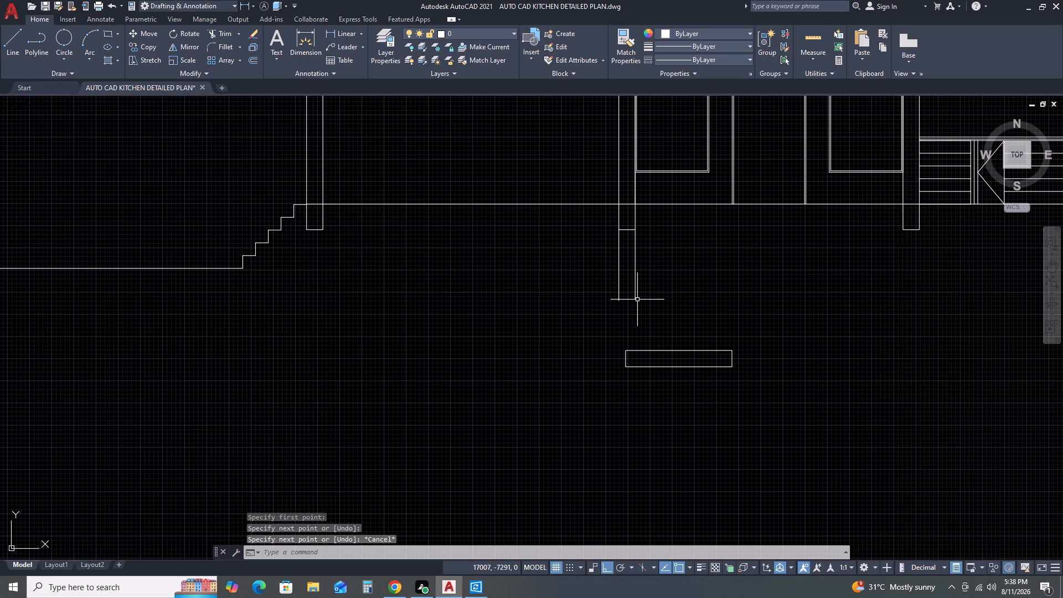
Close the foundation wall's bottom with a horizontal line and extend the shorter vertical line to meet it.
key(l)
key(space)
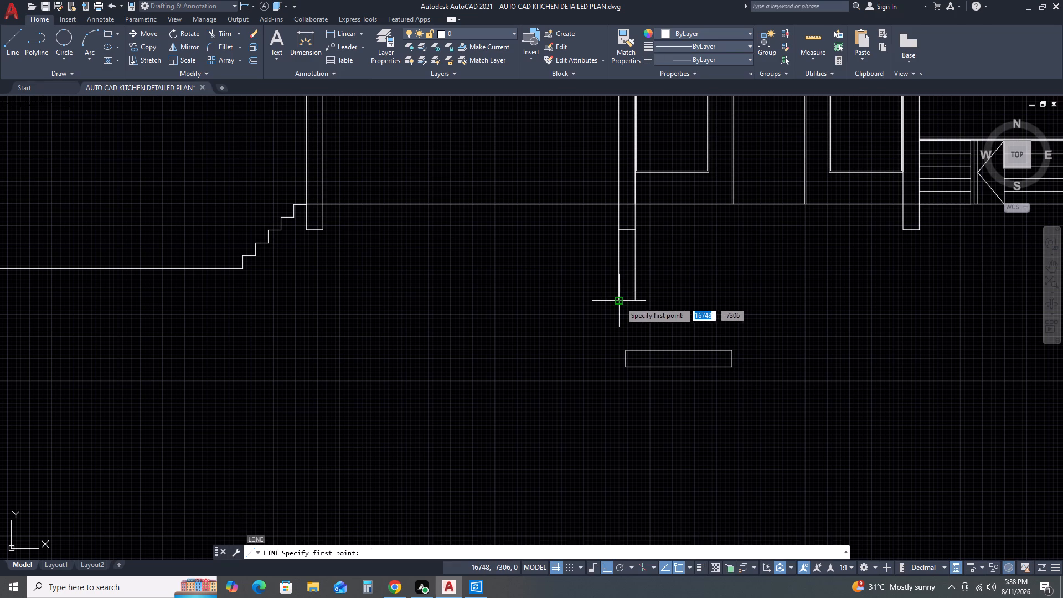
click(620, 301)
click(637, 303)
key(Escape)
scroll(637, 303, up, 3)
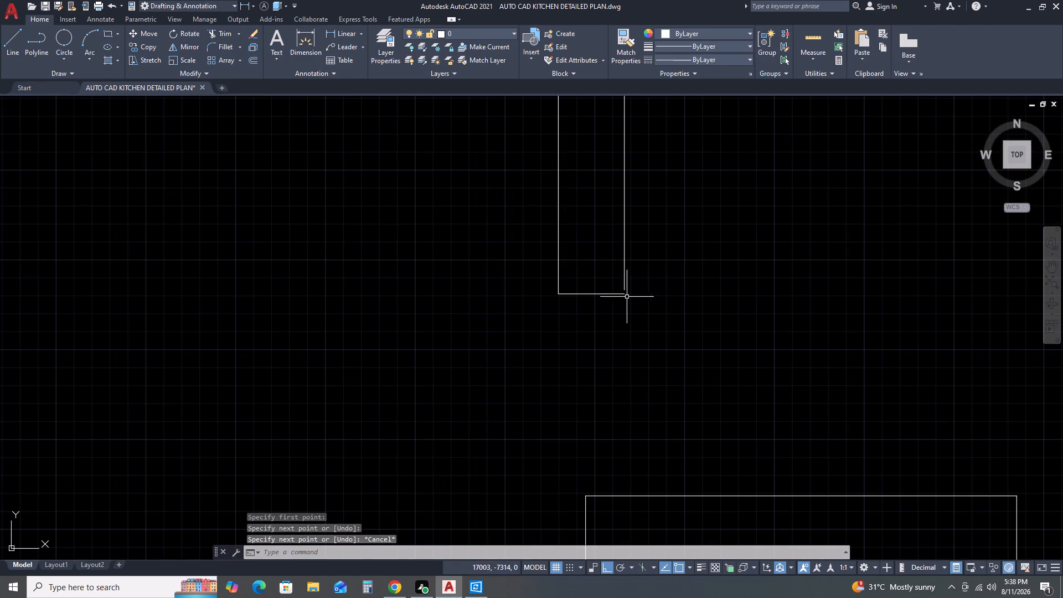
key(e)
key(x)
key(space)
click(623, 285)
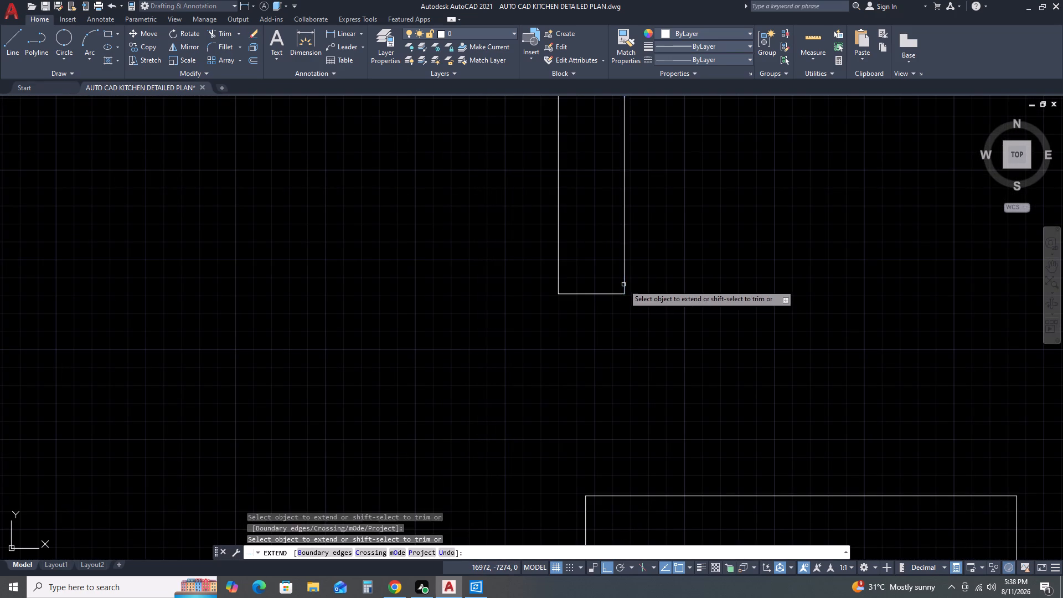
key(Escape)
Move the 1500 by 230 rectangle so its top edge midpoint sits on the midpoint of the foundation wall's bottom edge.
scroll(646, 295, down, 1)
drag(756, 375, 742, 384)
click(662, 434)
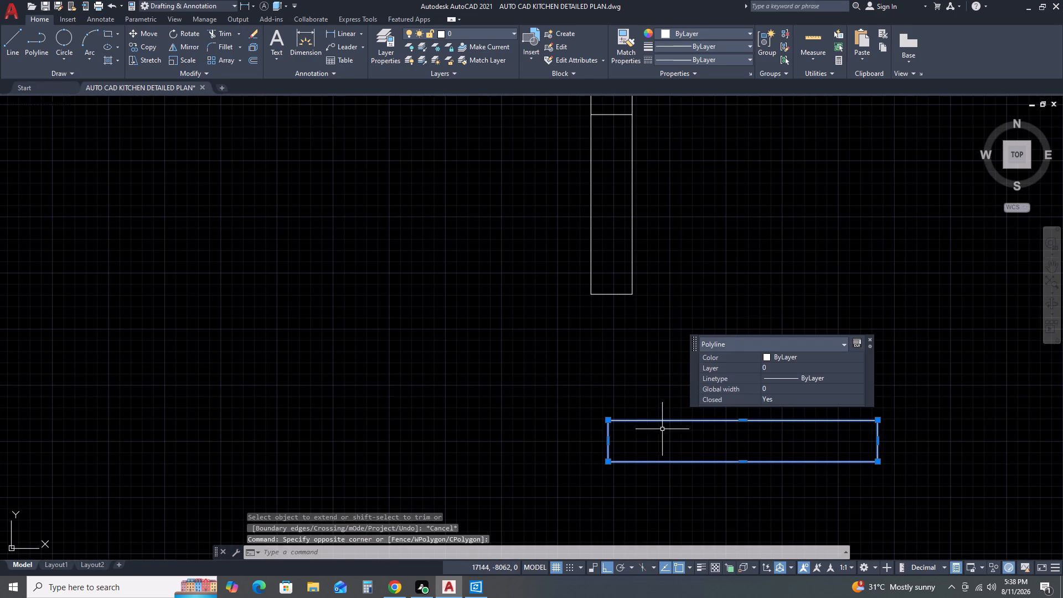
key(m)
key(space)
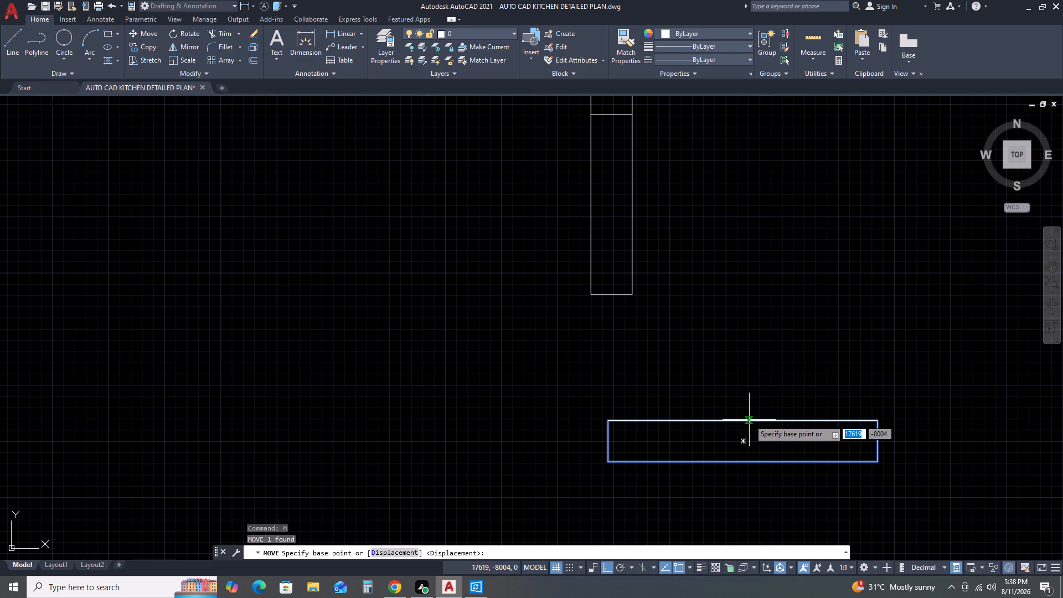
click(744, 420)
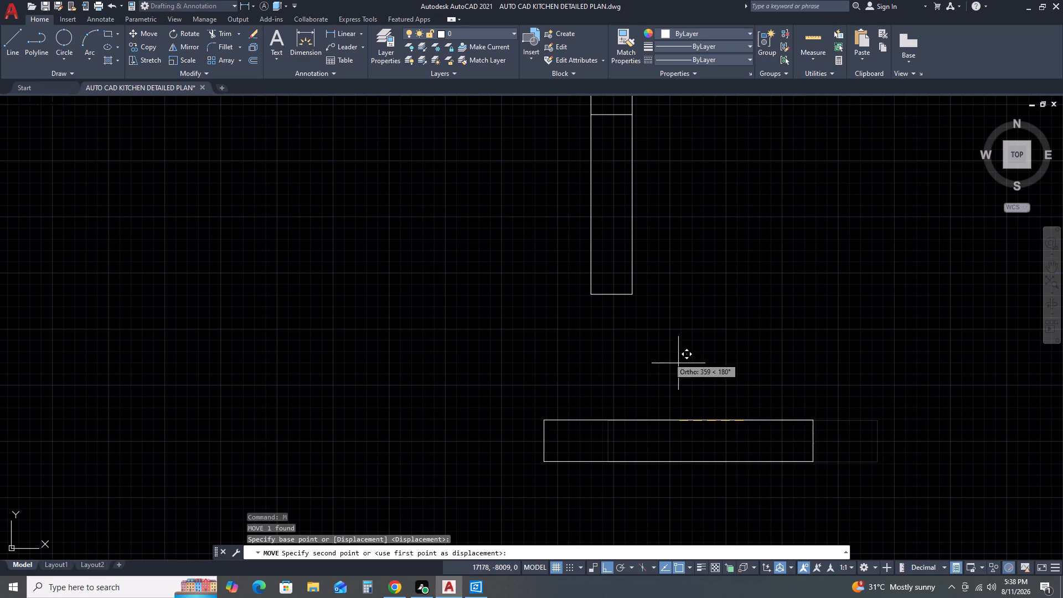
key(F8)
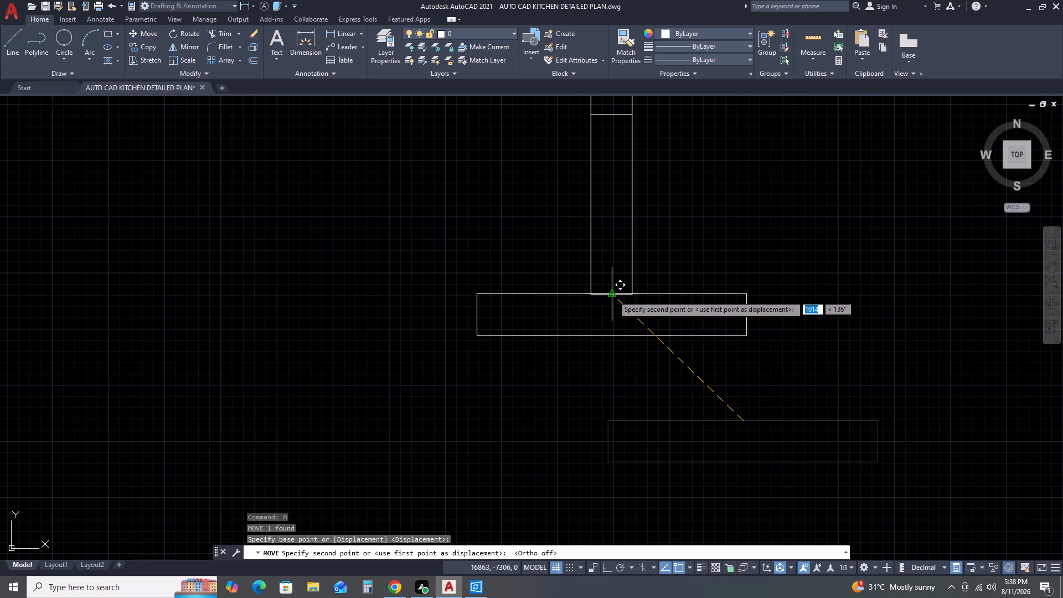
click(613, 295)
key(Escape)
scroll(703, 309, down, 2)
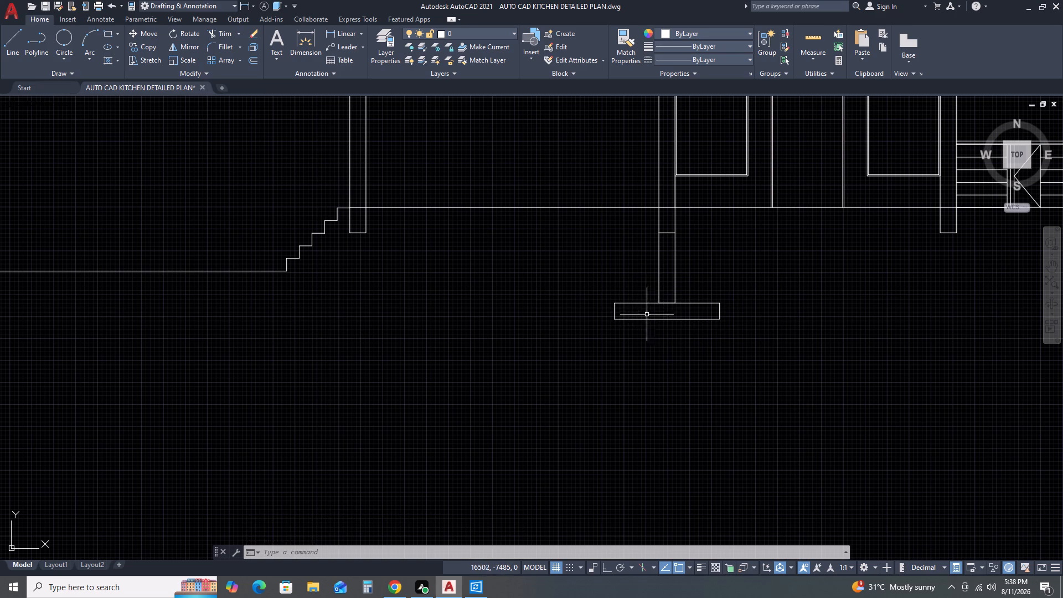
Move the footing rectangle straight down about 157, leaving a gap below the foundation wall.
click(642, 296)
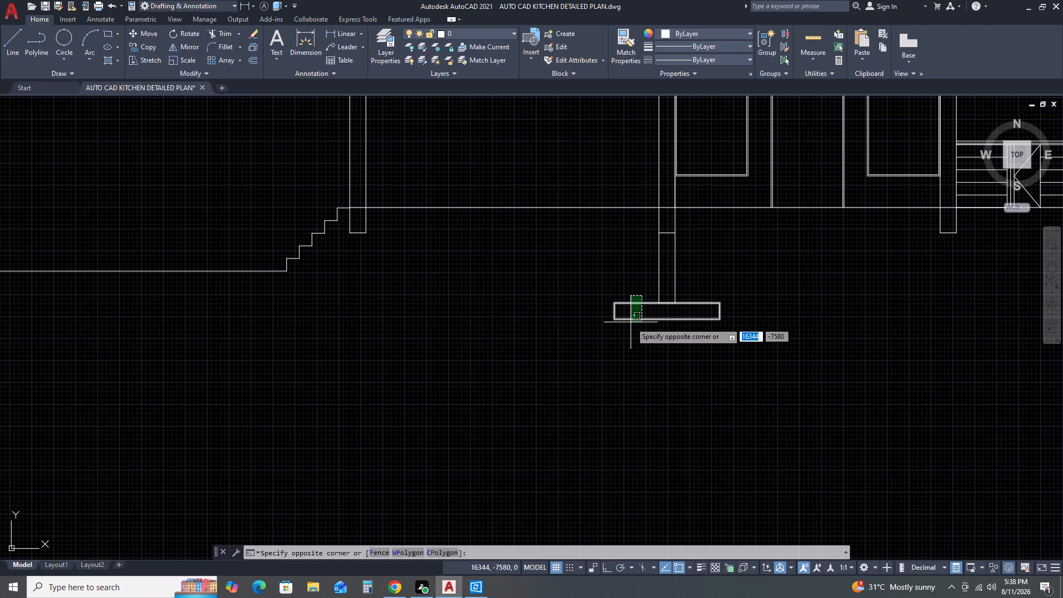
click(631, 322)
text(M)
key(space)
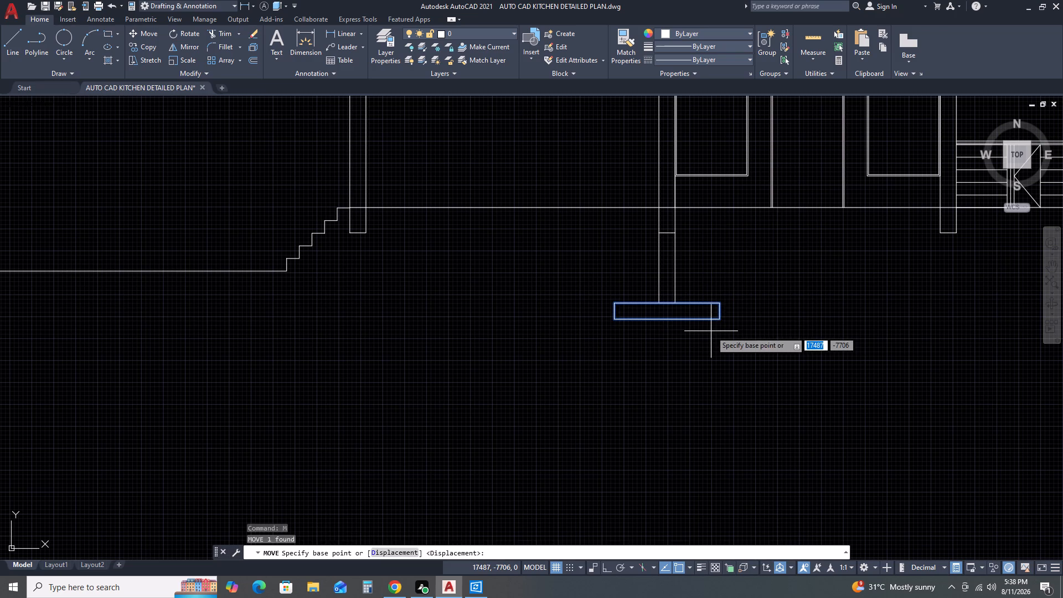
click(711, 331)
click(711, 342)
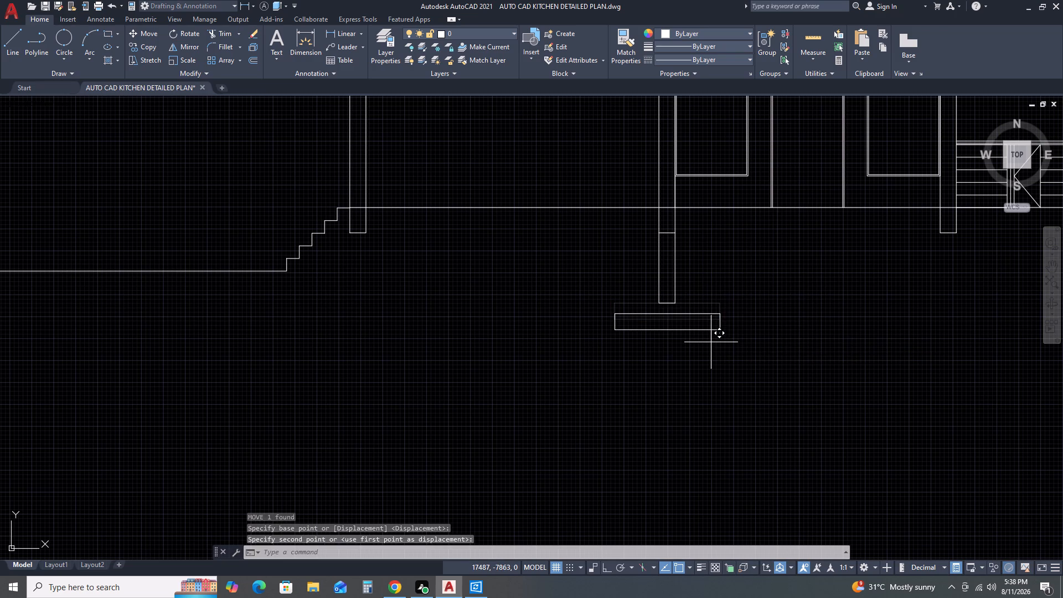
key(Escape)
Draw the footing's stair-side profile from the wall's bottom corner: about 83 outward, about 53 down, and sloping to the rectangle's top edge.
text(L)
key(space)
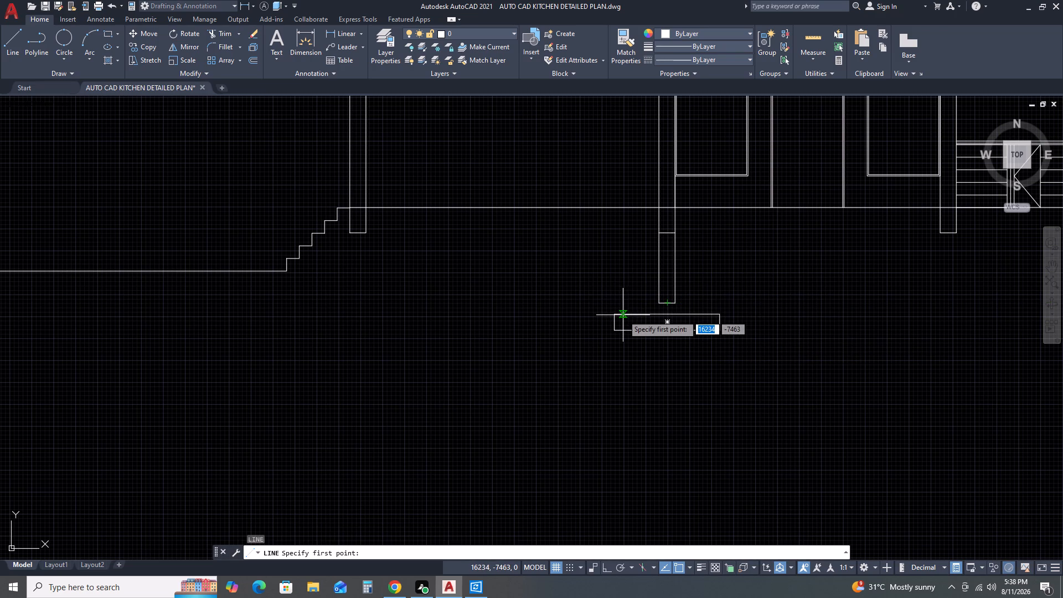
scroll(656, 308, up, 1)
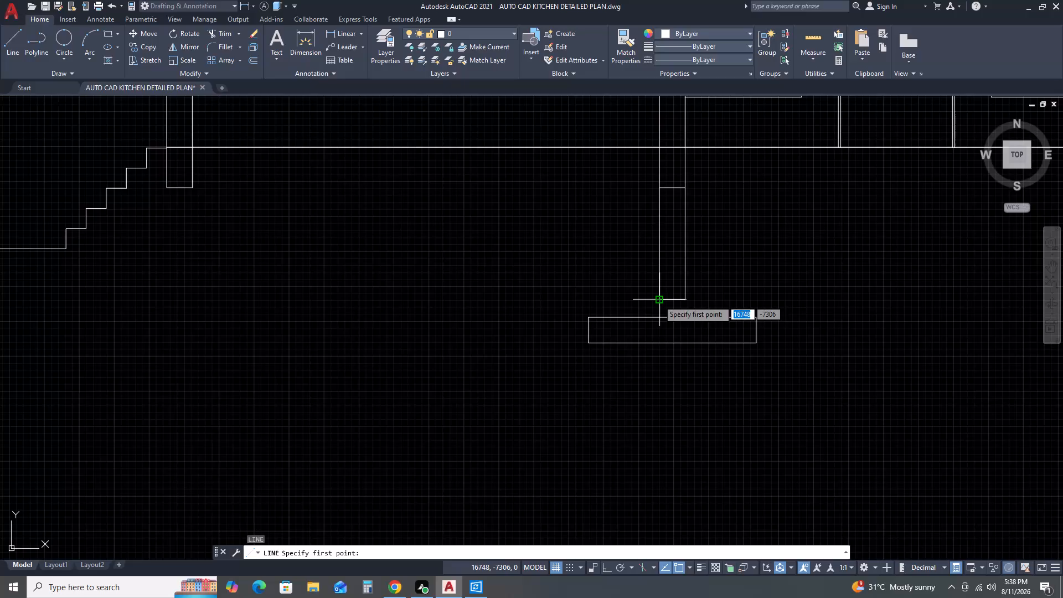
click(658, 300)
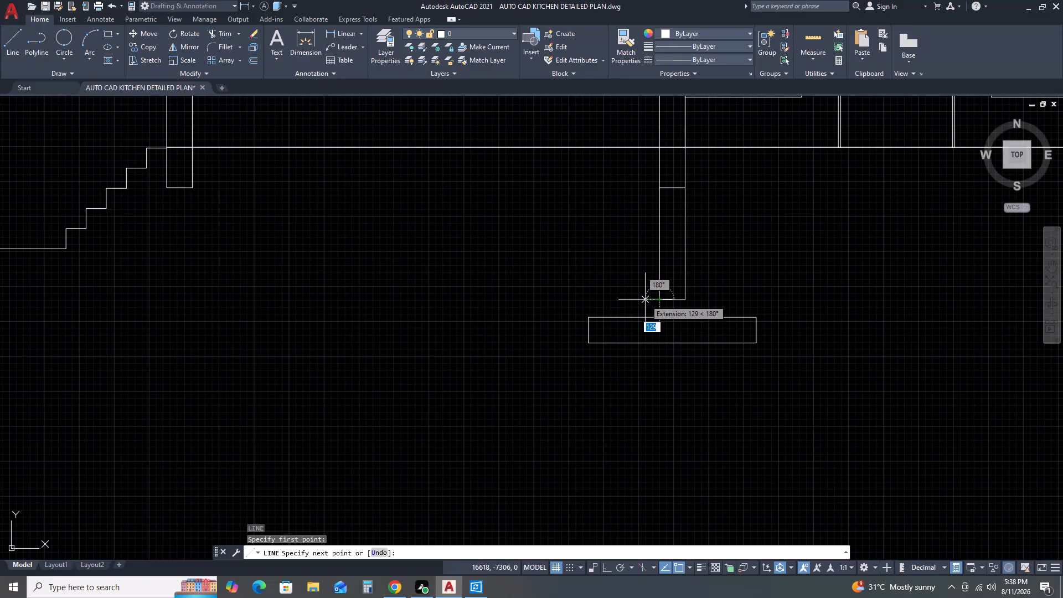
scroll(645, 300, up, 2)
click(654, 299)
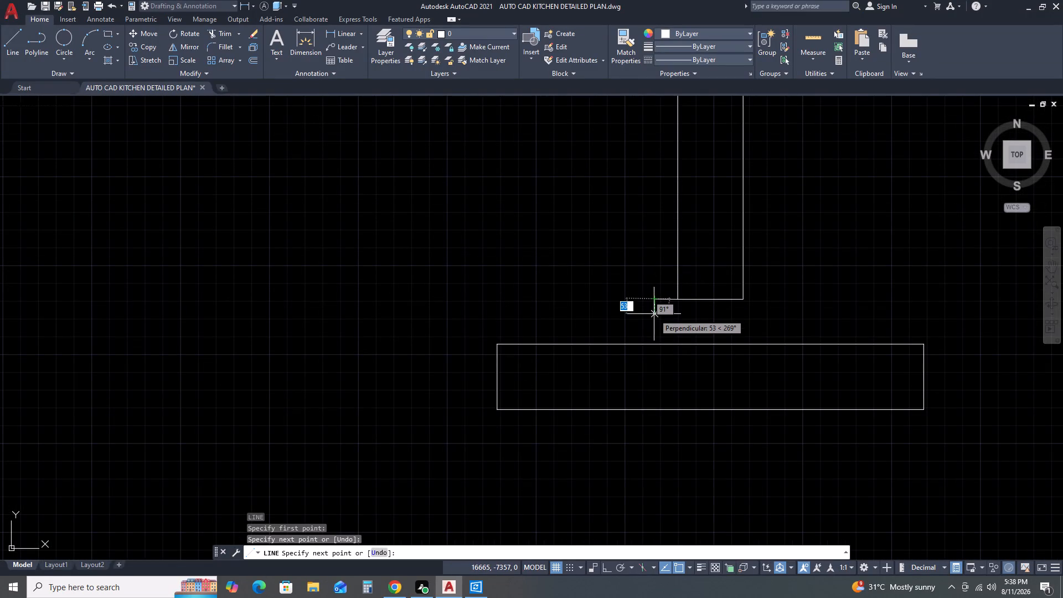
click(654, 314)
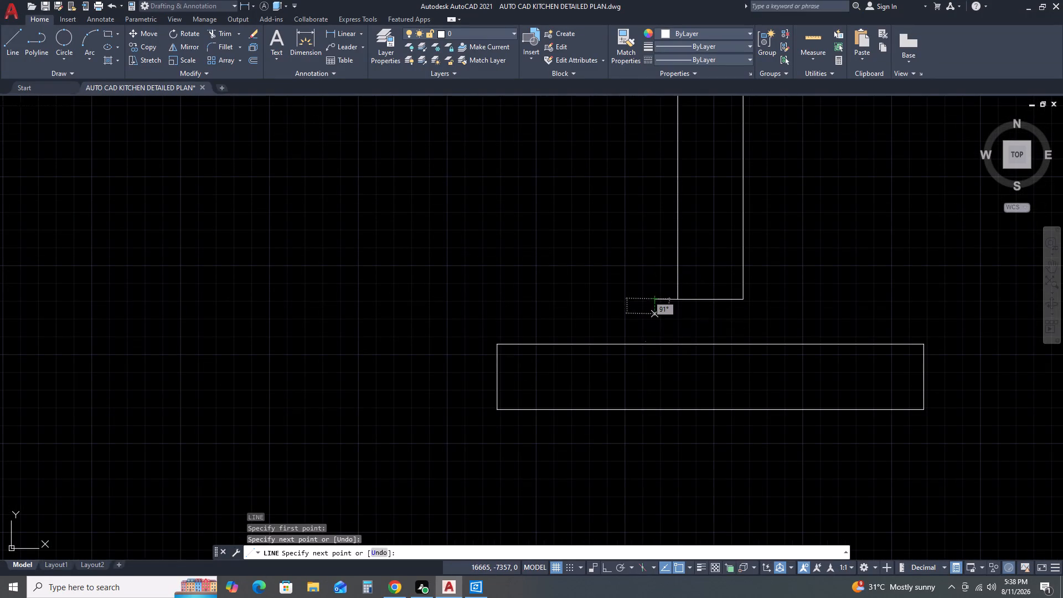
click(518, 345)
key(Escape)
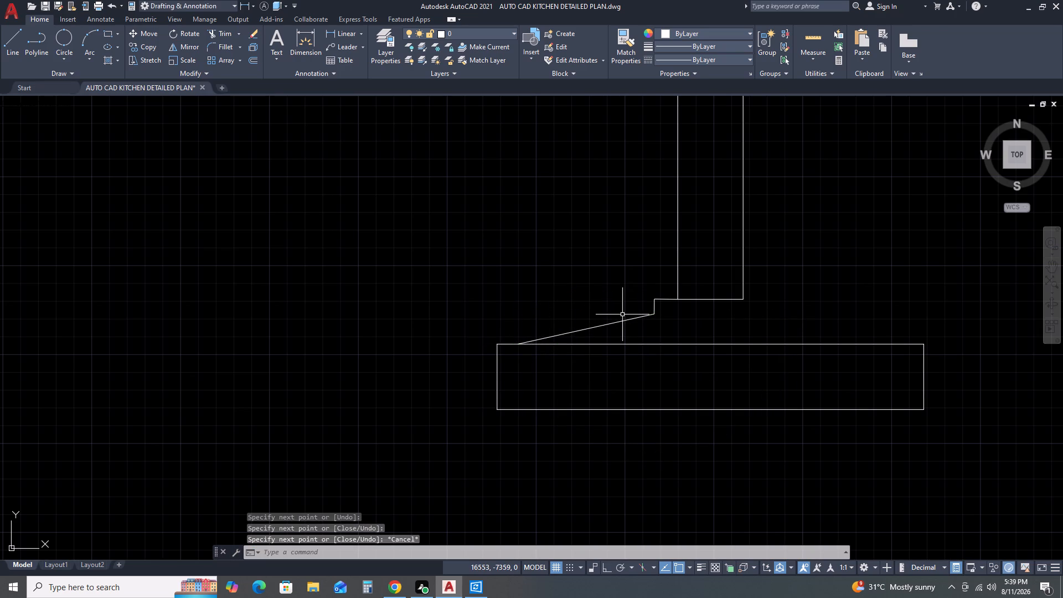
Mirror the three footing profile lines about the foundation wall's vertical centreline, keeping the originals.
scroll(644, 325, up, 3)
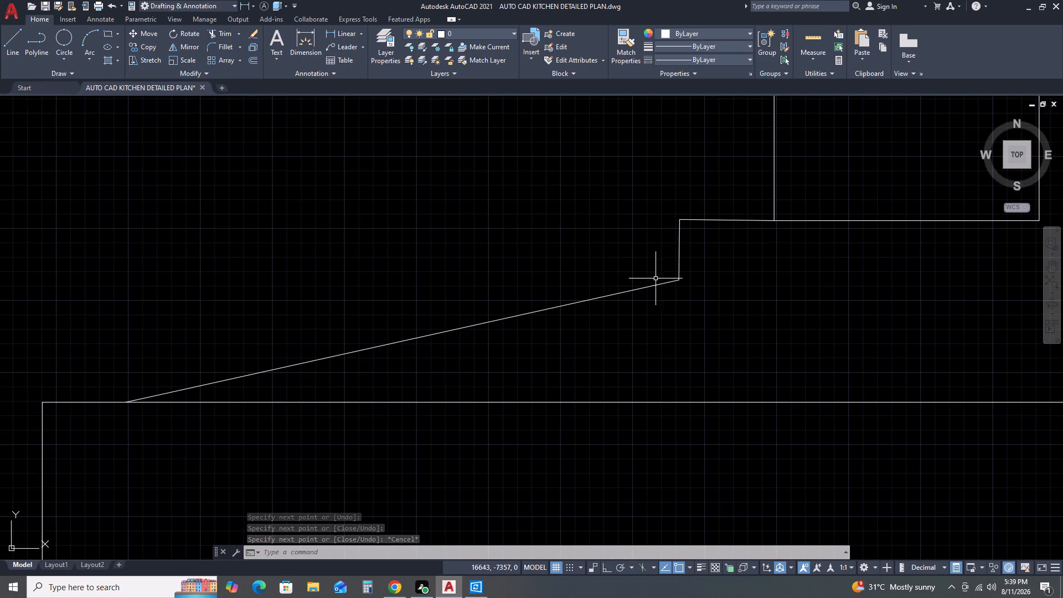
click(712, 204)
click(525, 324)
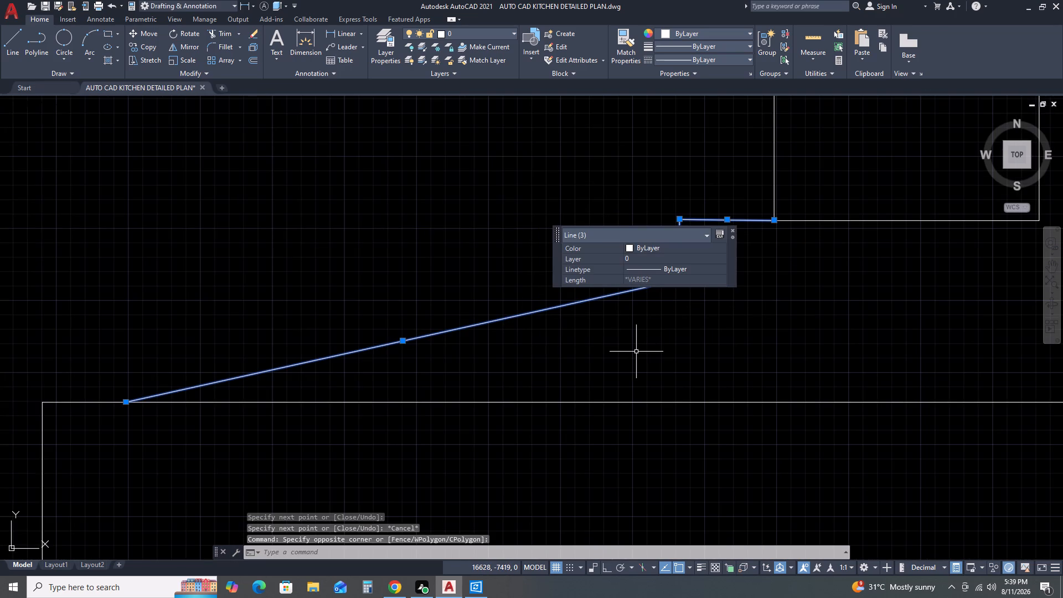
text(MI)
key(space)
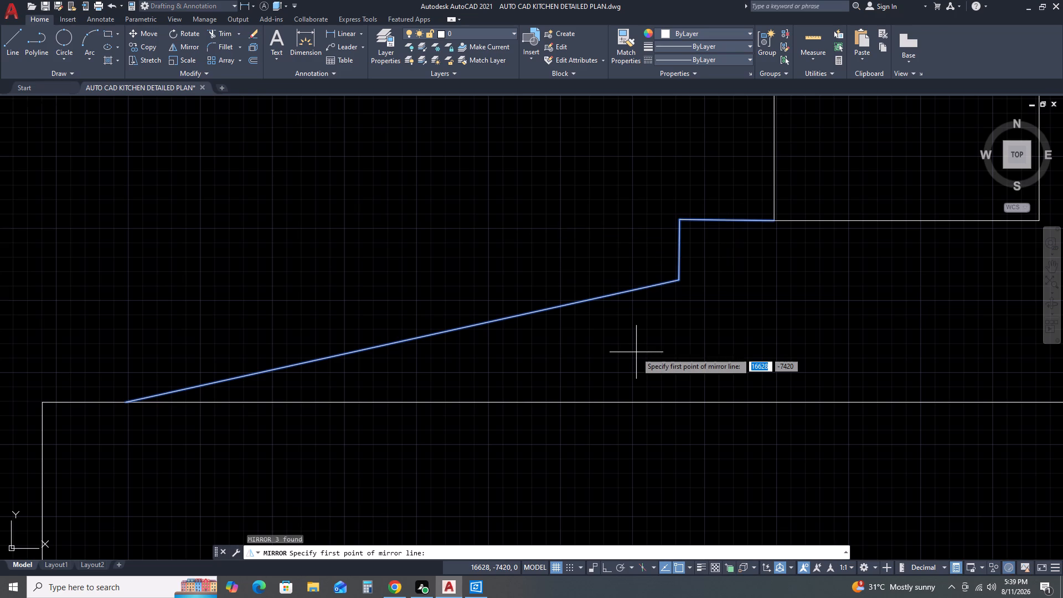
scroll(773, 307, down, 3)
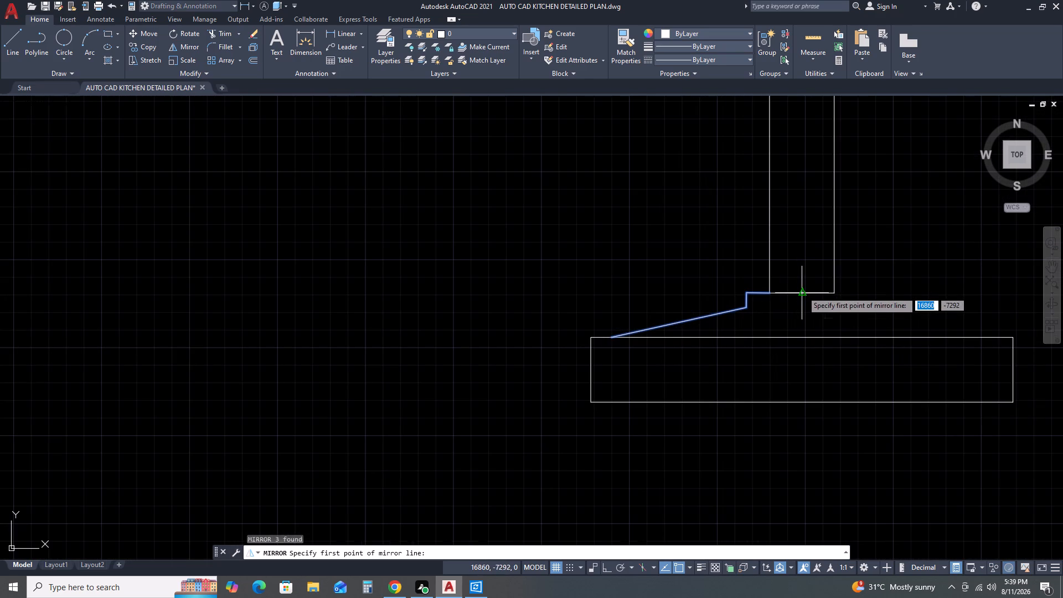
click(803, 293)
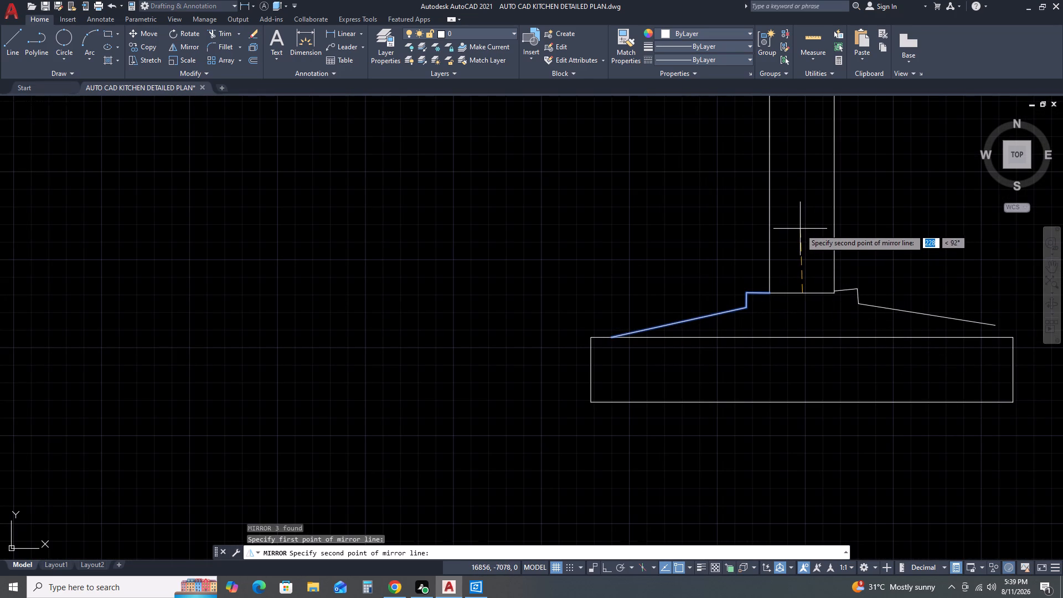
key(F8)
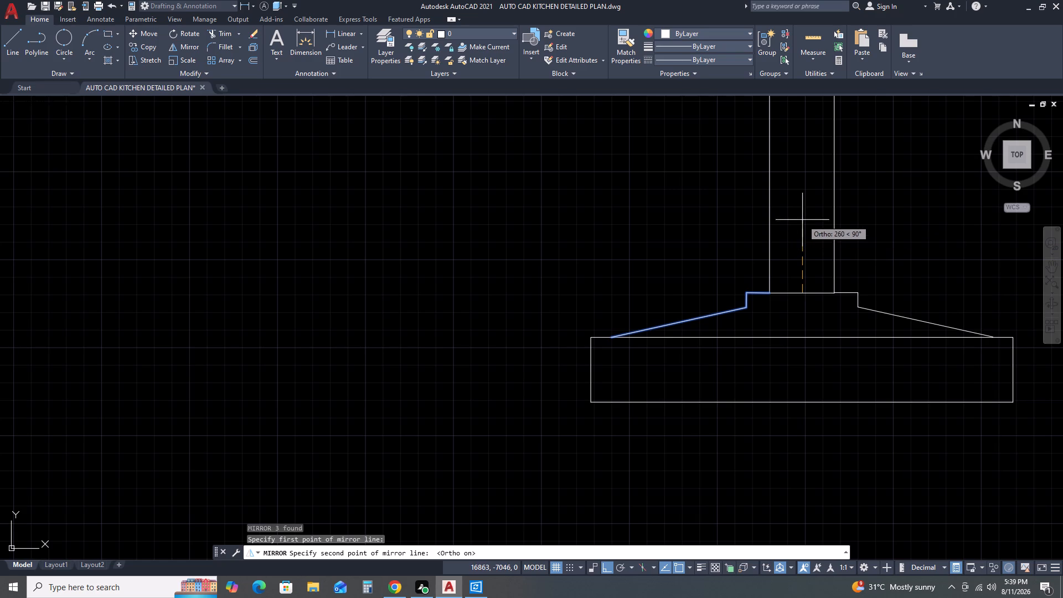
click(804, 218)
click(819, 259)
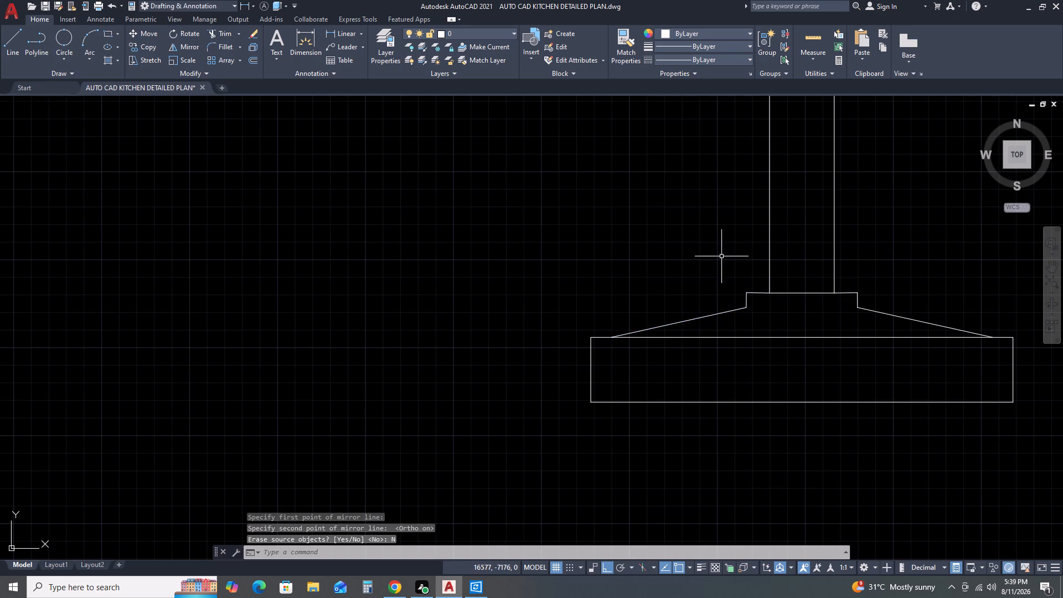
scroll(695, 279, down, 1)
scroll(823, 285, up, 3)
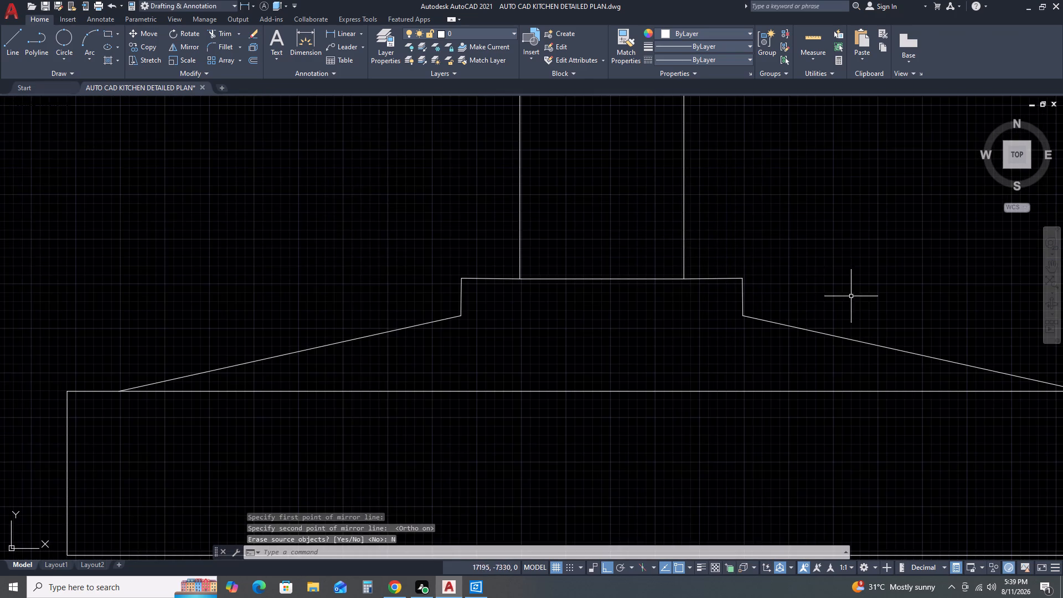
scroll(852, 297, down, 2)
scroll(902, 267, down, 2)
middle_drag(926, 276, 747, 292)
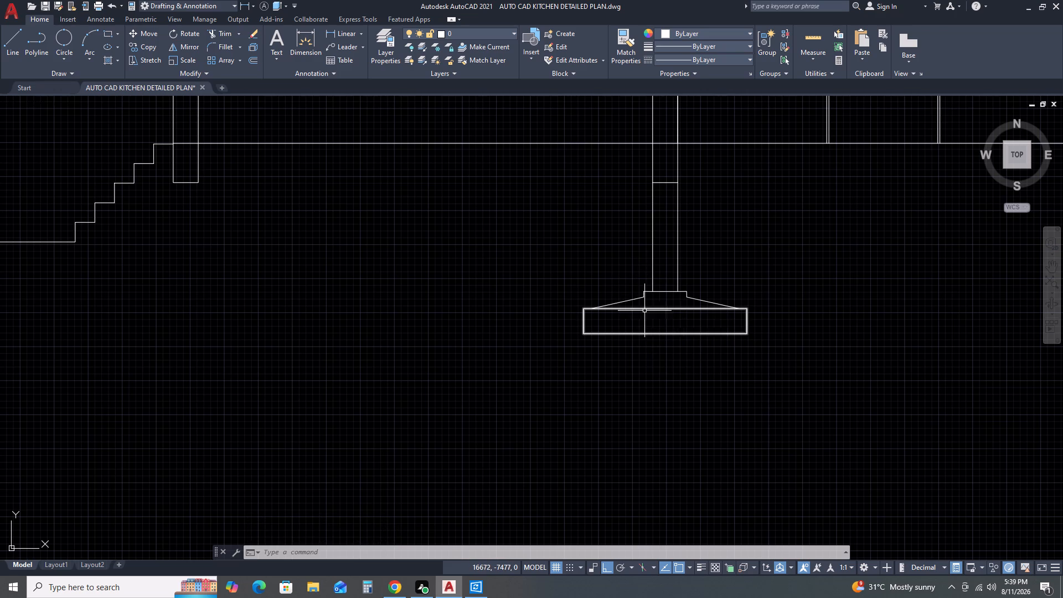
Draw a vertical line about 46 long straight down from the lower end of the cabinet-side footing slope.
scroll(694, 330, up, 2)
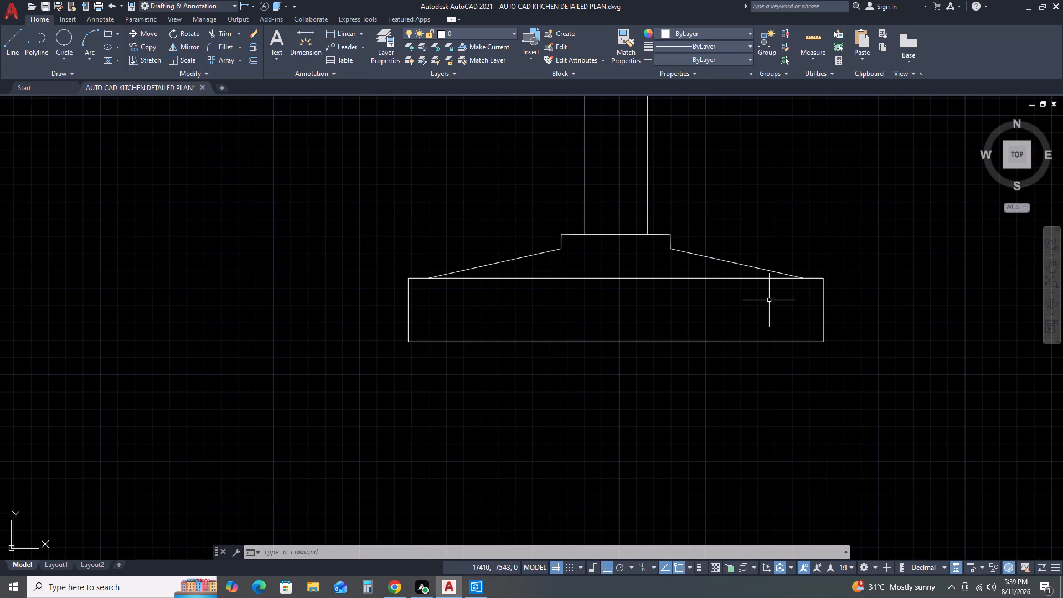
key(l)
key(space)
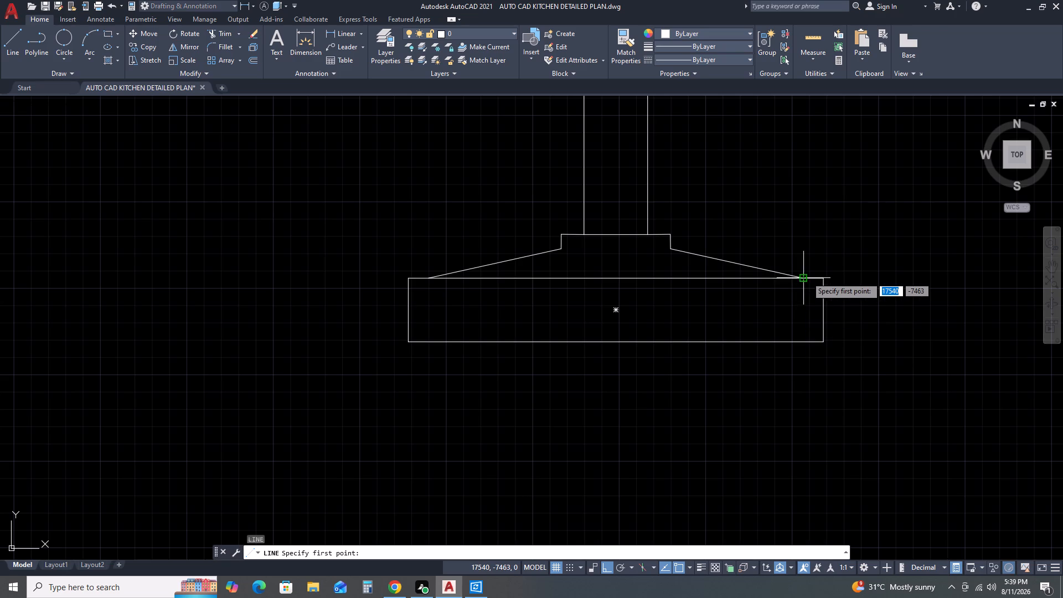
scroll(807, 277, up, 2)
click(790, 280)
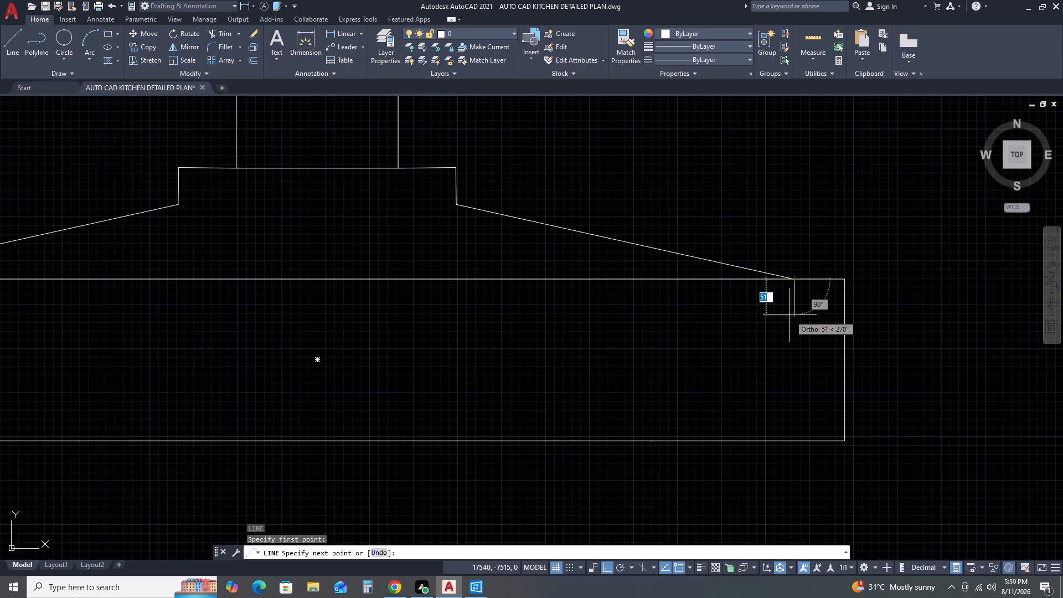
scroll(788, 315, down, 2)
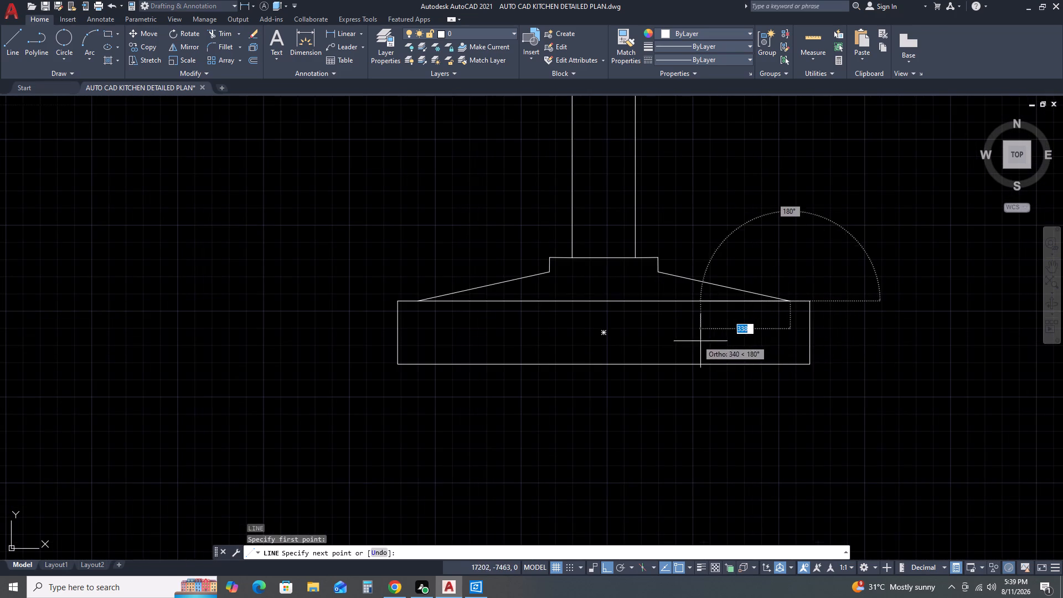
scroll(791, 316, up, 2)
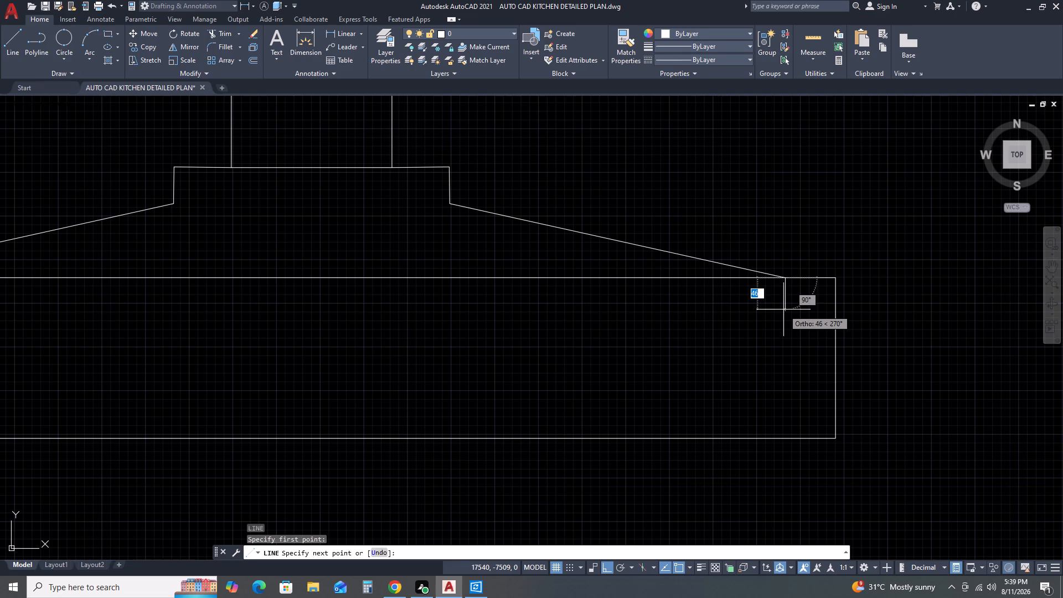
click(786, 310)
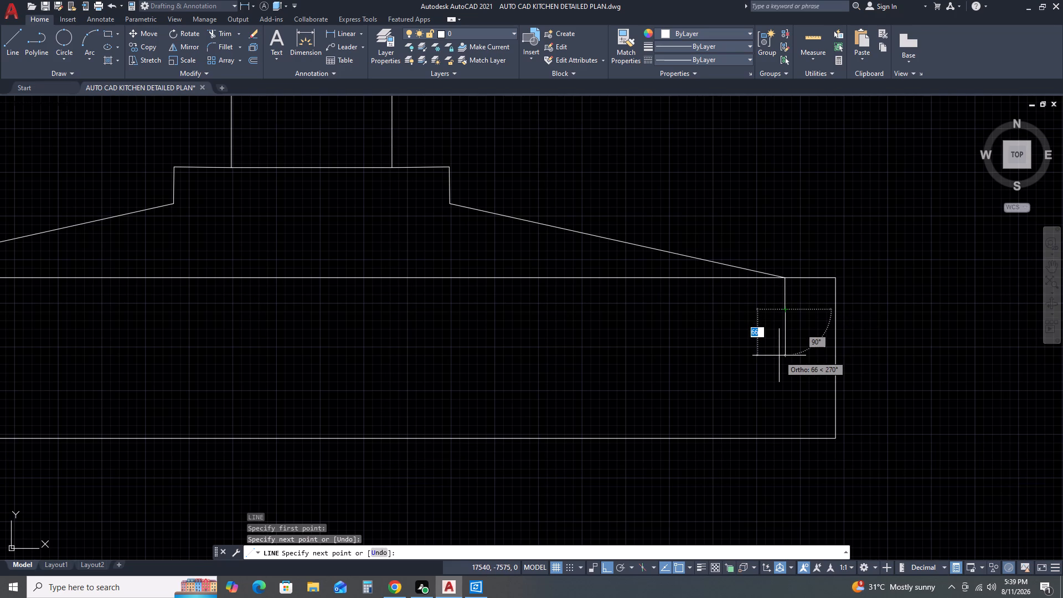
key(Escape)
From the stair-side slope's lower end, draw a line about 53 down and about 1360 across to the opposite short vertical.
key(space)
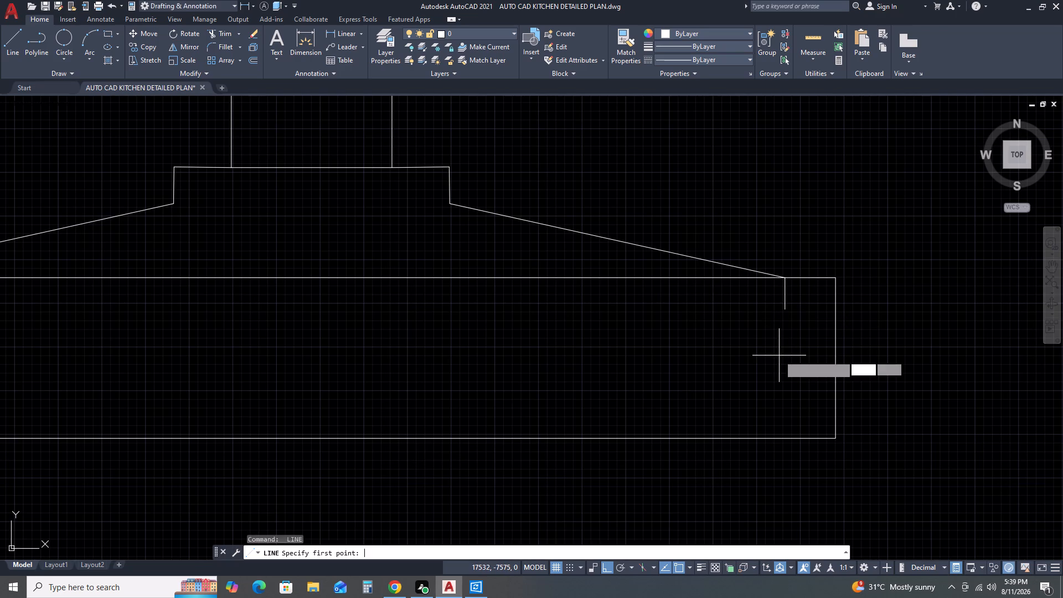
scroll(779, 355, down, 3)
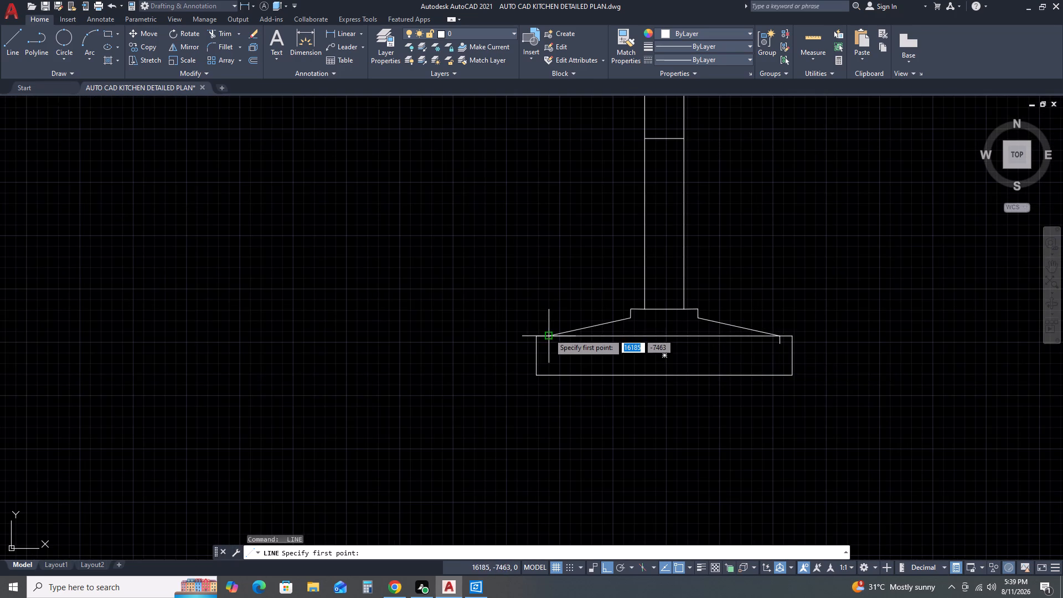
scroll(546, 333, up, 2)
click(549, 343)
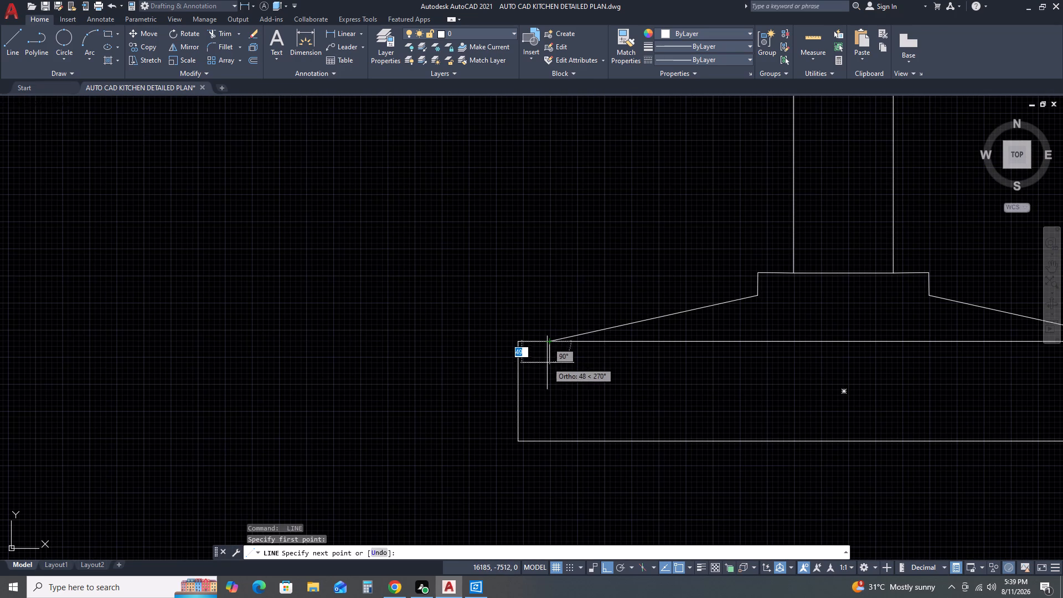
click(547, 364)
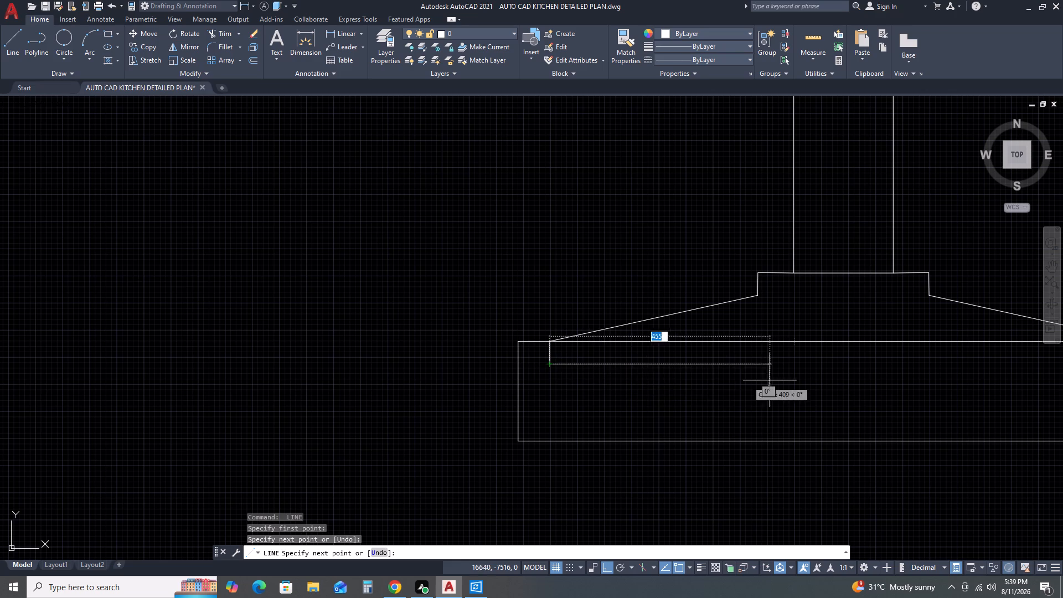
scroll(847, 380, down, 1)
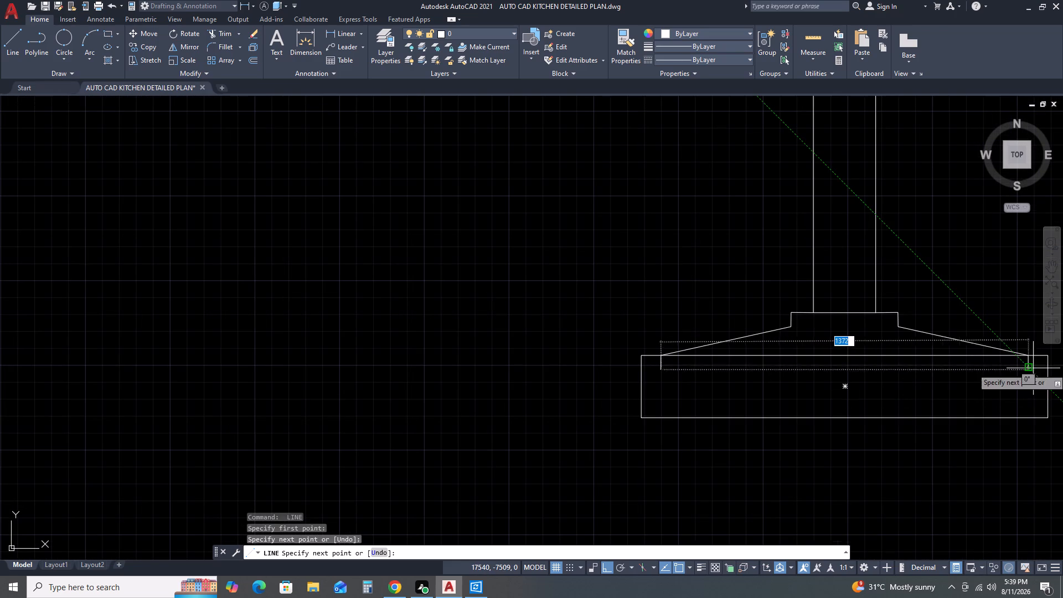
click(1033, 368)
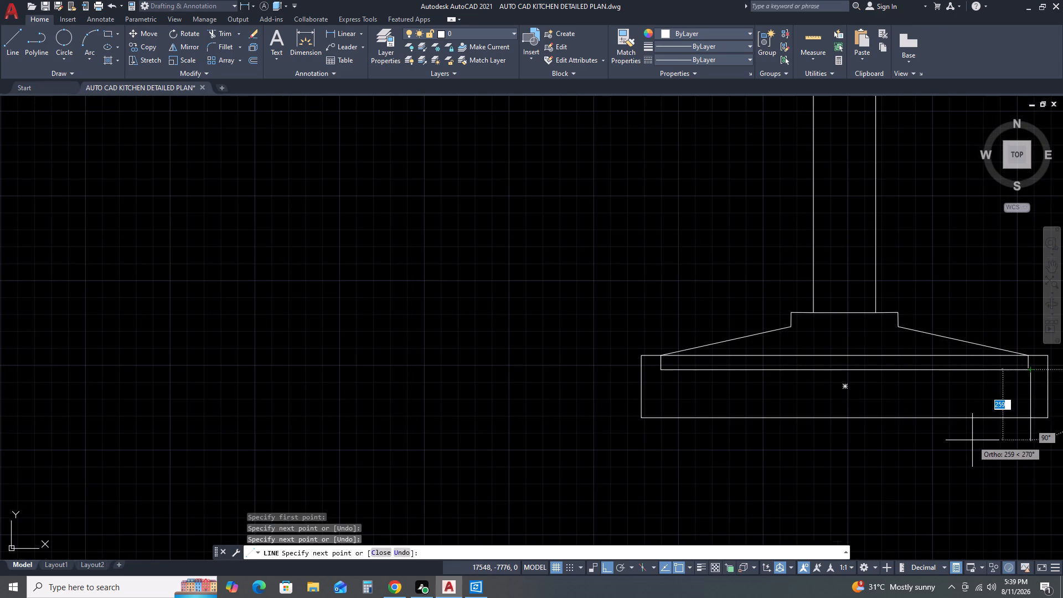
key(Escape)
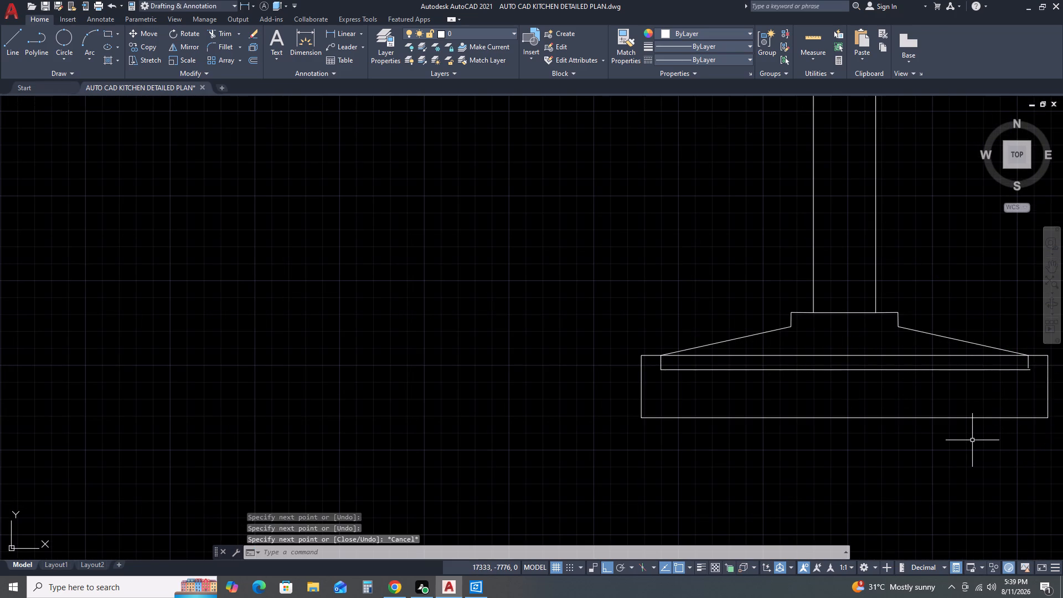
Fillet the cabinet-side short vertical and the footing profile's new bottom line into a sharp corner with radius 0.
text(F)
key(space)
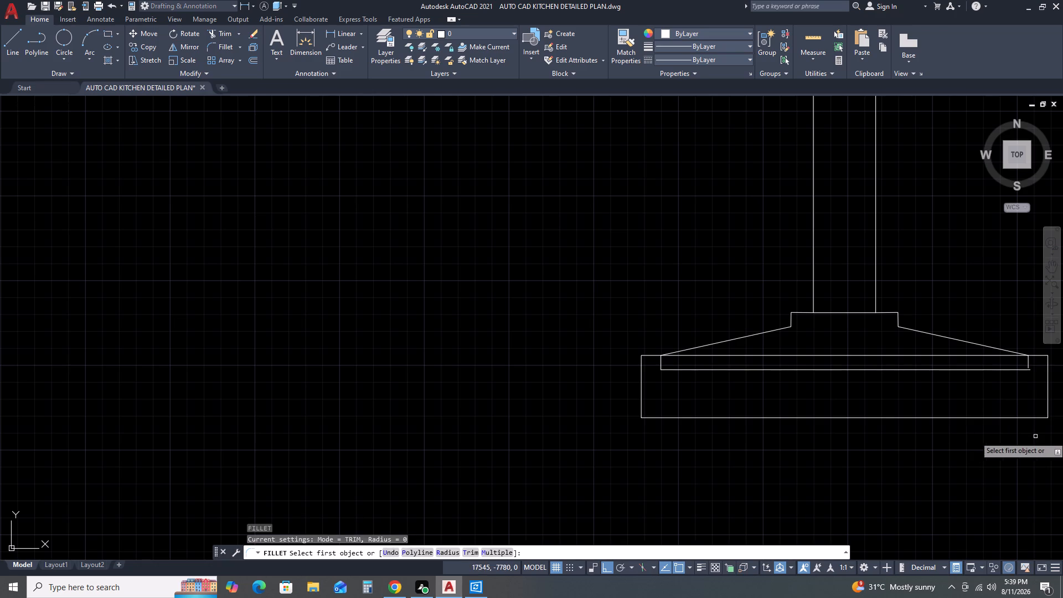
scroll(1047, 356, up, 2)
middle_drag(913, 364, 899, 359)
middle_drag(866, 350, 857, 348)
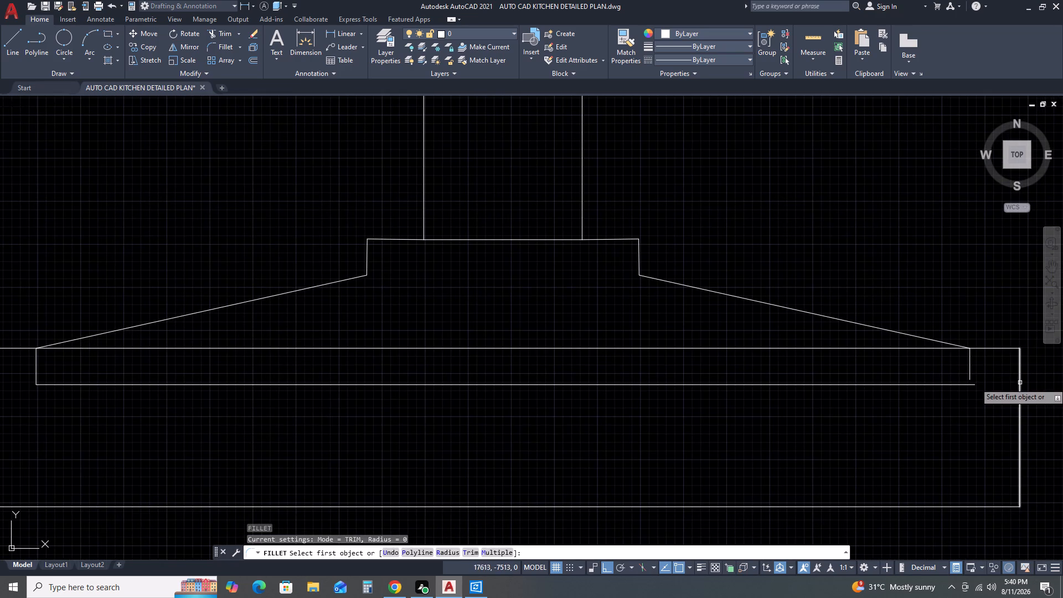
click(968, 369)
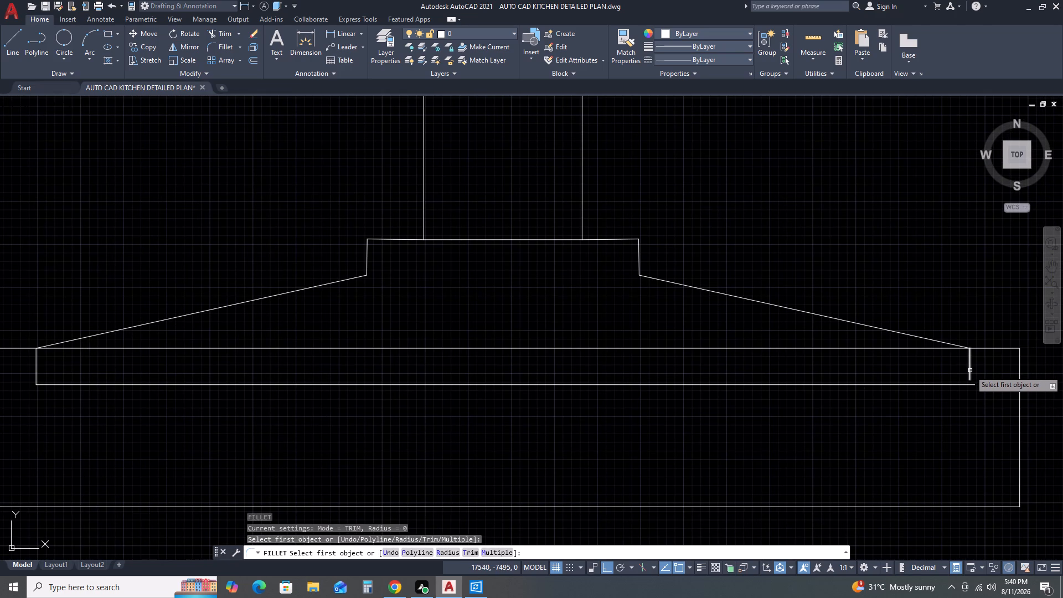
click(970, 370)
click(955, 385)
scroll(823, 408, down, 3)
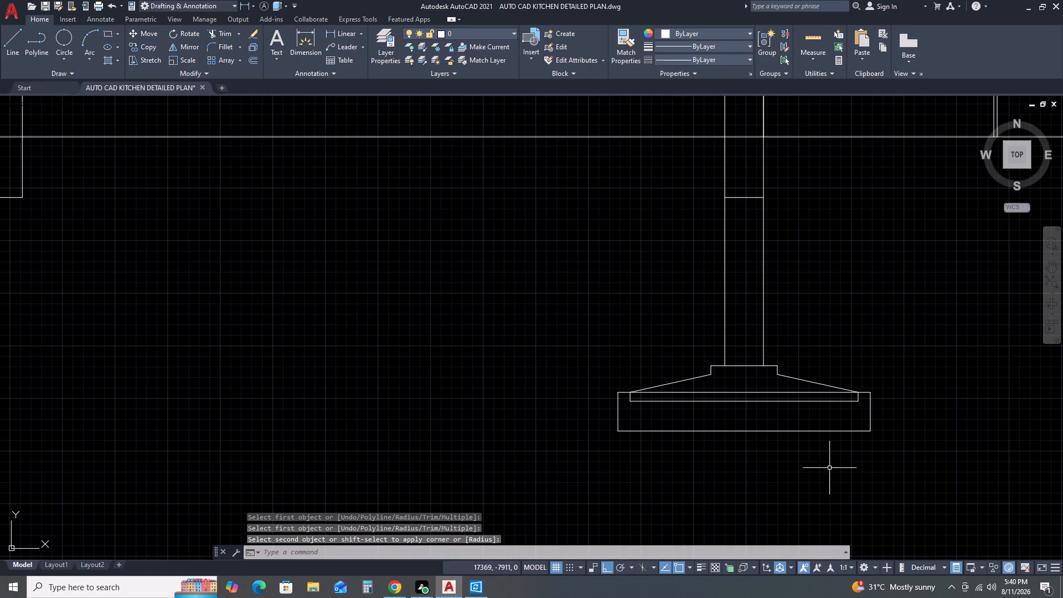
key(Escape)
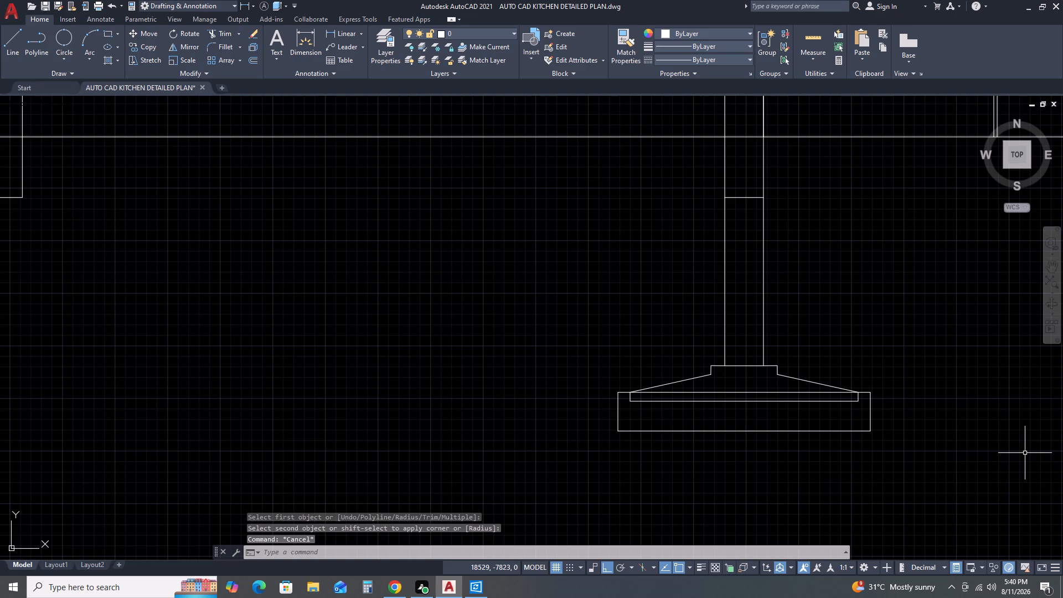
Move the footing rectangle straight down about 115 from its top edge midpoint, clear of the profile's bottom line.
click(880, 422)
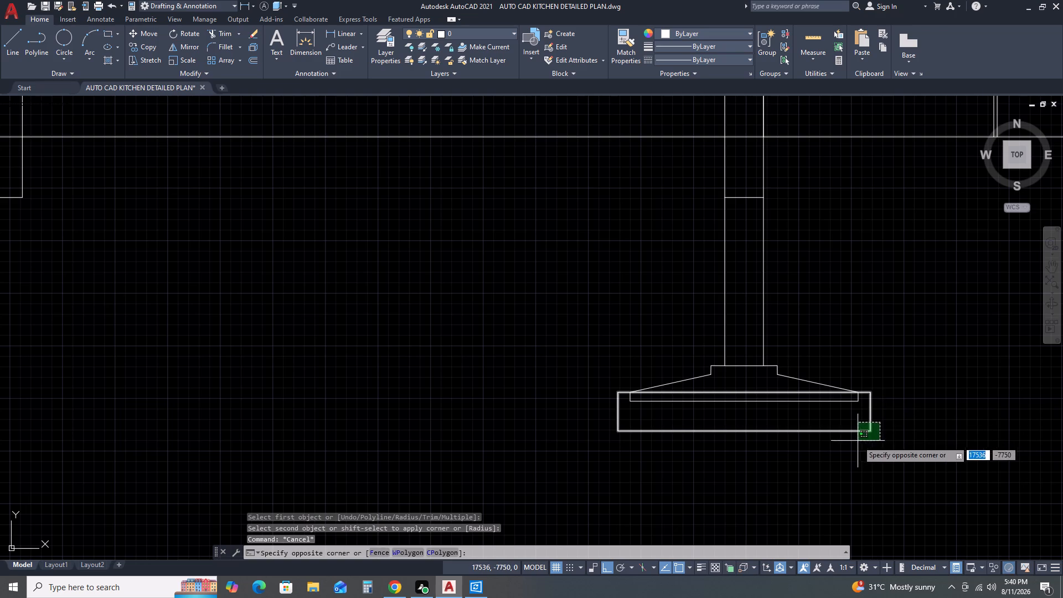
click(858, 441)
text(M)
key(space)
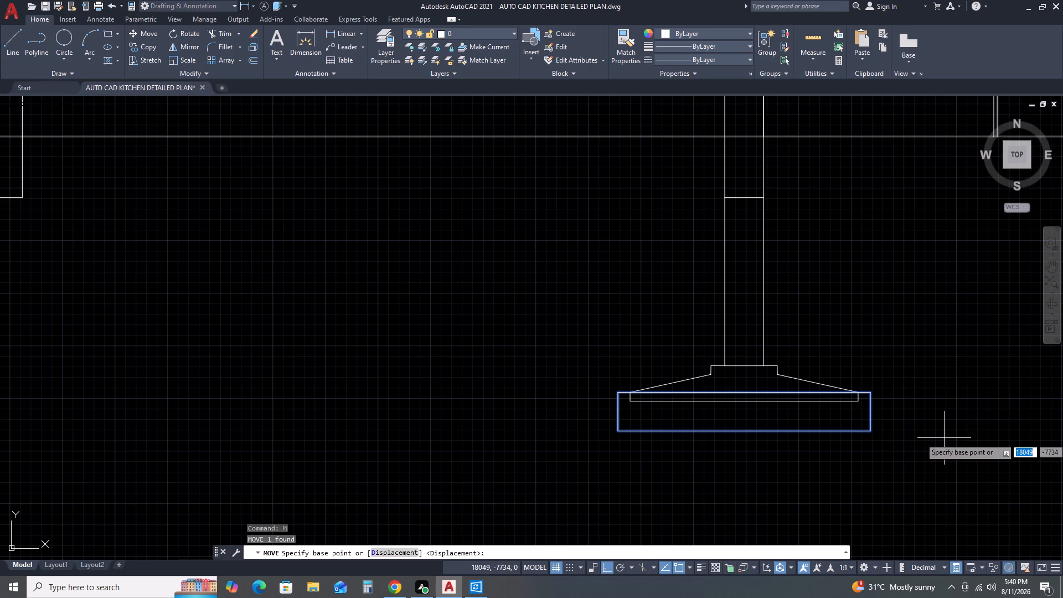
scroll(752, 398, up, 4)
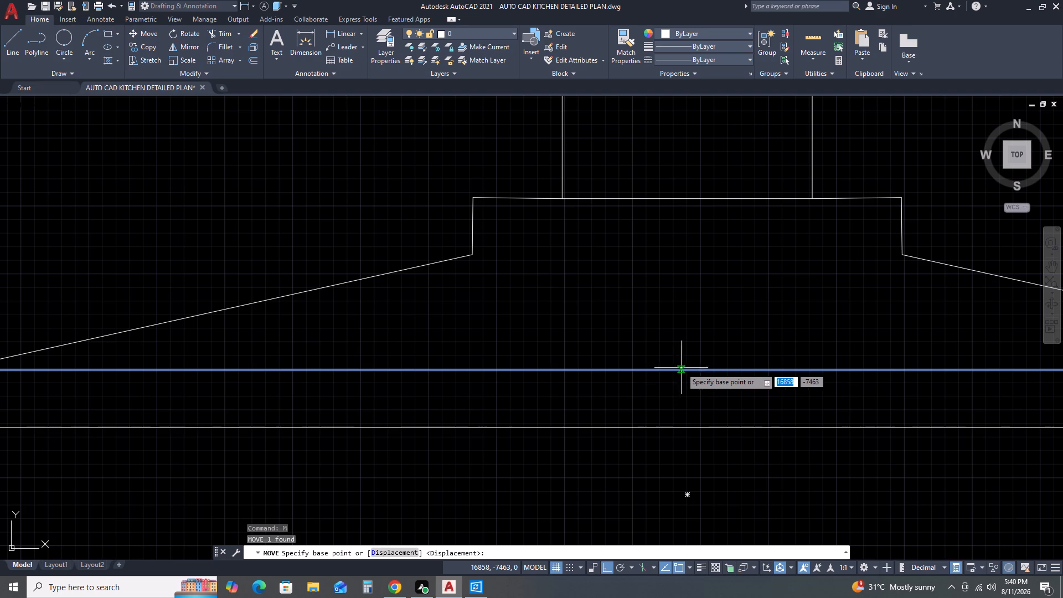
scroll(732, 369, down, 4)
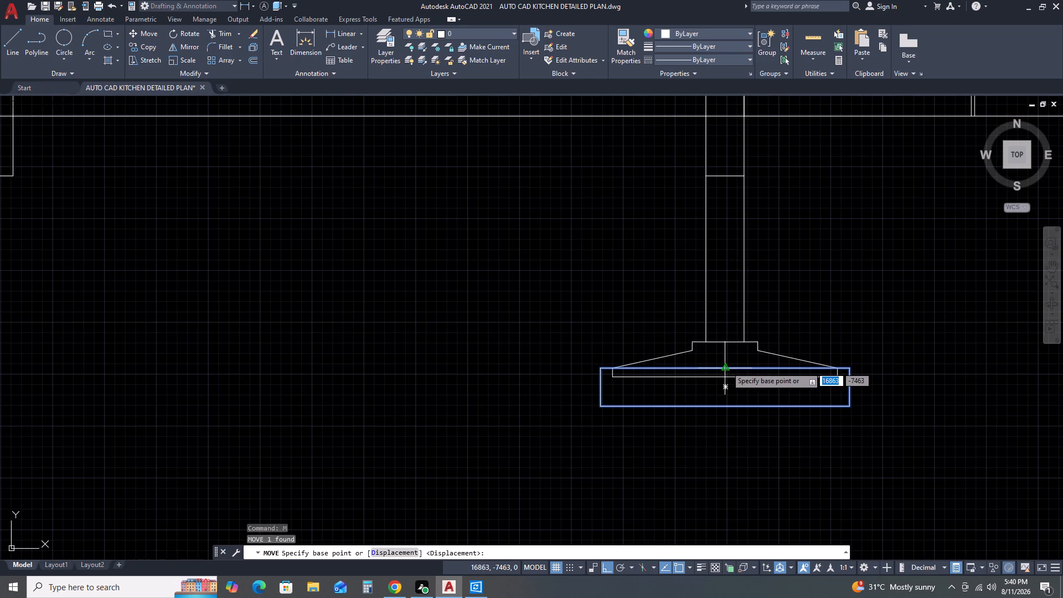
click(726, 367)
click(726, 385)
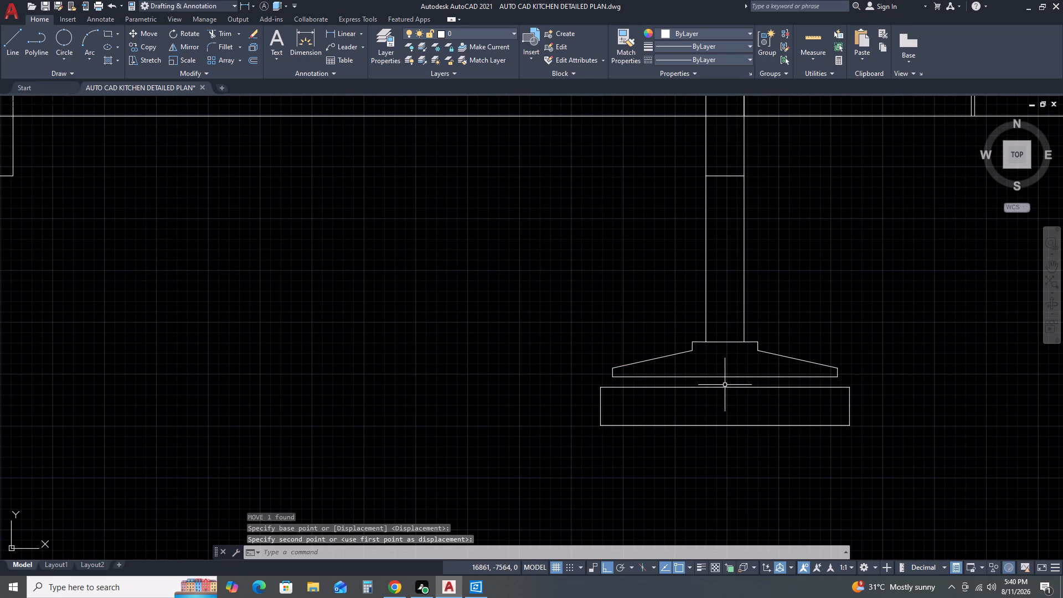
Move the footing rectangle so its top edge midpoint sits on the midpoint of the sloped profile's bottom line.
click(880, 391)
click(788, 431)
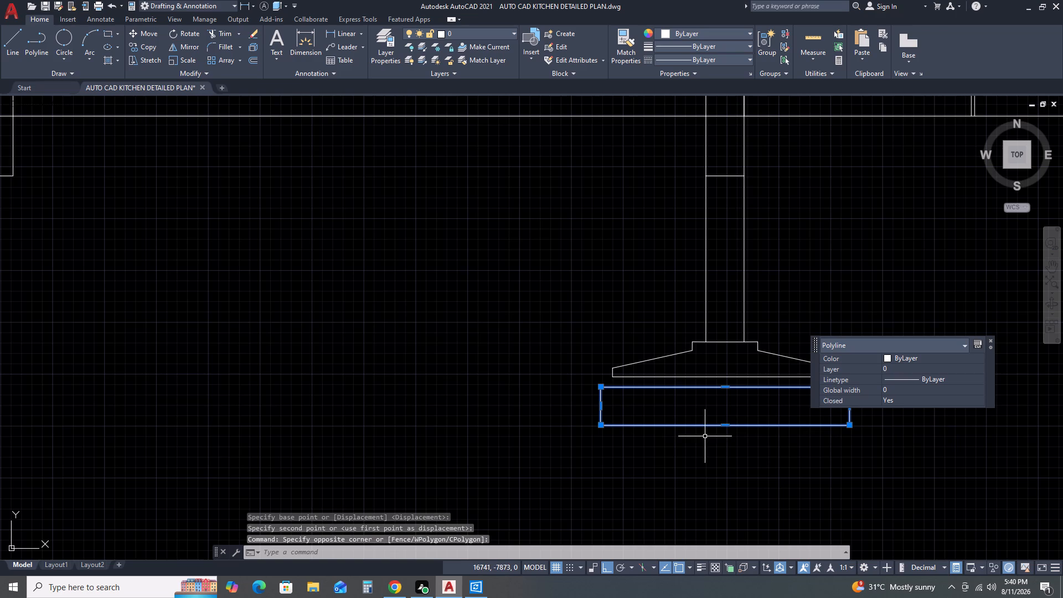
text(M)
key(space)
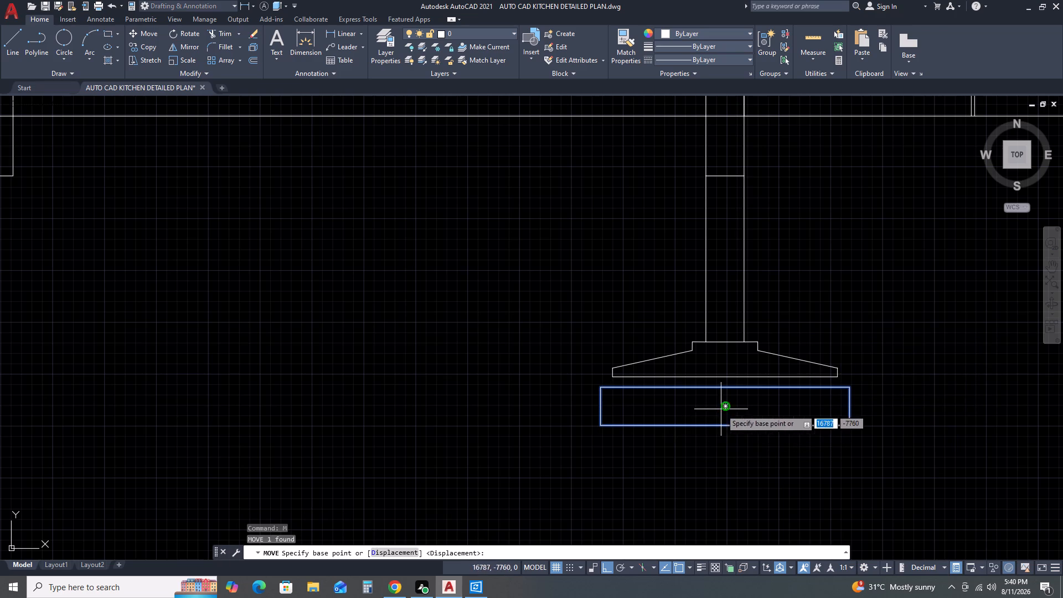
click(725, 385)
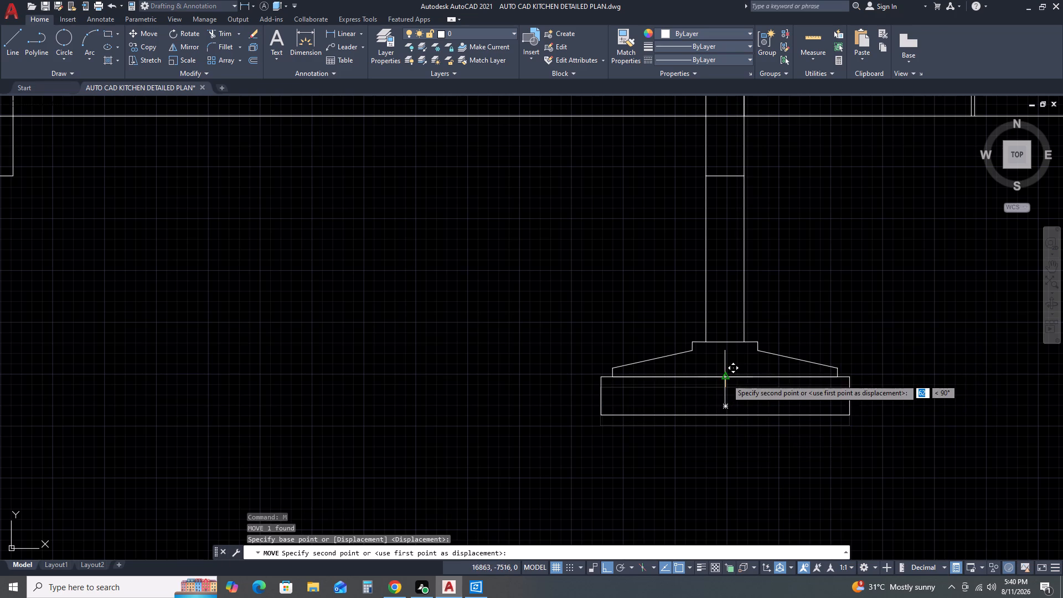
click(726, 376)
scroll(731, 380, down, 1)
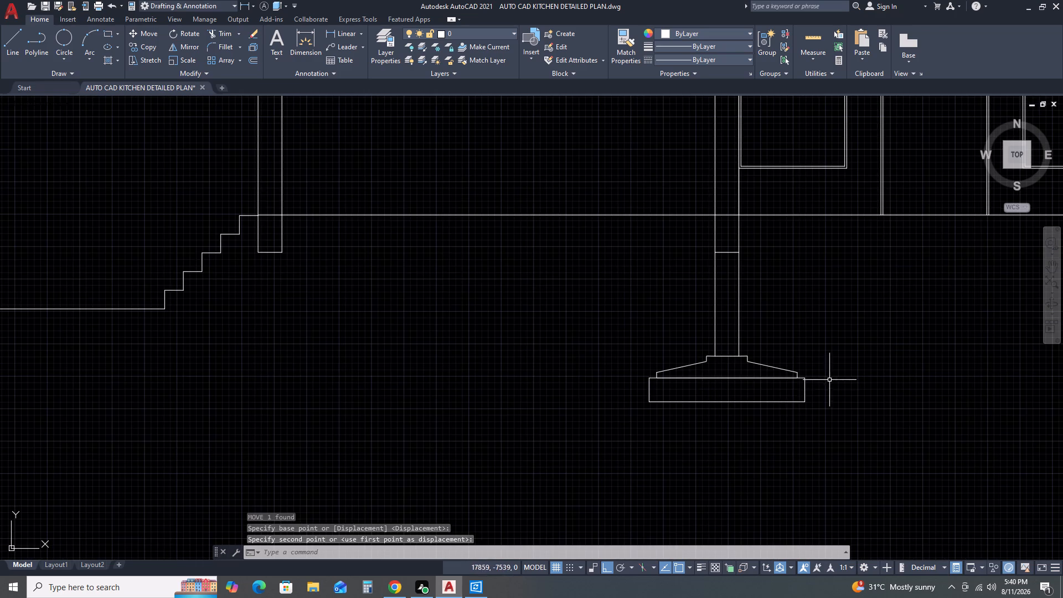
Match the foundation wall, sloped footing and base rectangle to the dashed cabinet door line in SECTION - AT 'A'.
scroll(804, 377, up, 4)
scroll(785, 368, down, 2)
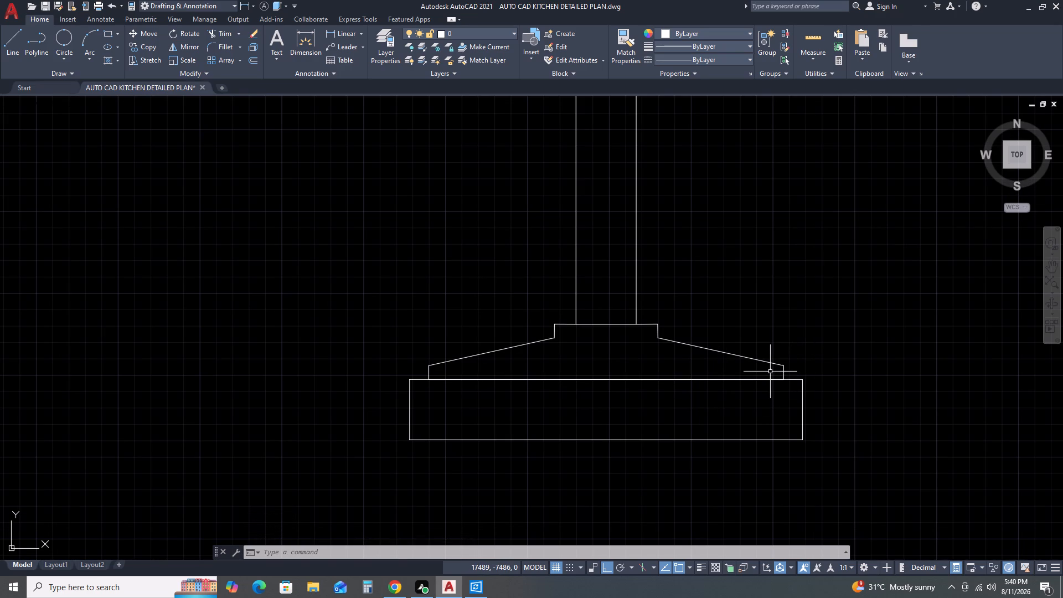
scroll(774, 362, up, 1)
scroll(873, 370, down, 4)
middle_drag(939, 367, 784, 355)
middle_drag(771, 355, 737, 355)
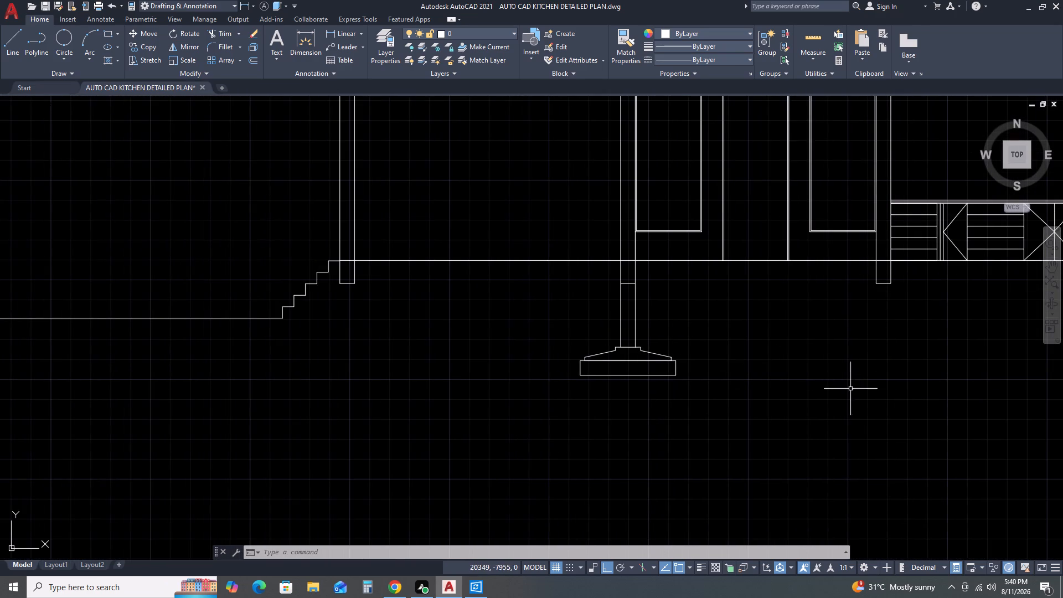
text(MA)
key(space)
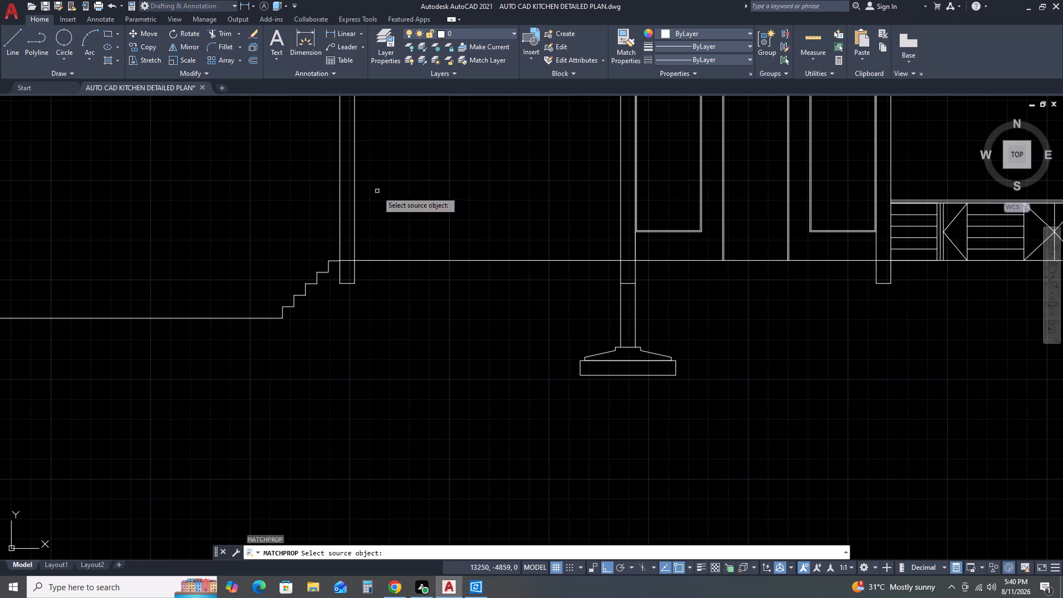
scroll(531, 255, down, 3)
scroll(415, 162, up, 4)
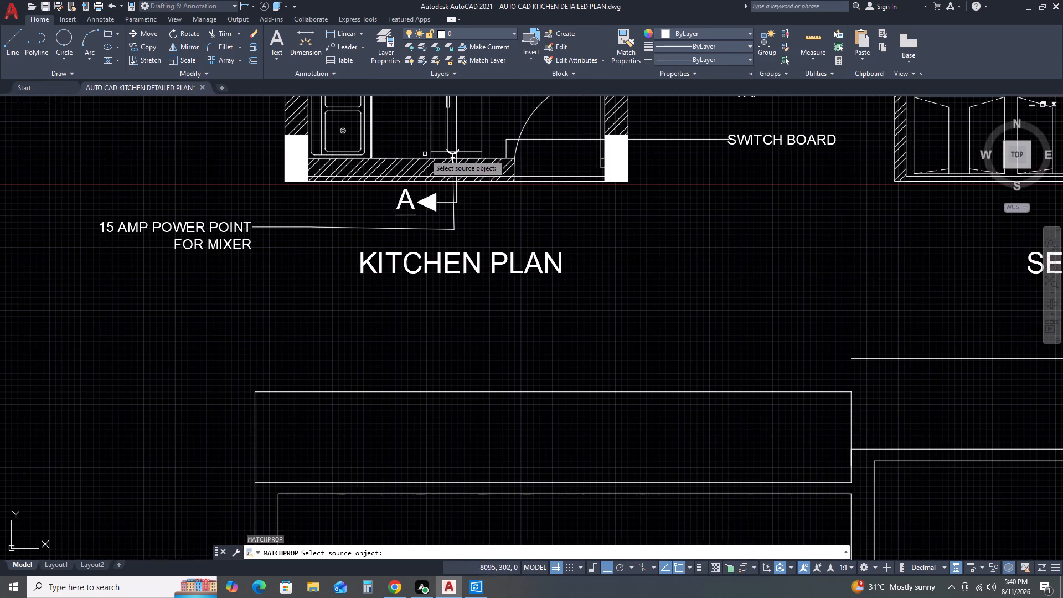
scroll(617, 203, down, 3)
scroll(733, 189, up, 3)
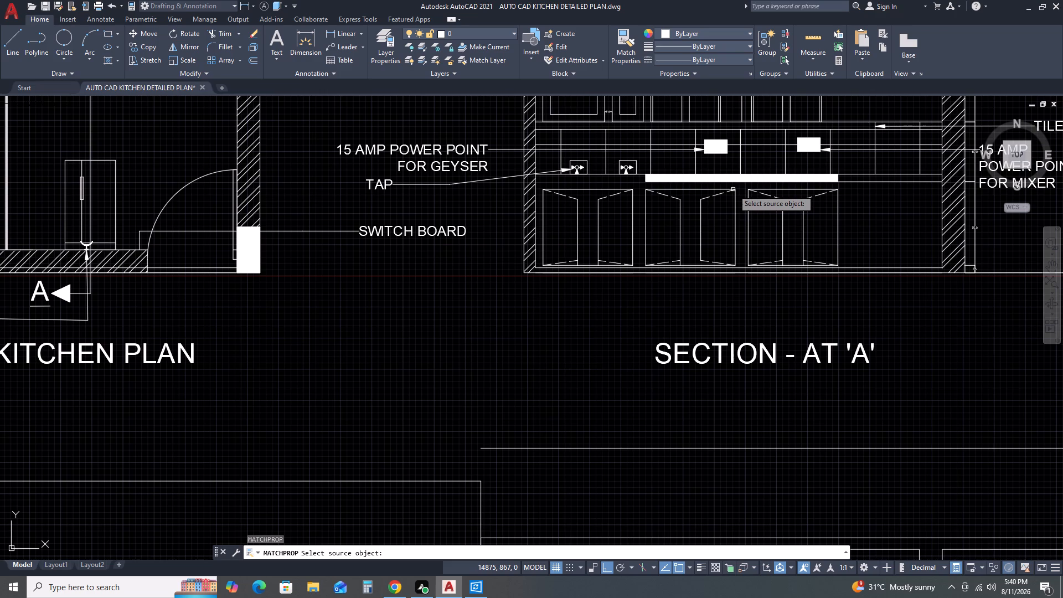
click(718, 192)
click(718, 193)
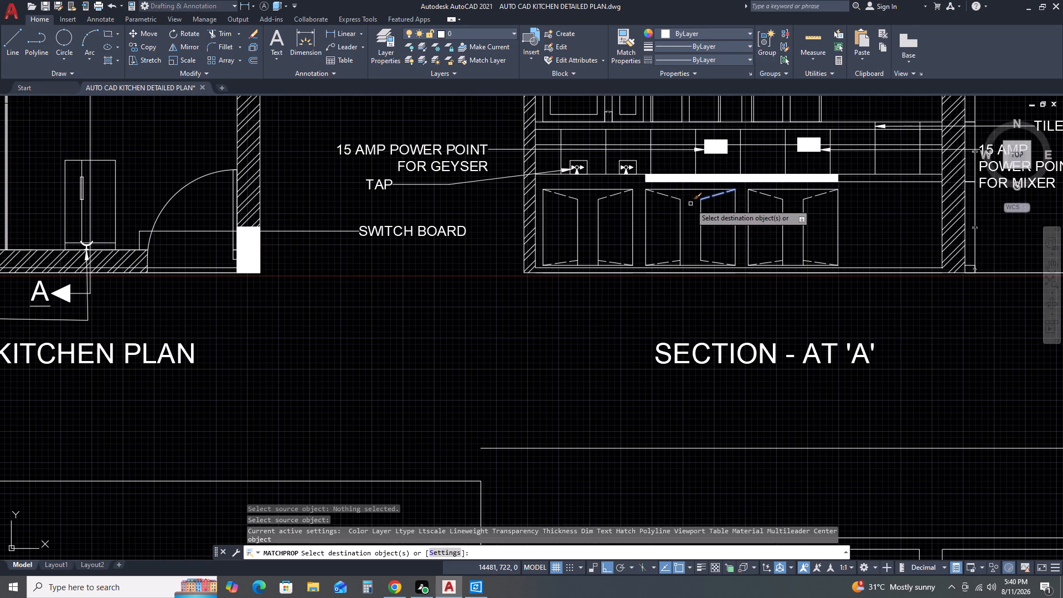
scroll(670, 194, down, 5)
scroll(722, 322, up, 3)
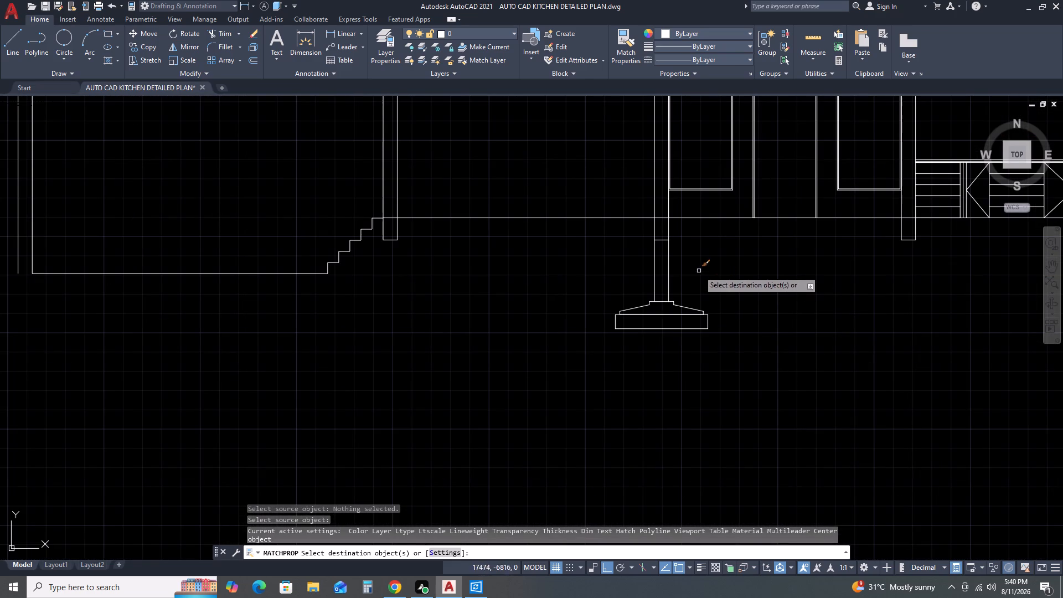
click(699, 271)
click(601, 353)
scroll(668, 329, down, 1)
scroll(659, 313, up, 2)
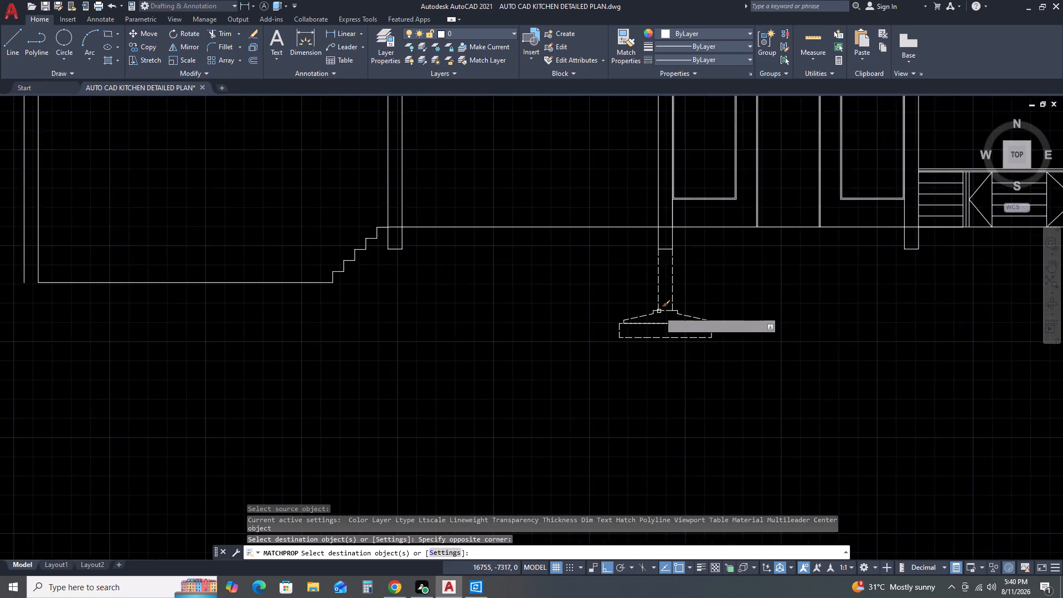
click(655, 331)
triple_click(657, 330)
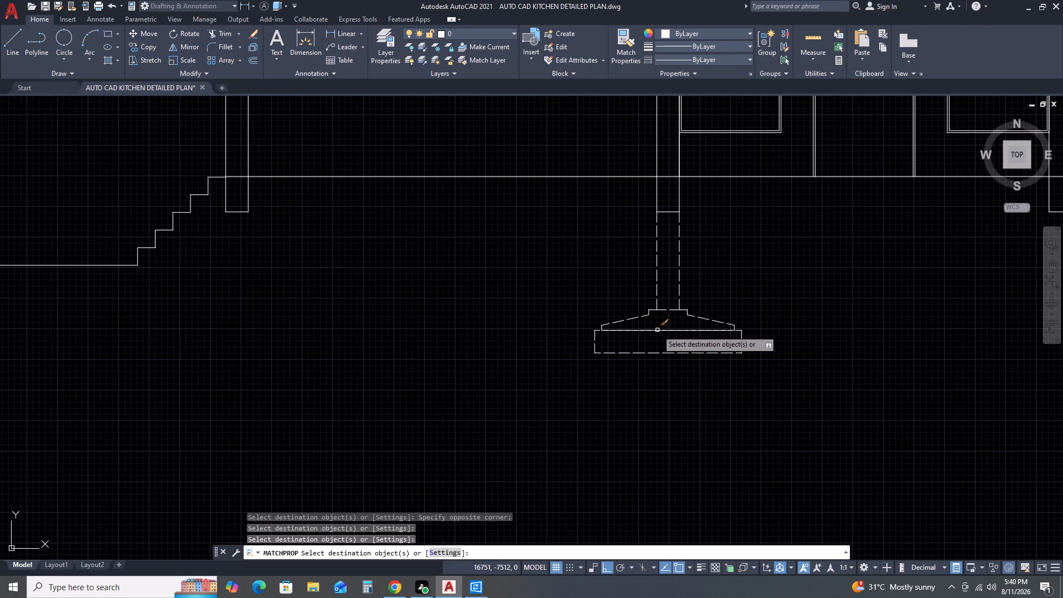
key(Escape)
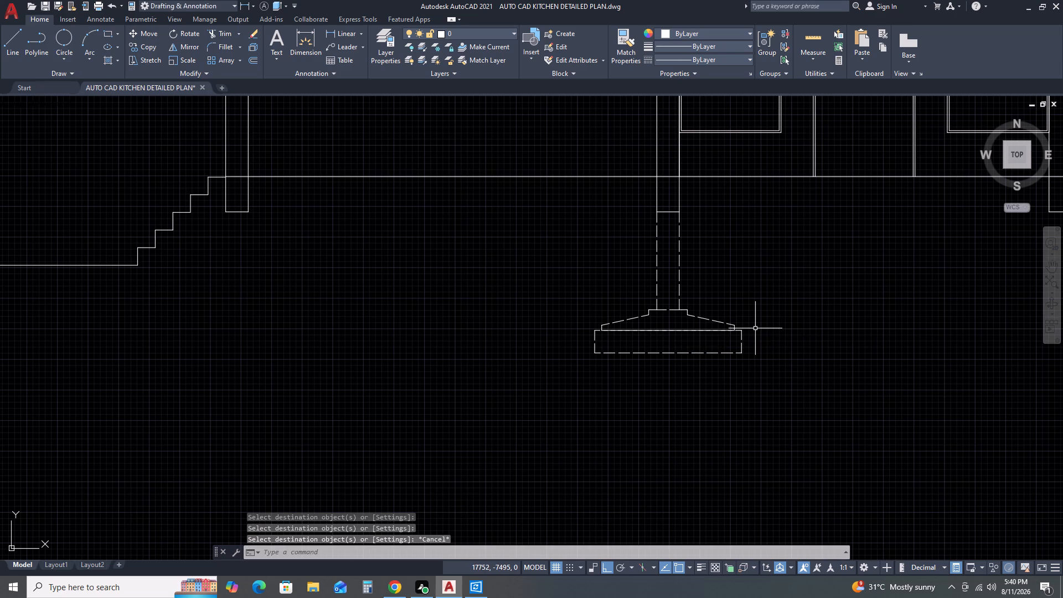
Delete the footing profile's bottom line that overlaps the top edge of the base rectangle.
scroll(734, 414, up, 1)
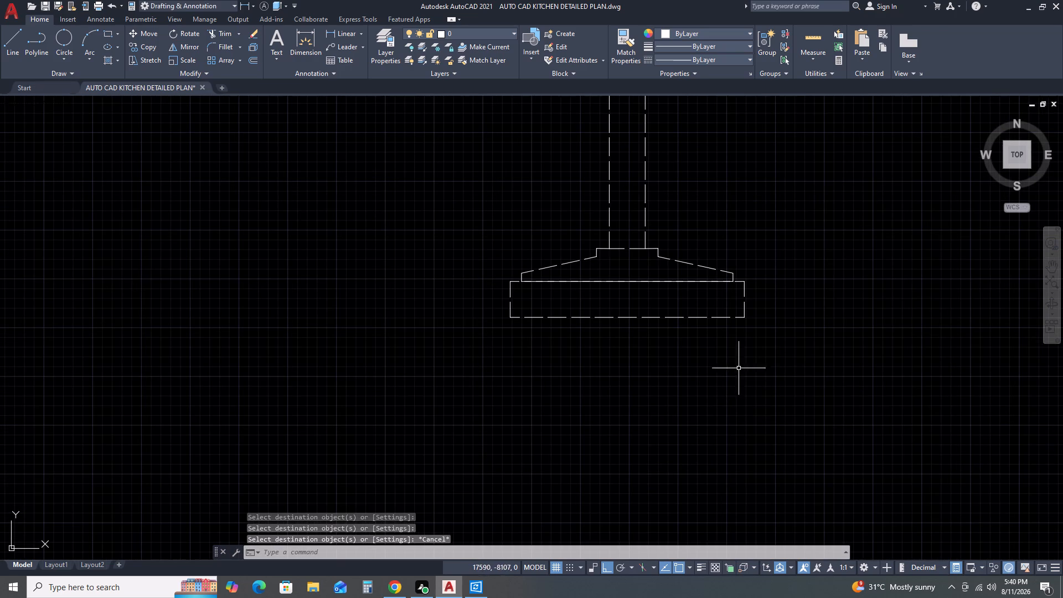
scroll(684, 282, up, 2)
click(684, 281)
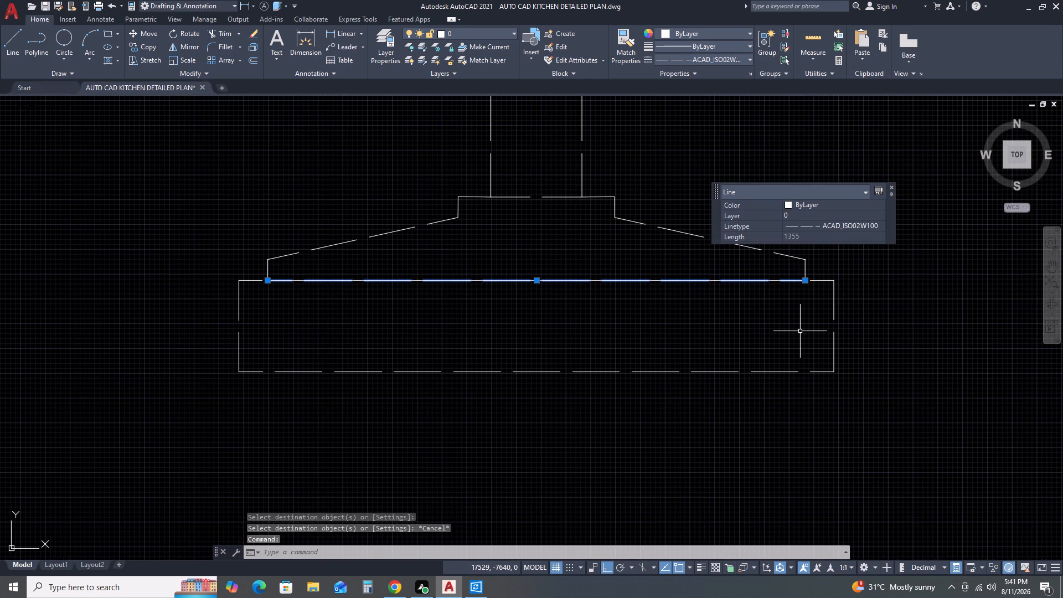
key(Delete)
Examine the edges and corners of the dashed base rectangle beneath the sloped footing.
scroll(784, 201, down, 2)
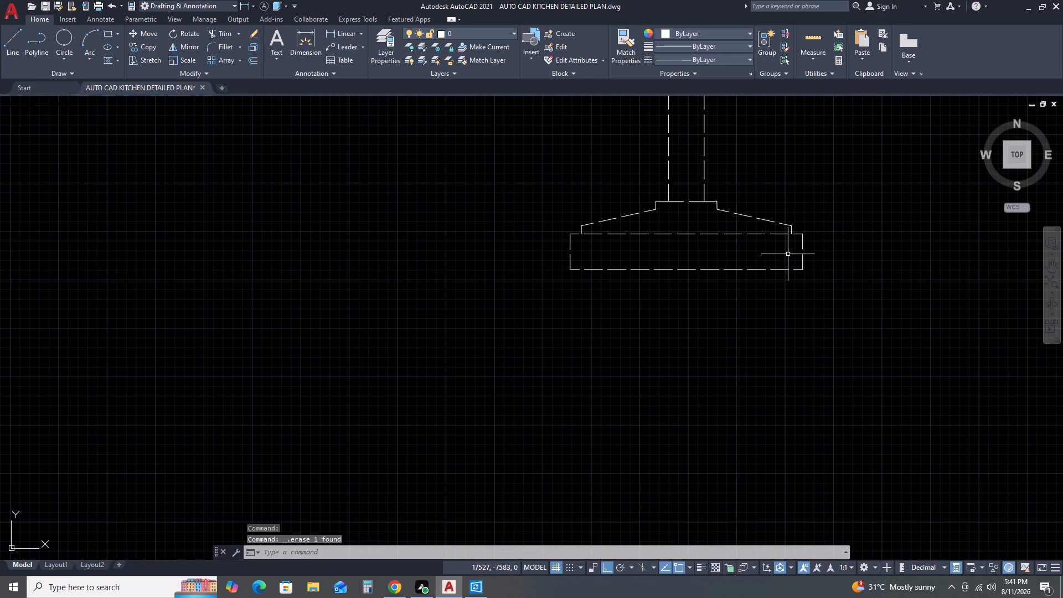
scroll(784, 248, up, 2)
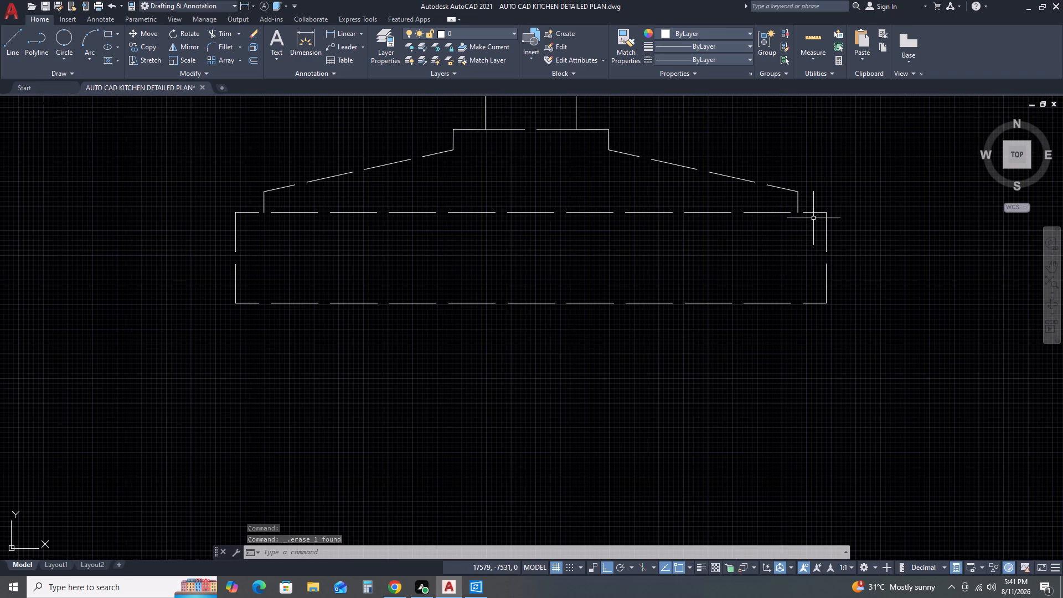
click(822, 212)
scroll(822, 214, up, 1)
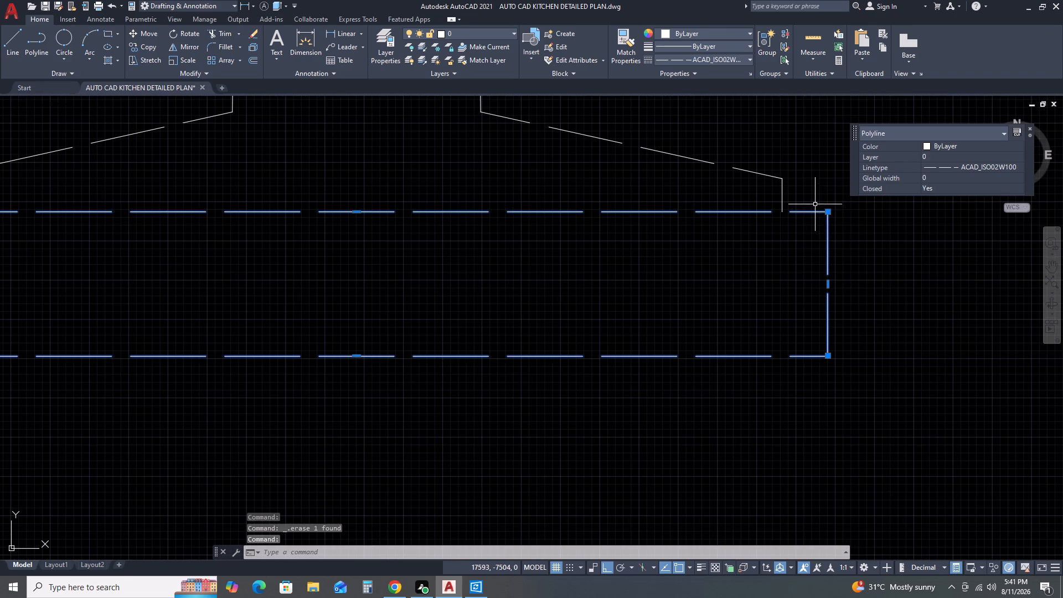
scroll(825, 347, up, 2)
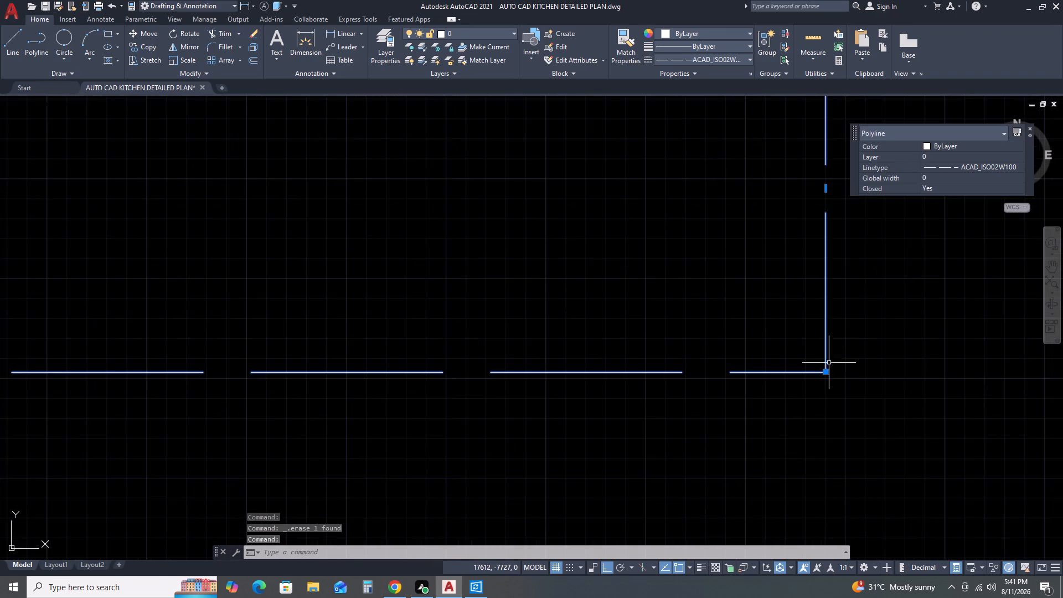
scroll(830, 394, up, 3)
scroll(827, 386, down, 9)
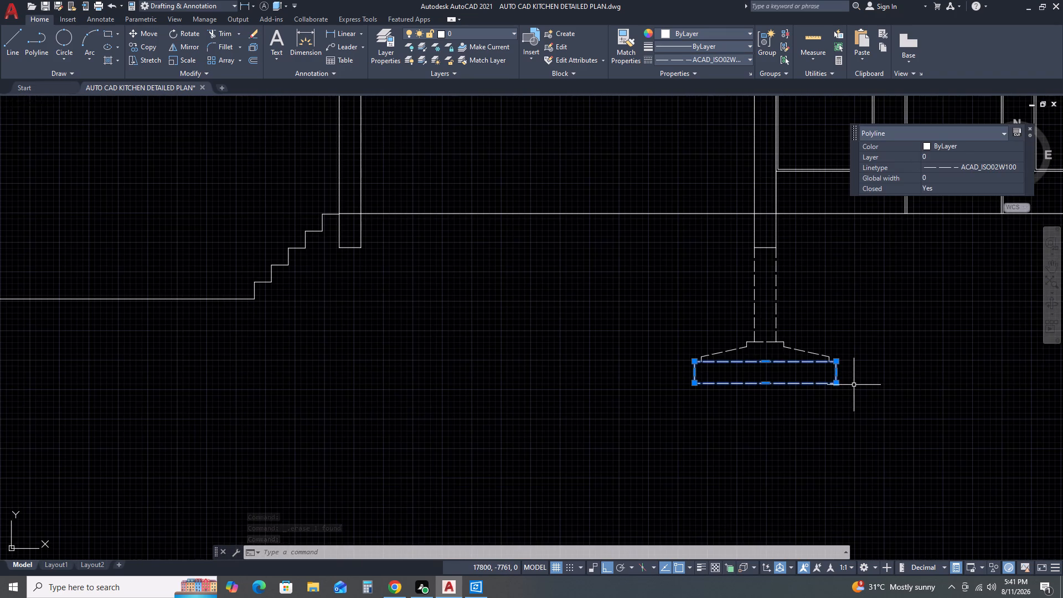
middle_drag(913, 386, 848, 385)
middle_drag(838, 385, 825, 386)
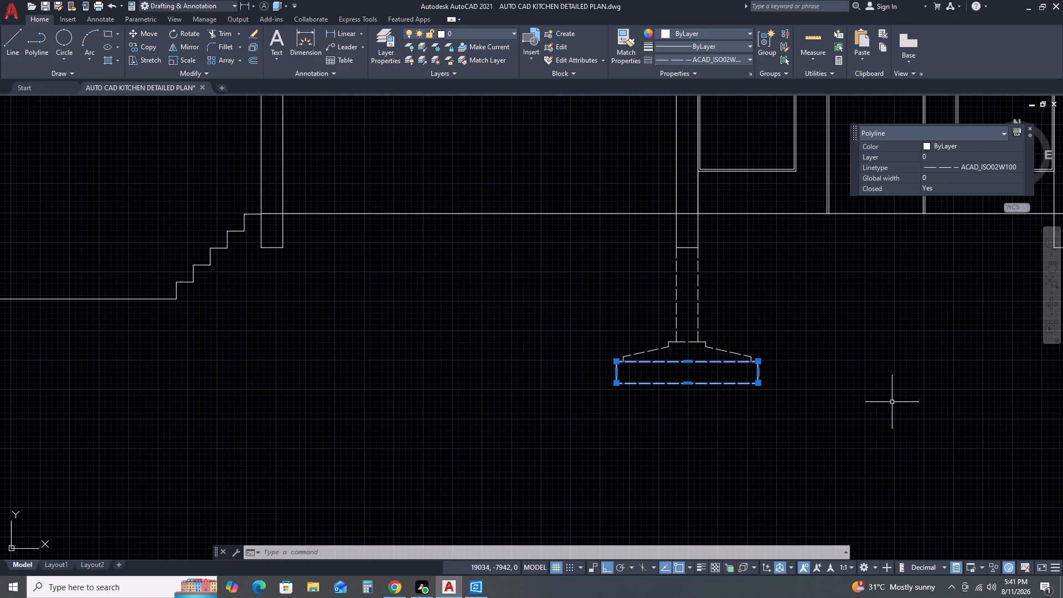
key(Escape)
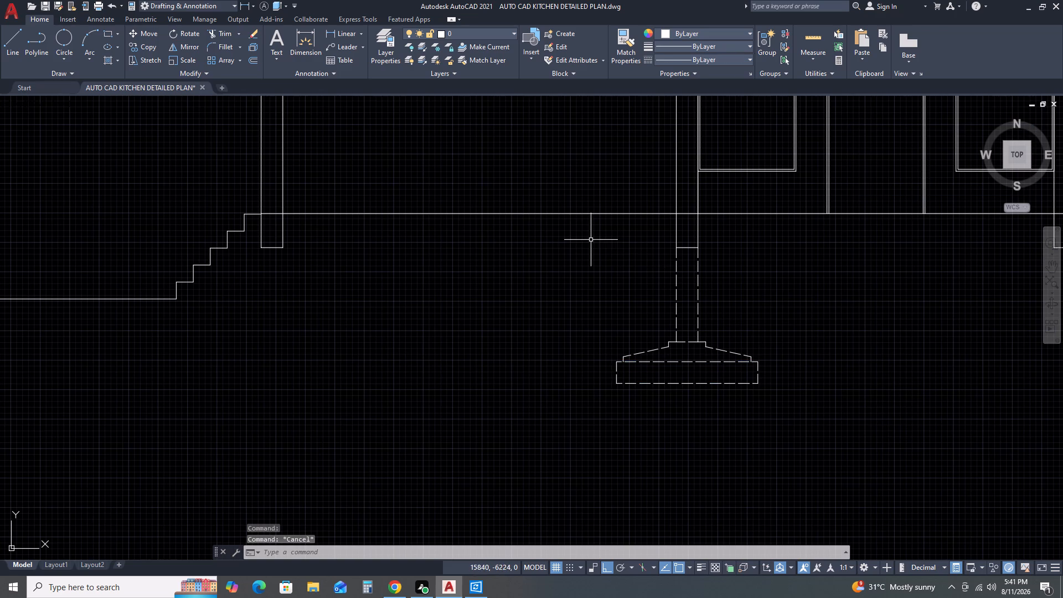
Copy the dashed foundation wall and footing 4000 across to the lower corner of the wall beside the cabinets.
click(566, 228)
click(824, 424)
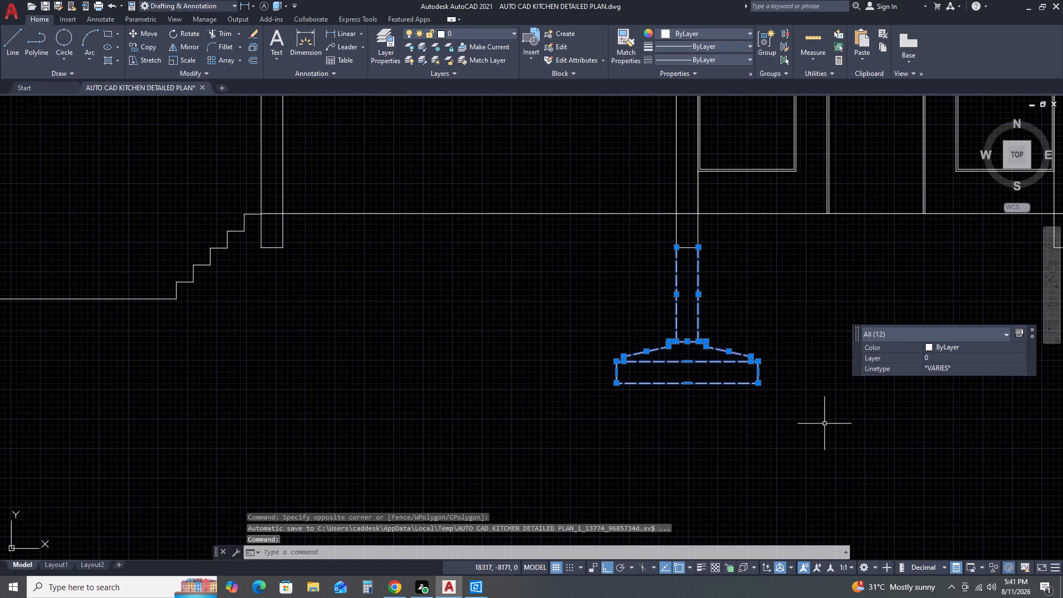
key(c)
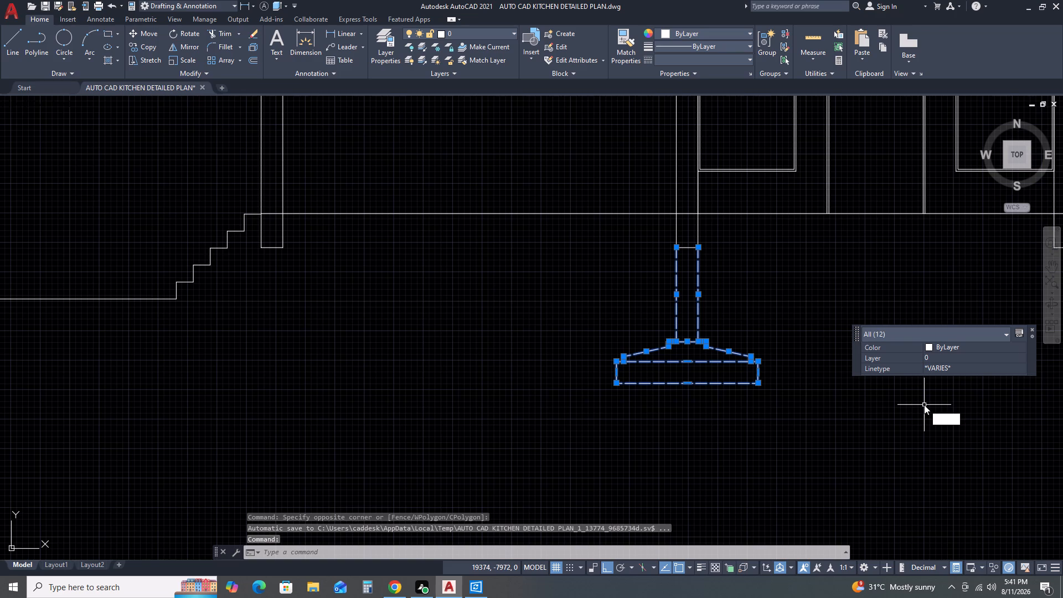
text(O)
key(space)
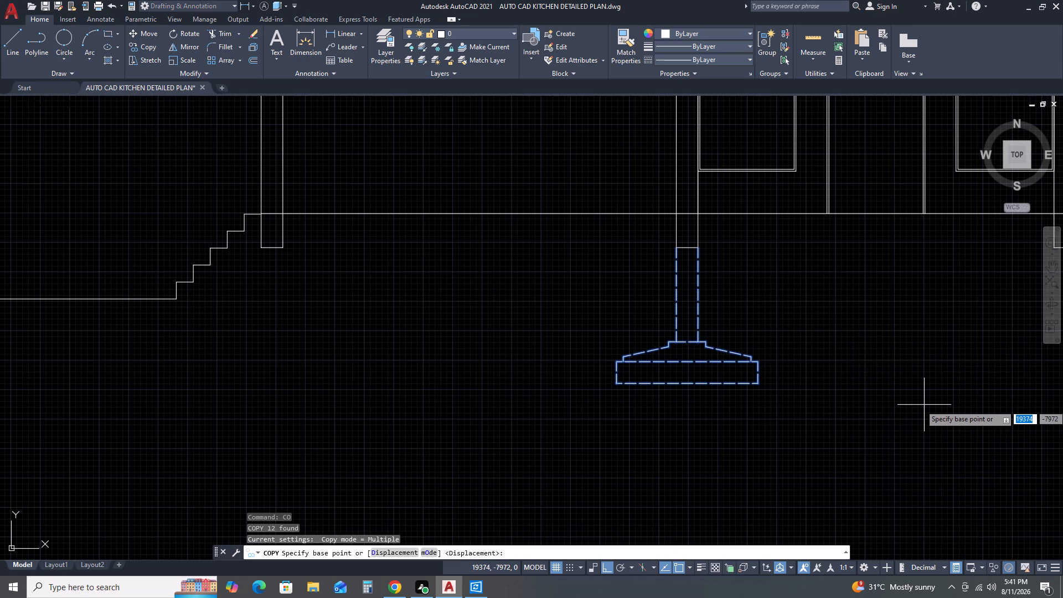
click(700, 250)
scroll(844, 268, down, 2)
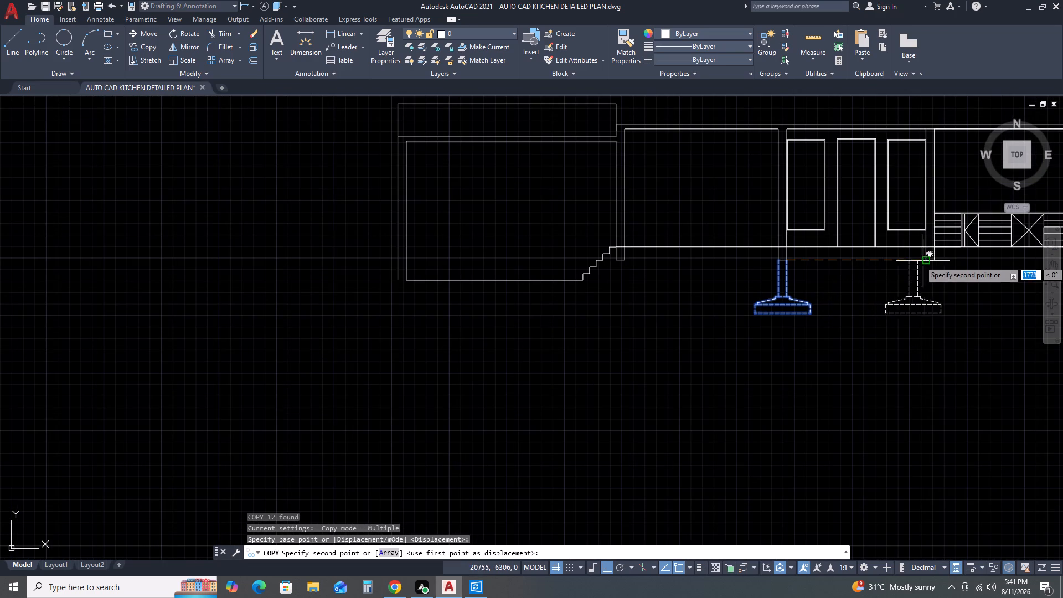
scroll(934, 257, up, 4)
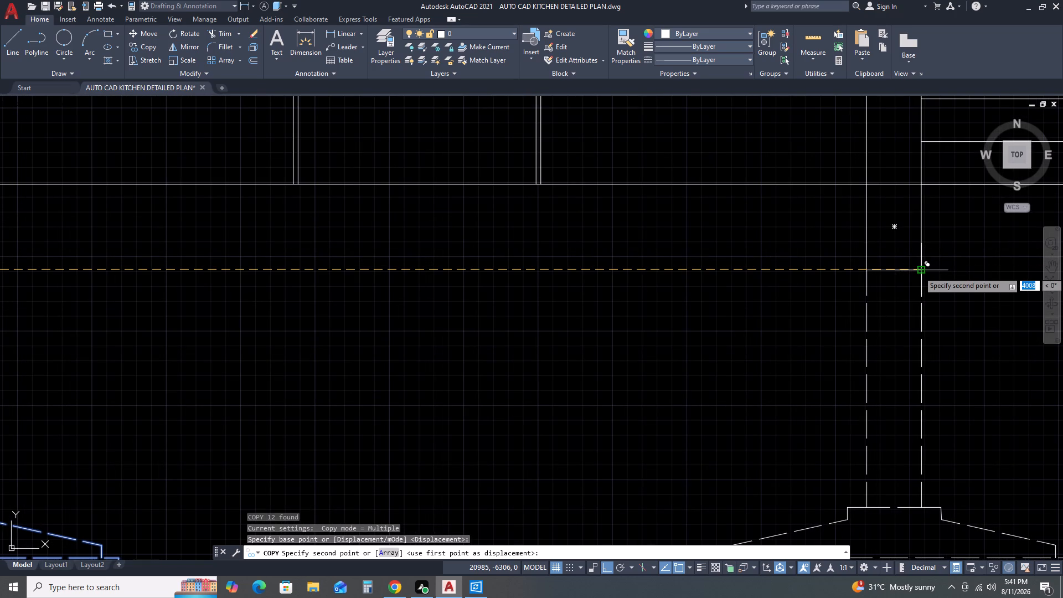
click(918, 271)
Place another foundation copy about 4400 from the original, at the lower corner of the wall beside the stairs.
scroll(538, 291, down, 3)
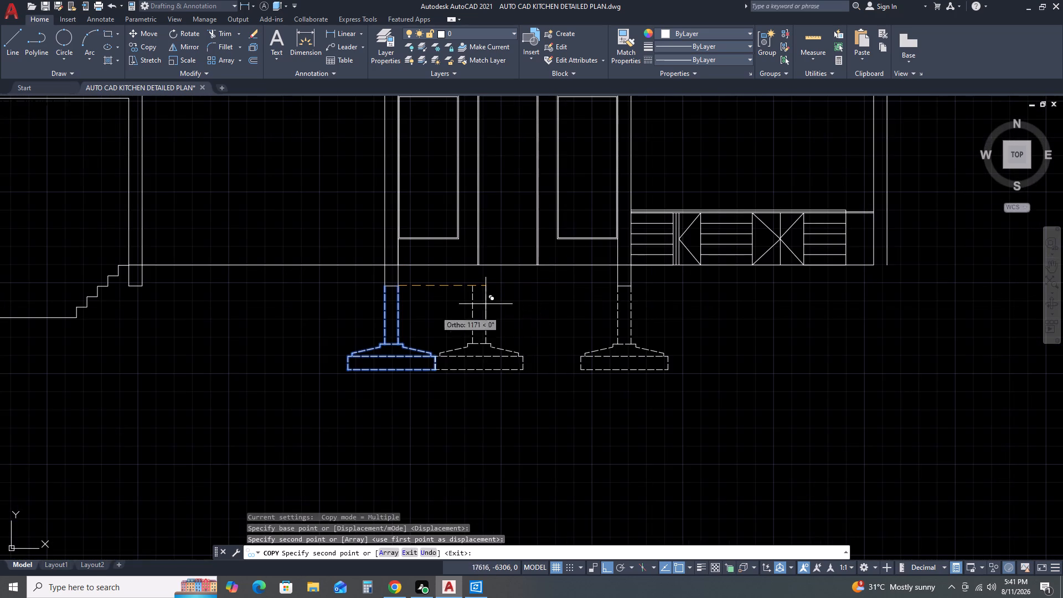
middle_drag(274, 317, 688, 353)
middle_click(693, 354)
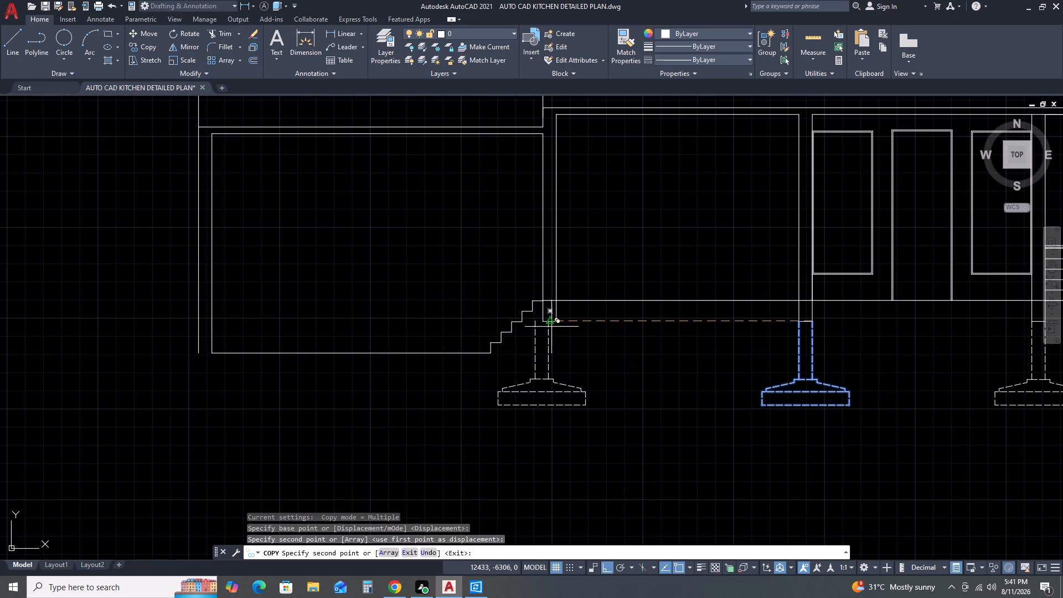
scroll(557, 324, up, 2)
click(554, 319)
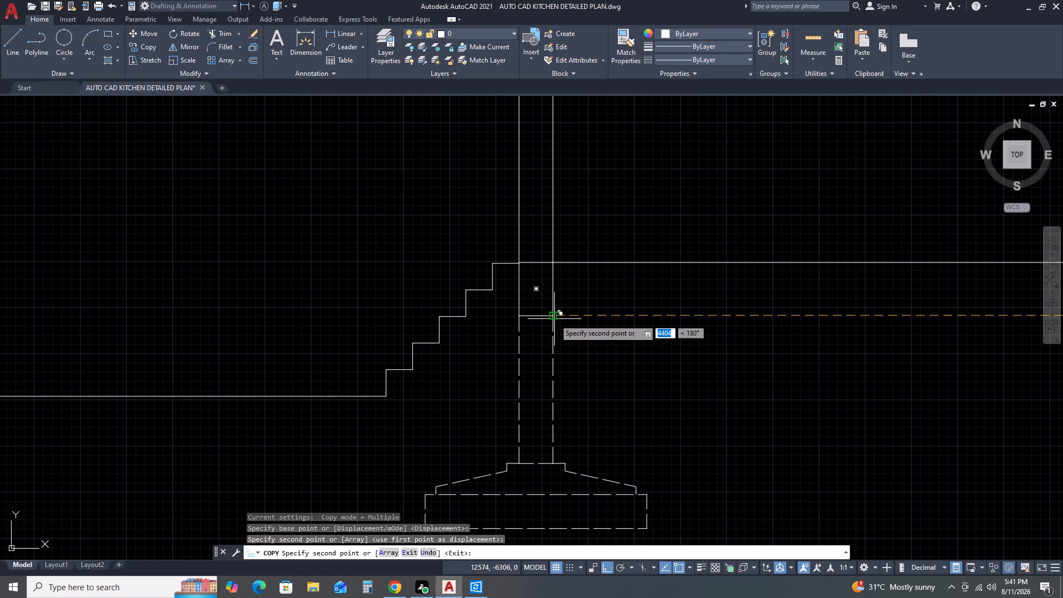
Place a further foundation copy in empty space beyond the lower room's outer wall, about 15615 from the original.
scroll(796, 343, down, 2)
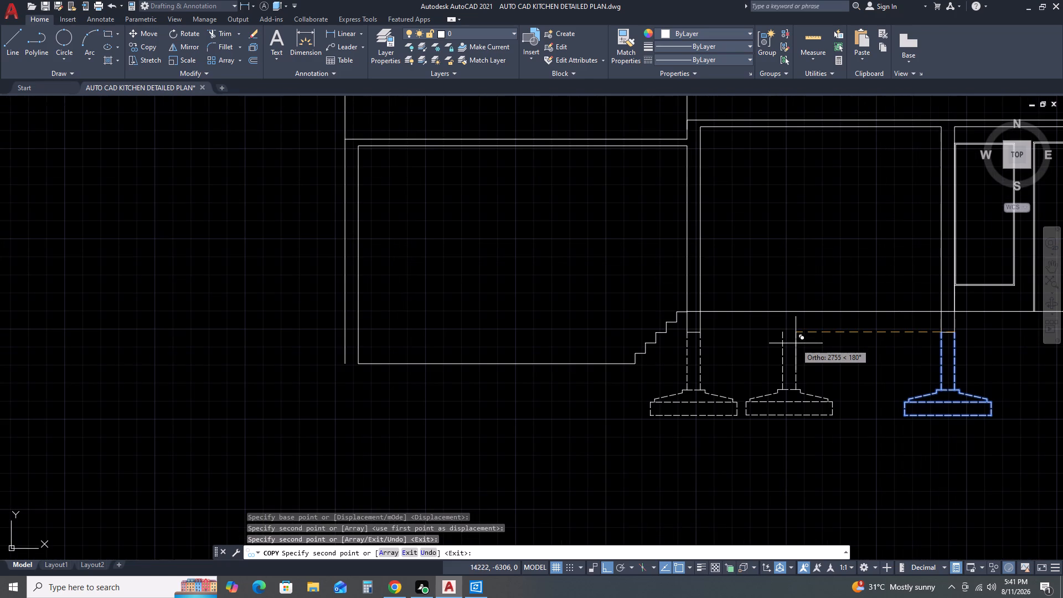
scroll(796, 343, down, 3)
middle_drag(713, 381, 775, 343)
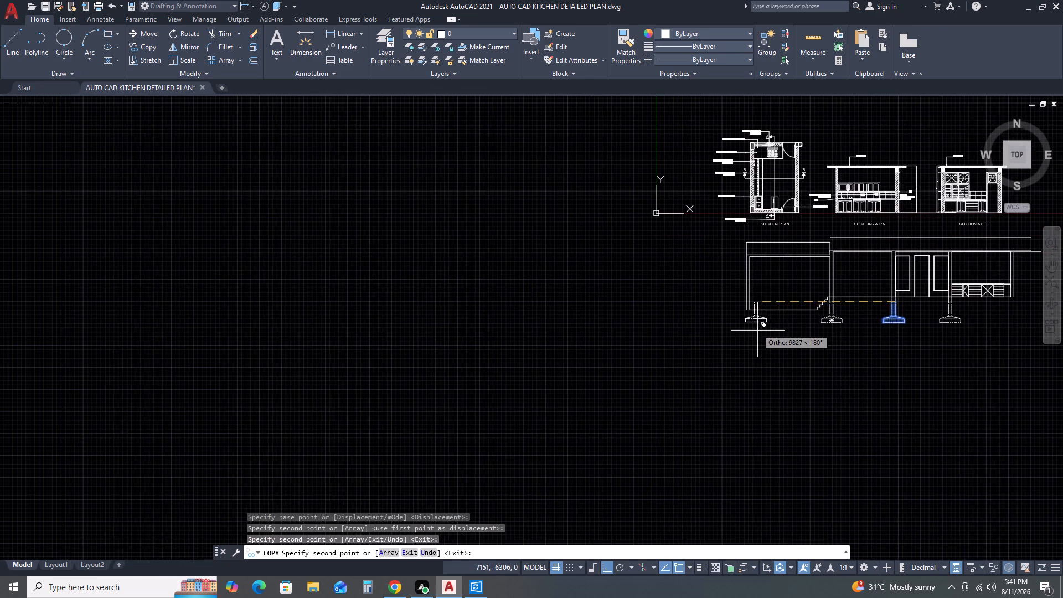
scroll(755, 326, up, 2)
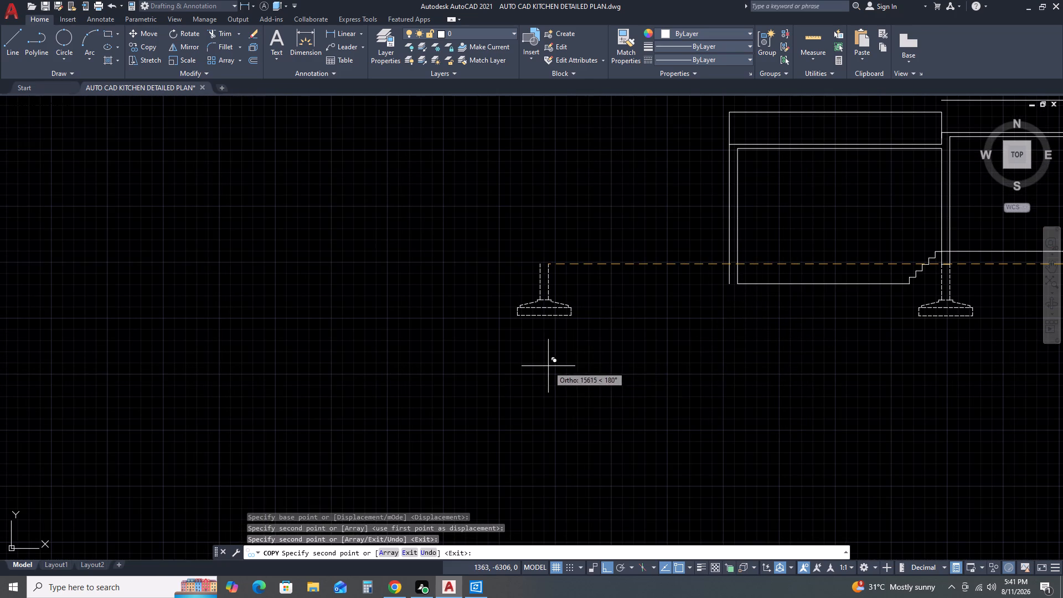
click(548, 366)
key(Escape)
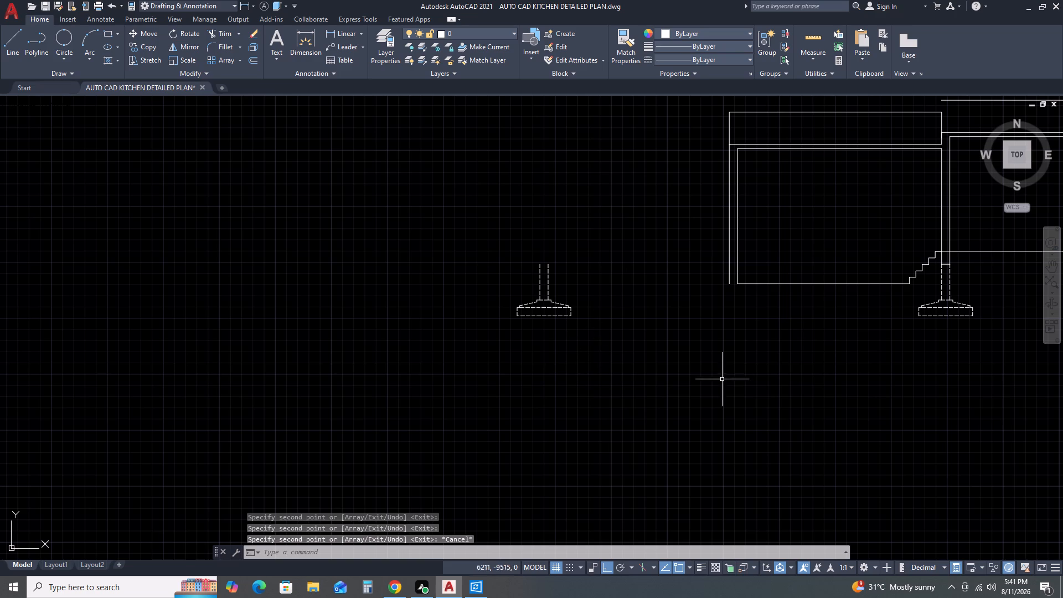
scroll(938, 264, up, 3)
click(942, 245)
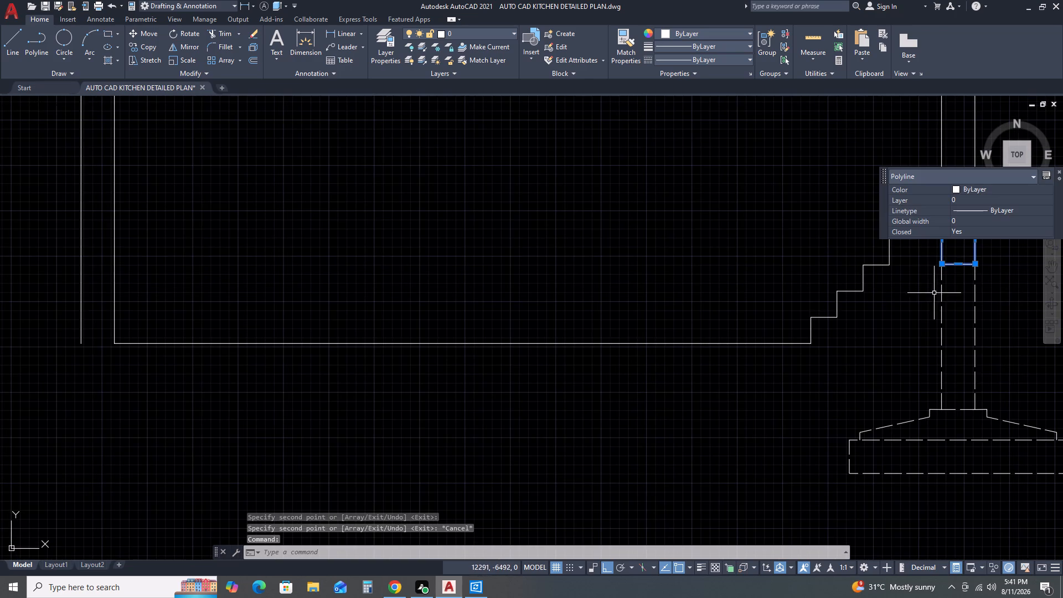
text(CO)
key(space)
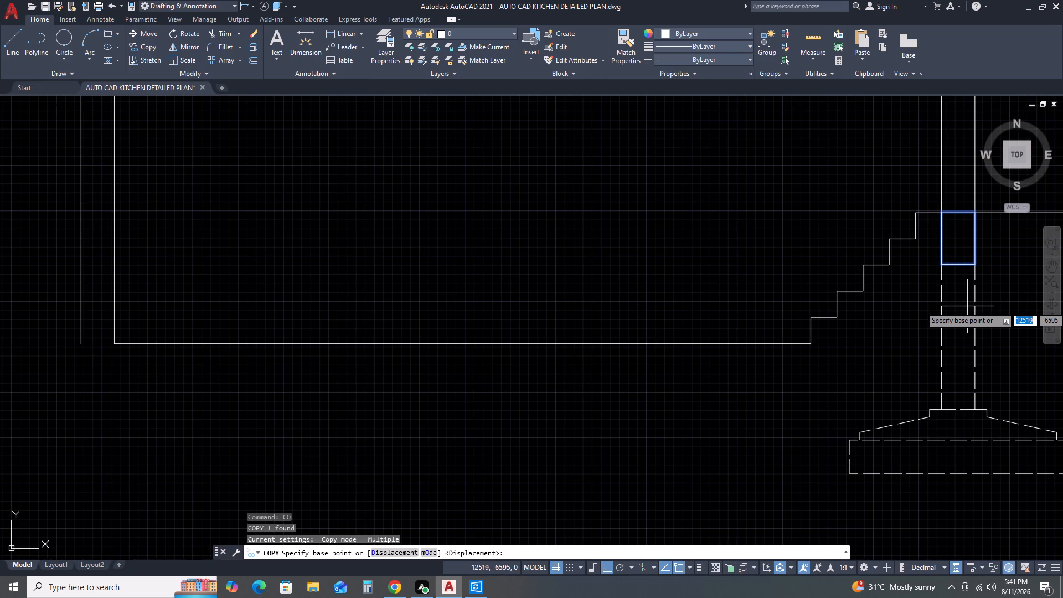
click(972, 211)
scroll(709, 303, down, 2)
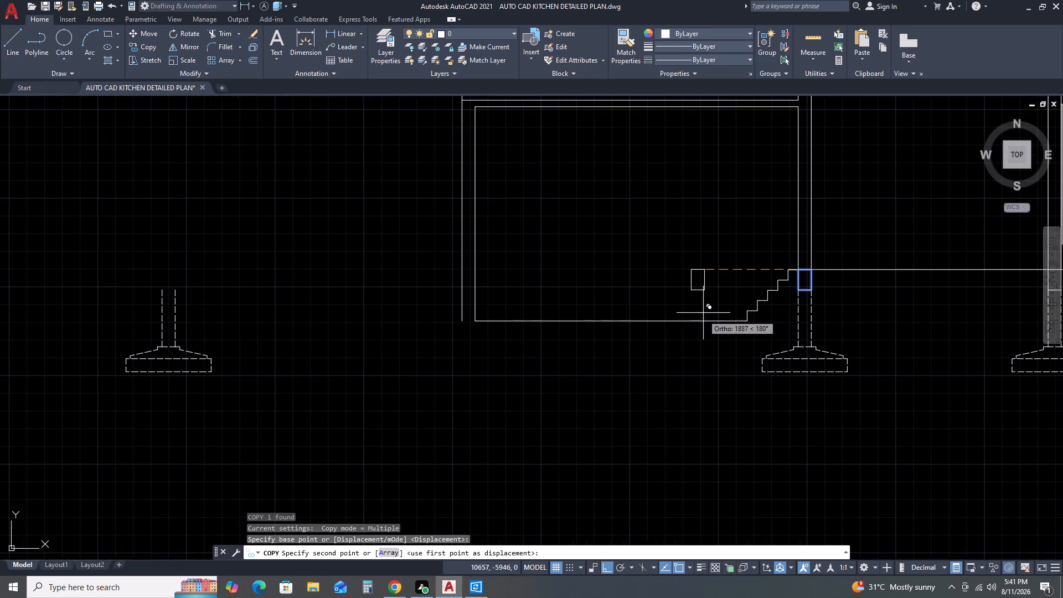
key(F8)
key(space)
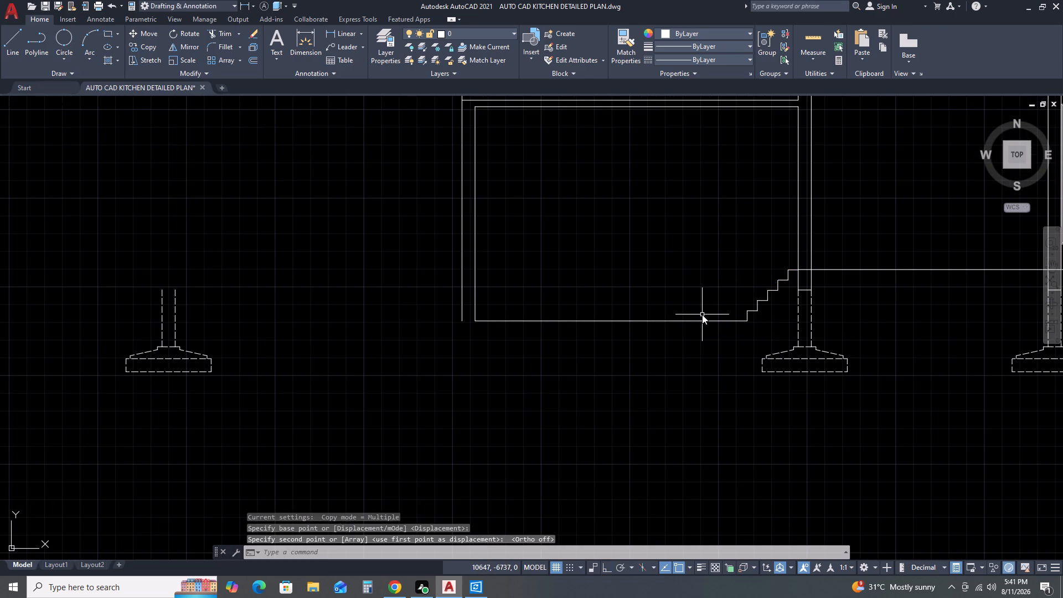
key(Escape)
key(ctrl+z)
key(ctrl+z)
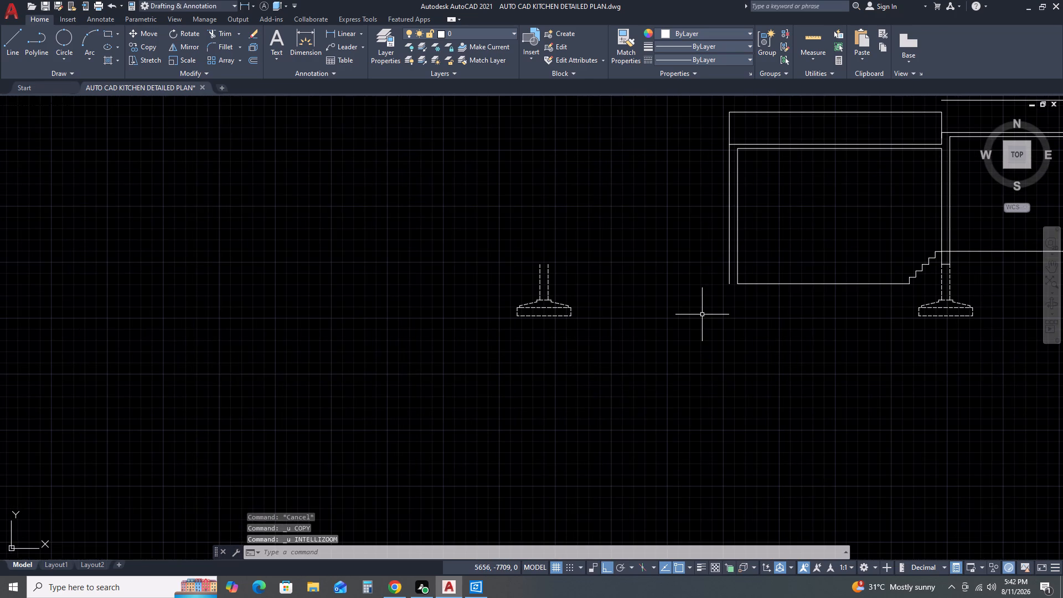
Copy the small solid rectangle above the stair-side foundation to the bottom end of the lower room's outer wall, with ortho off.
scroll(951, 247, up, 3)
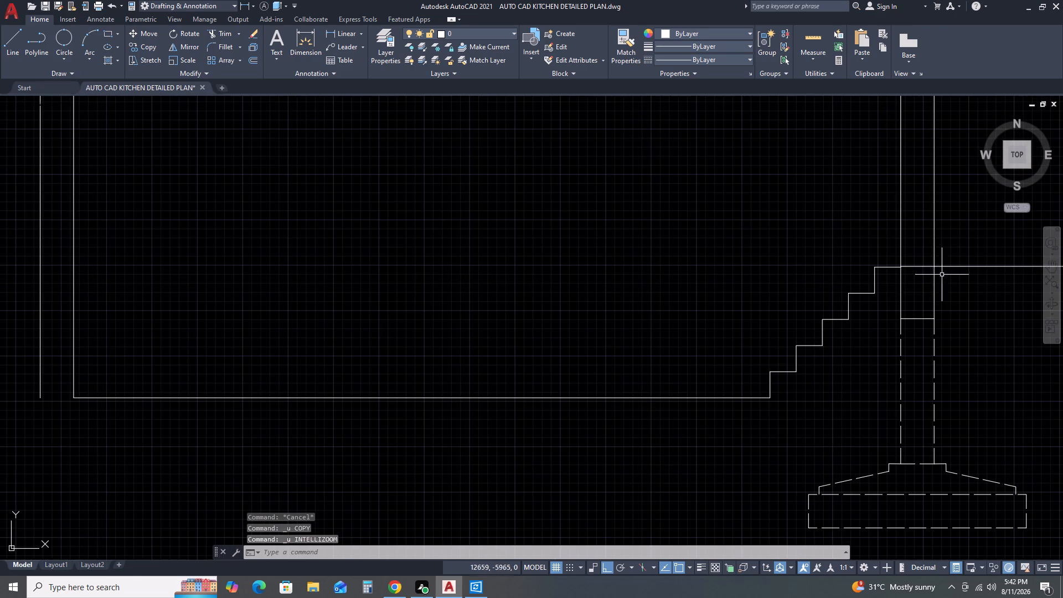
click(916, 321)
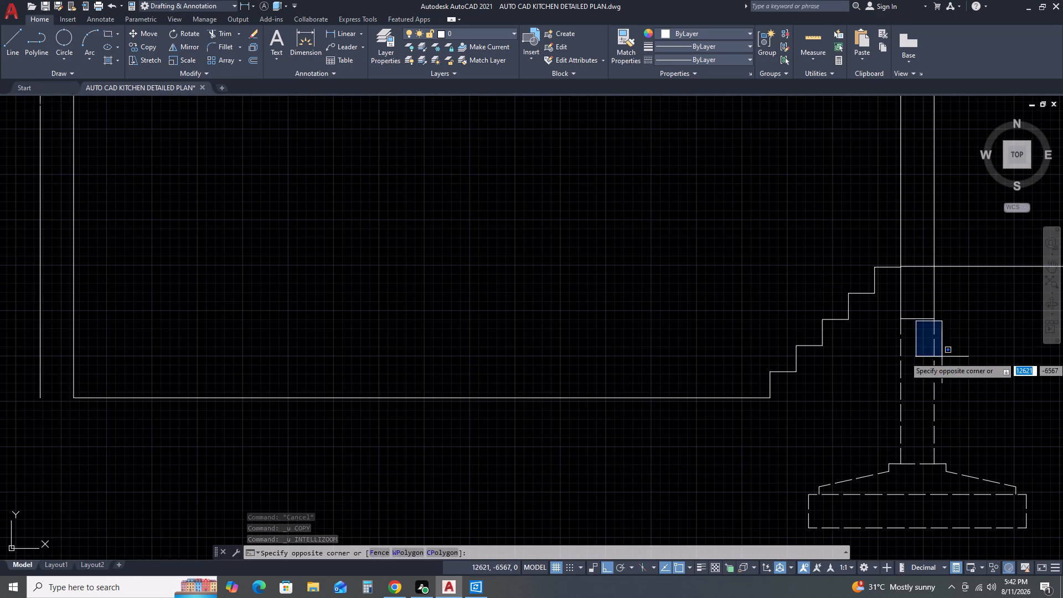
click(909, 276)
text(CO)
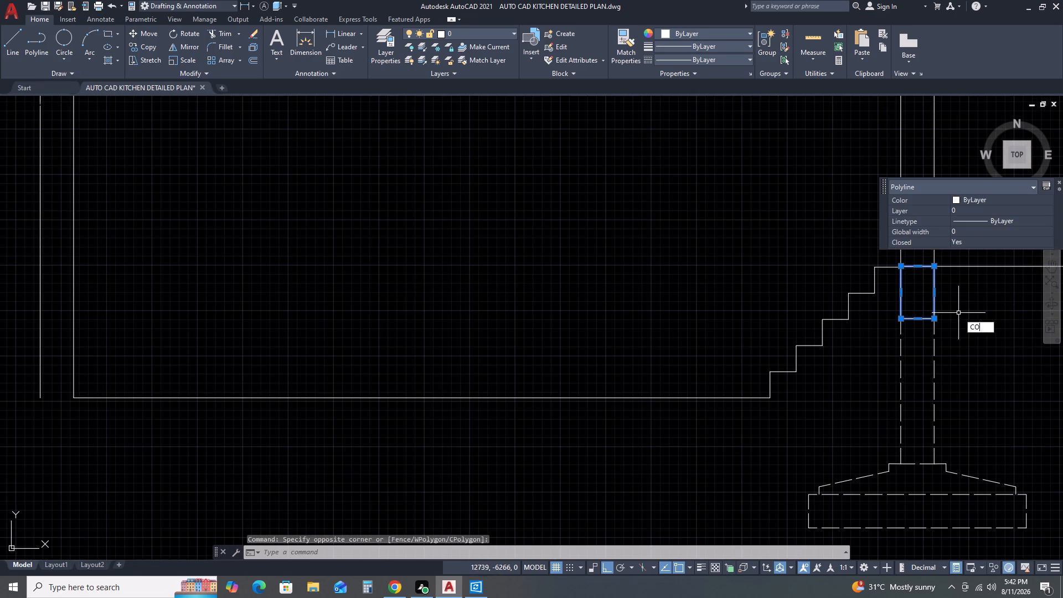
key(space)
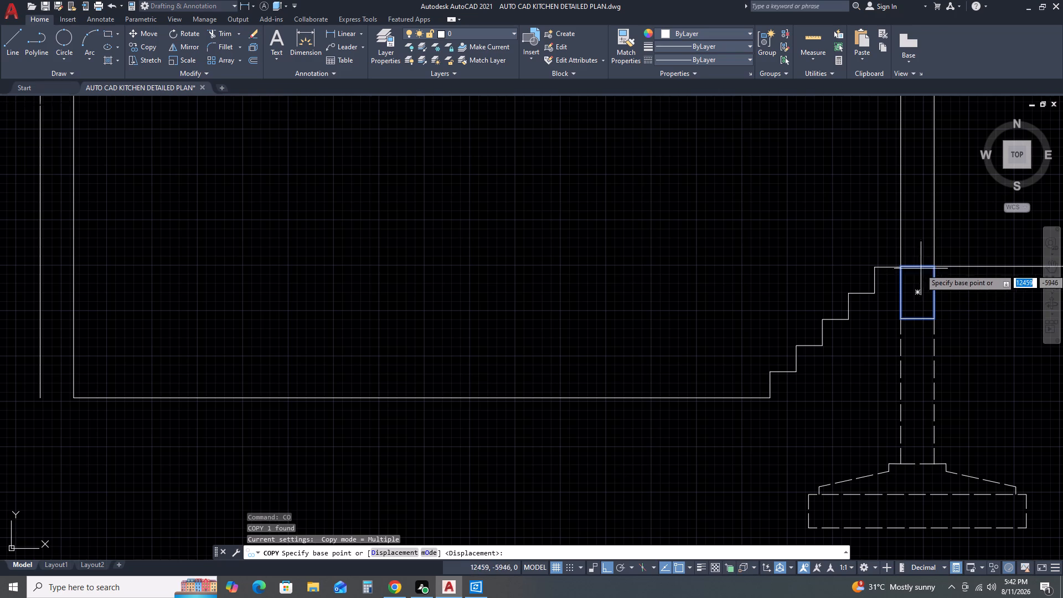
click(933, 266)
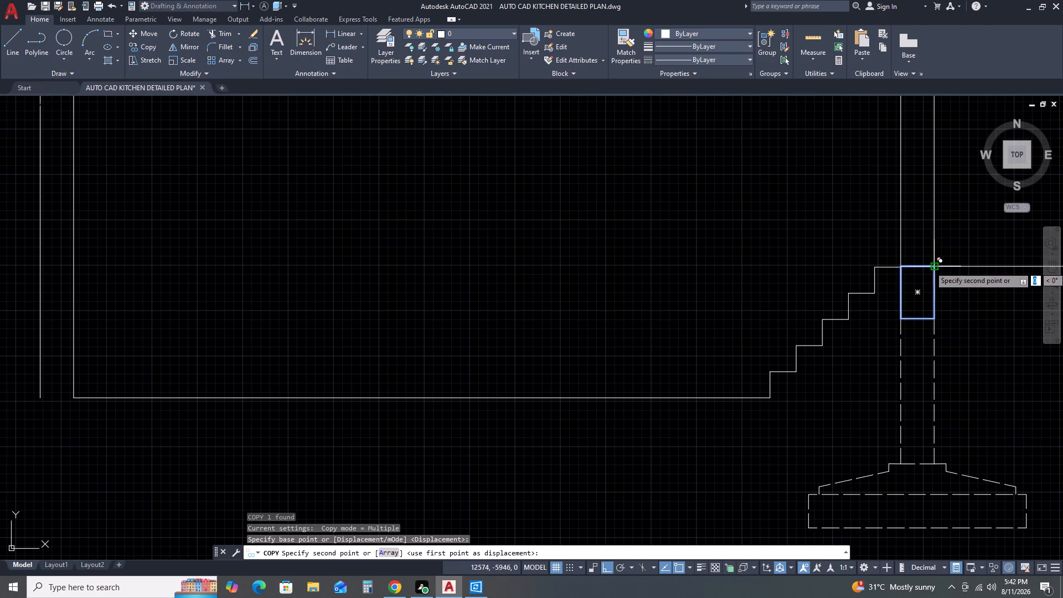
scroll(860, 303, down, 2)
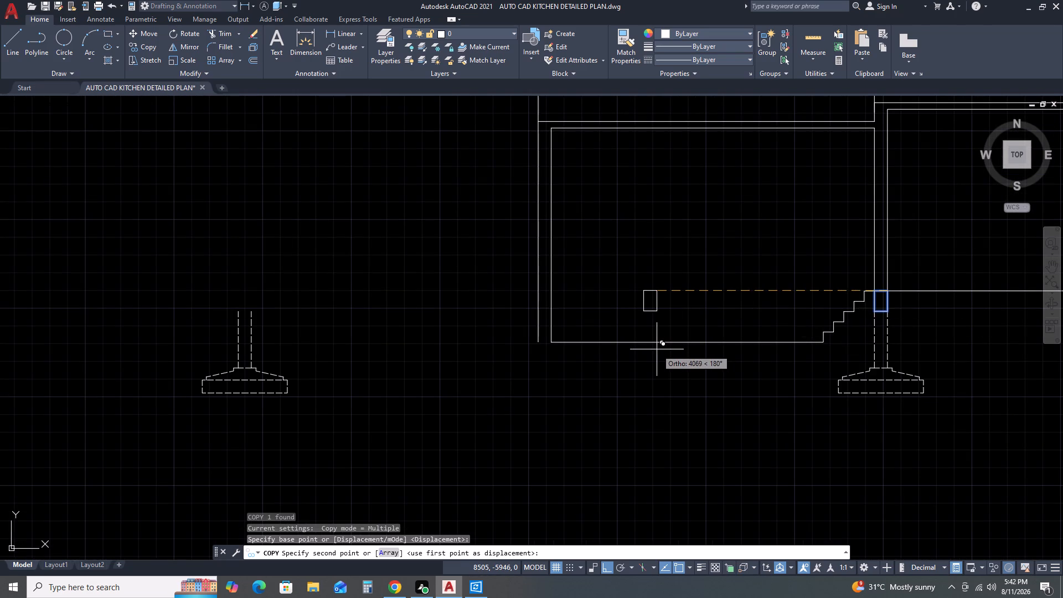
key(F8)
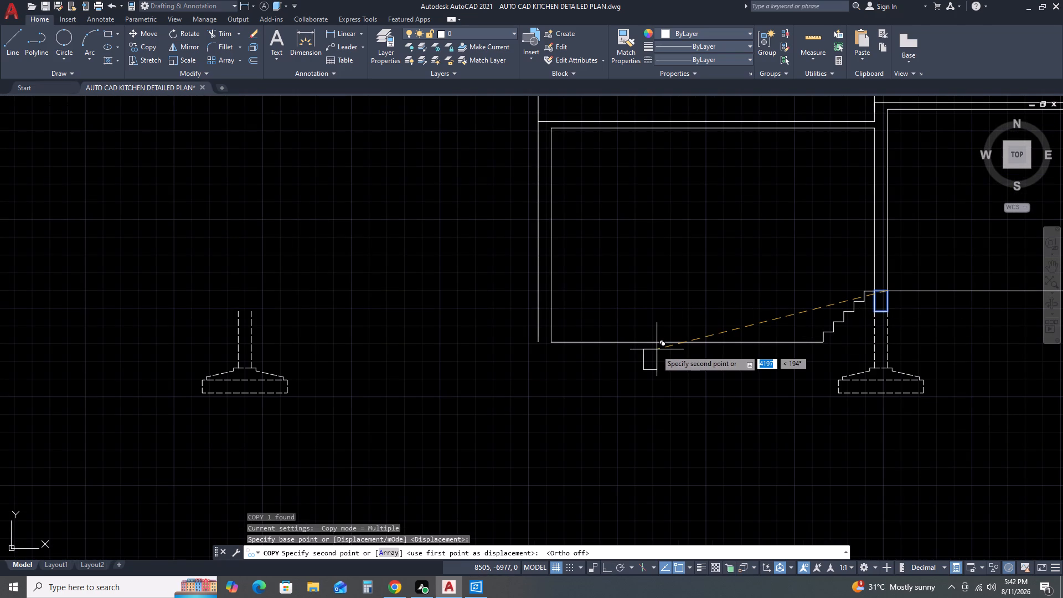
scroll(531, 349, up, 4)
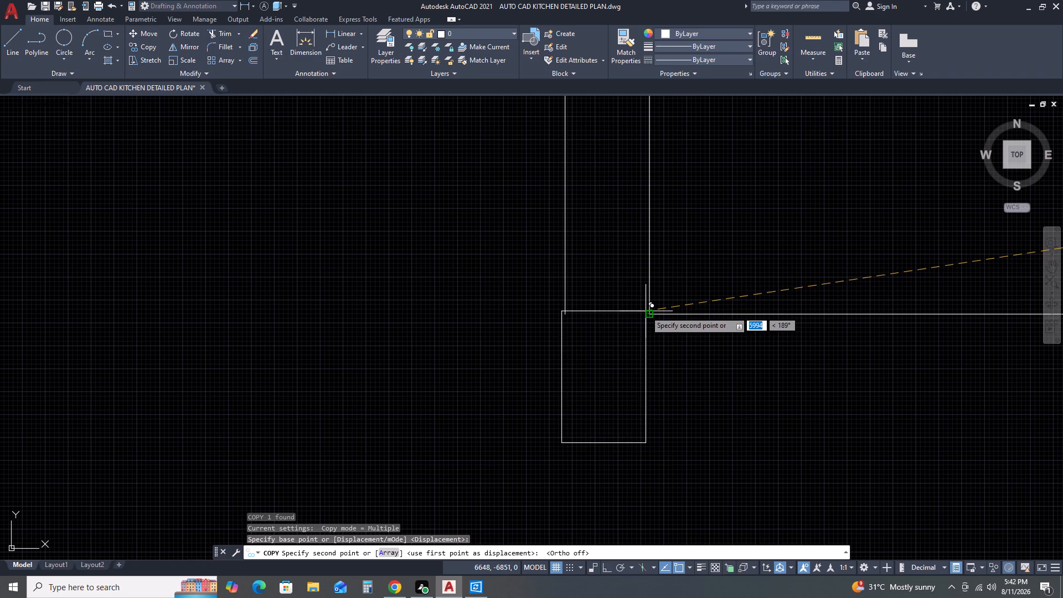
scroll(645, 312, up, 2)
click(652, 319)
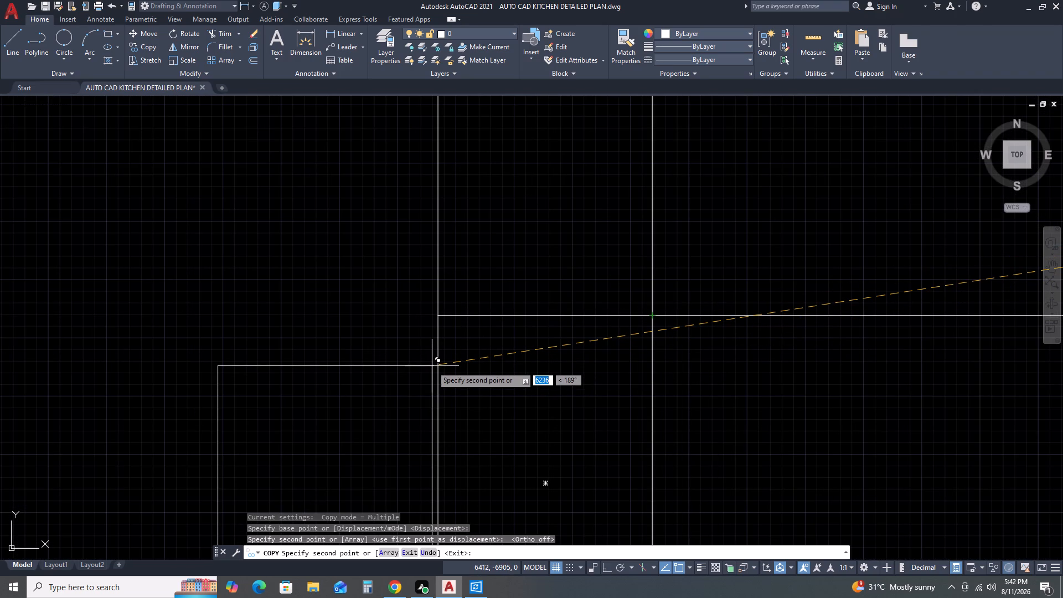
key(Escape)
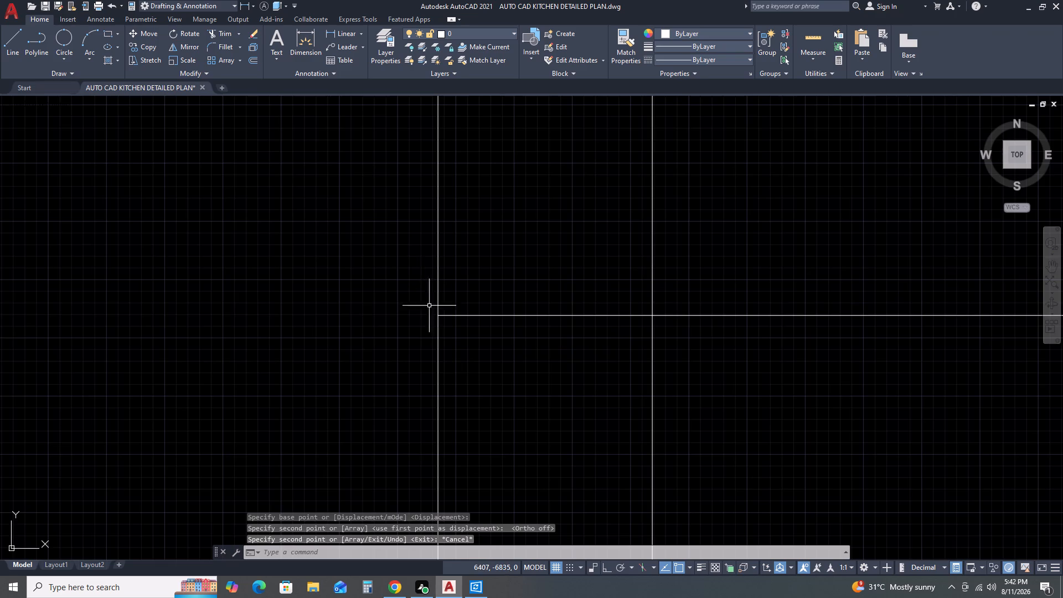
Copy the small rectangle under the lower room's outer wall to the bottom end of the outer wall beyond the cabinets.
scroll(441, 334, up, 3)
scroll(421, 272, up, 5)
scroll(420, 266, down, 10)
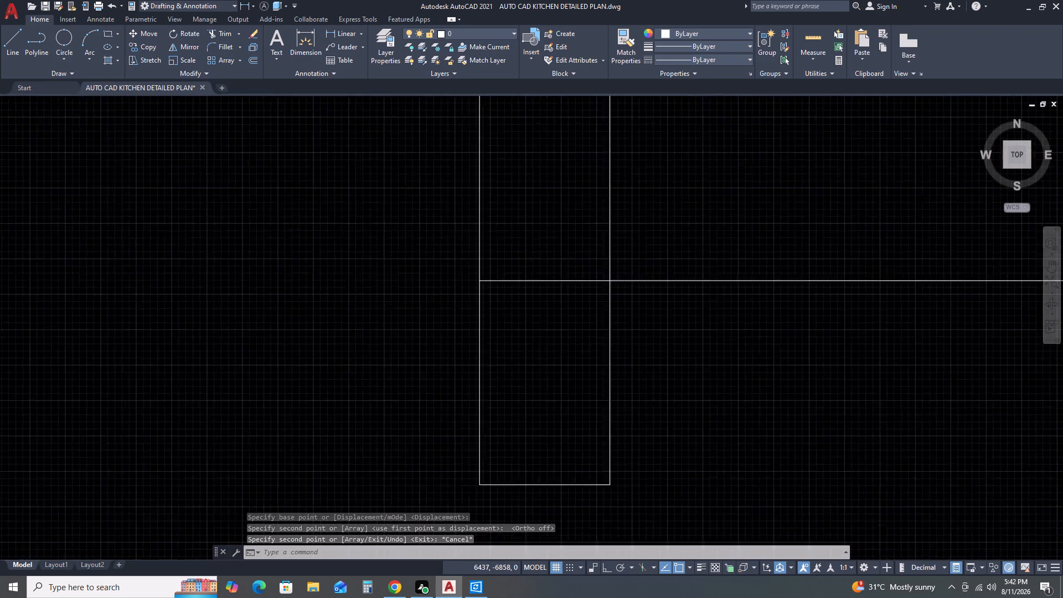
scroll(494, 286, down, 5)
scroll(546, 322, down, 3)
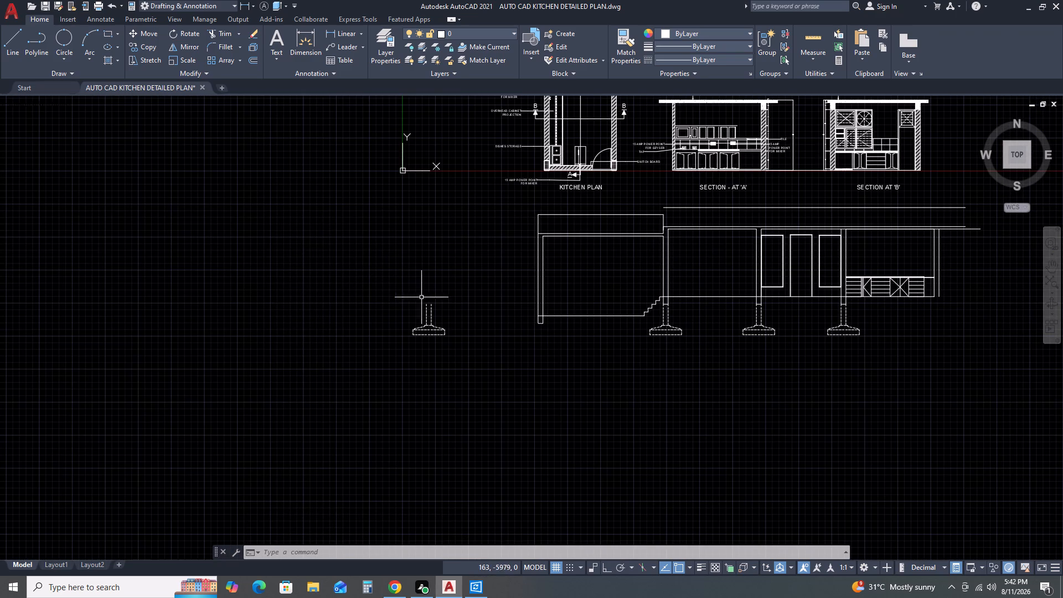
scroll(518, 339, up, 3)
click(620, 267)
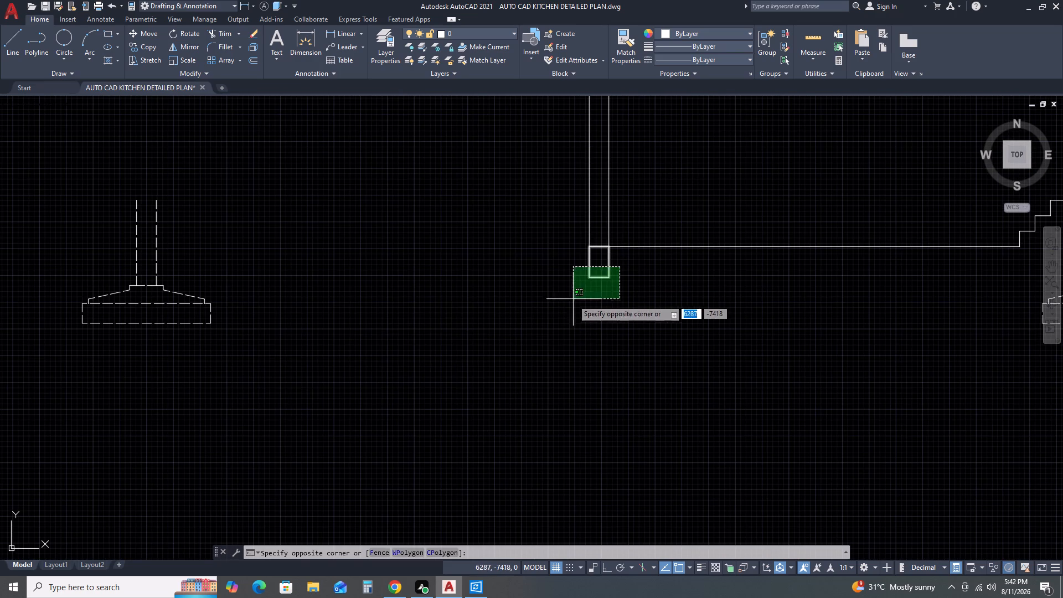
click(571, 301)
text(CO)
key(space)
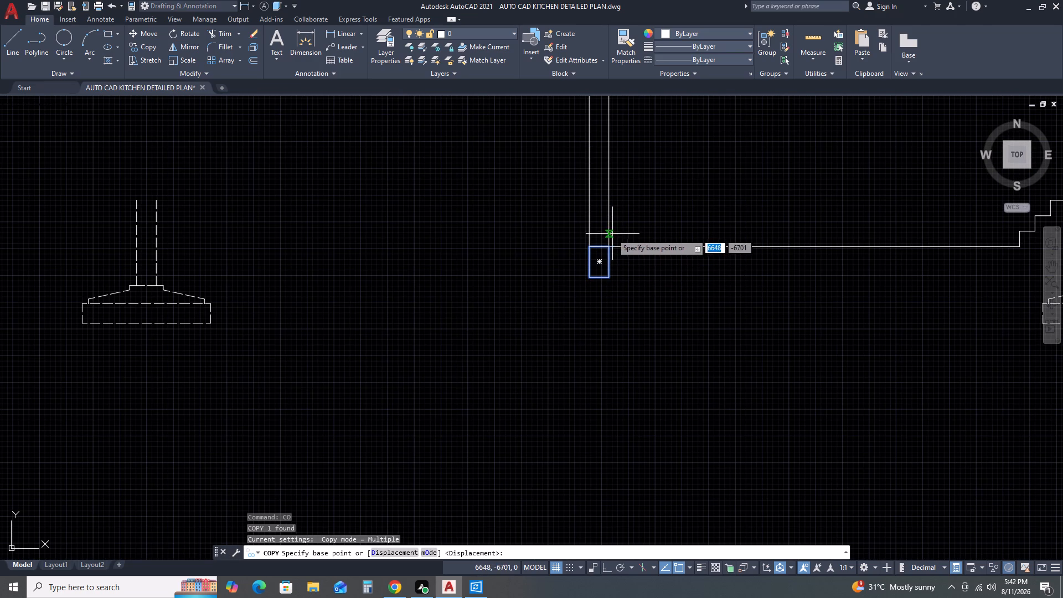
click(606, 246)
scroll(752, 246, down, 3)
middle_drag(837, 246, 589, 253)
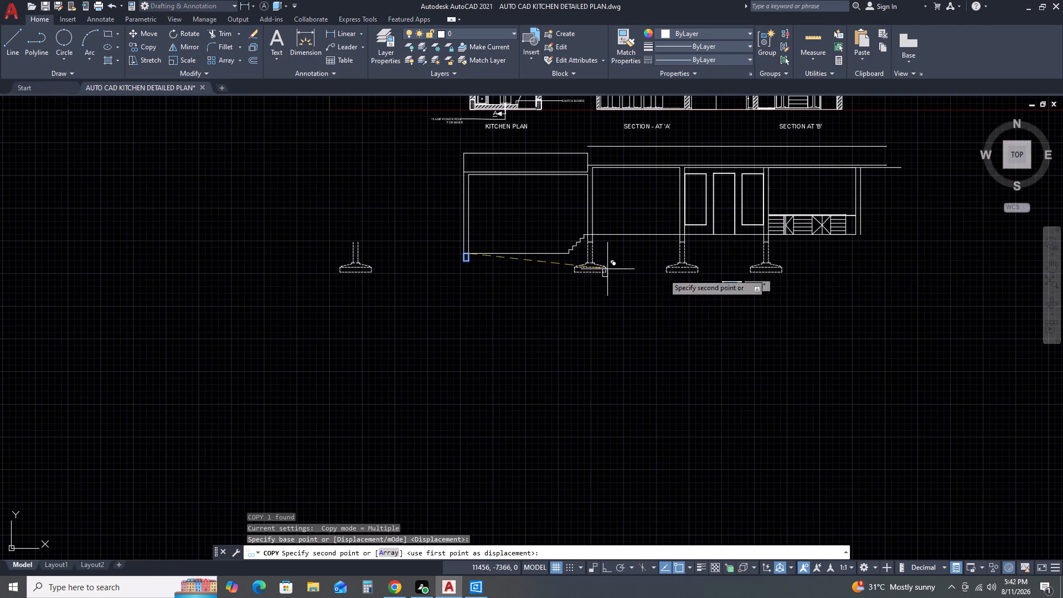
scroll(849, 241, up, 4)
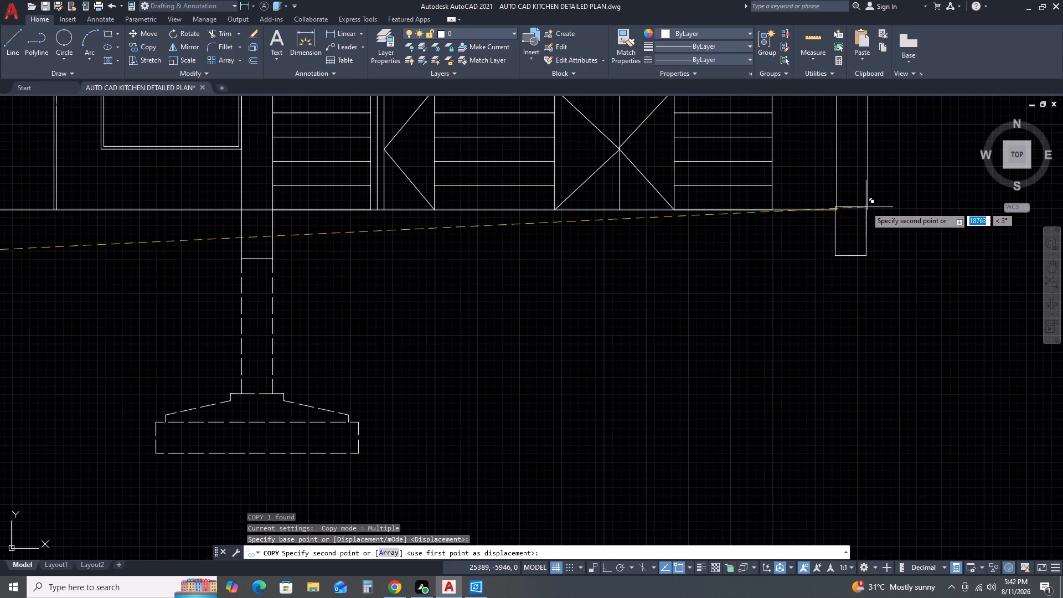
click(869, 210)
scroll(767, 311, down, 3)
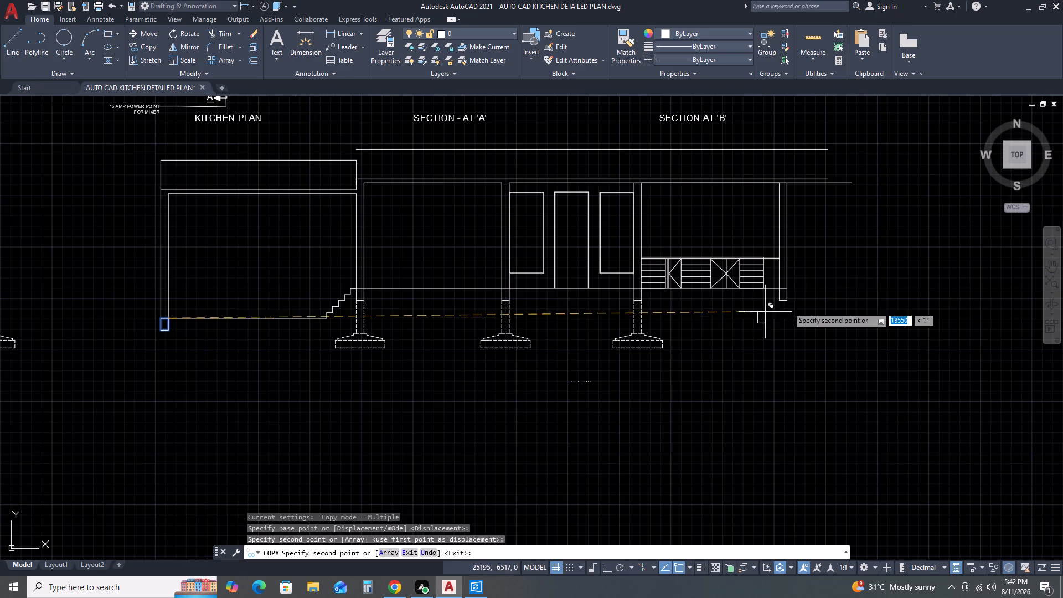
key(Escape)
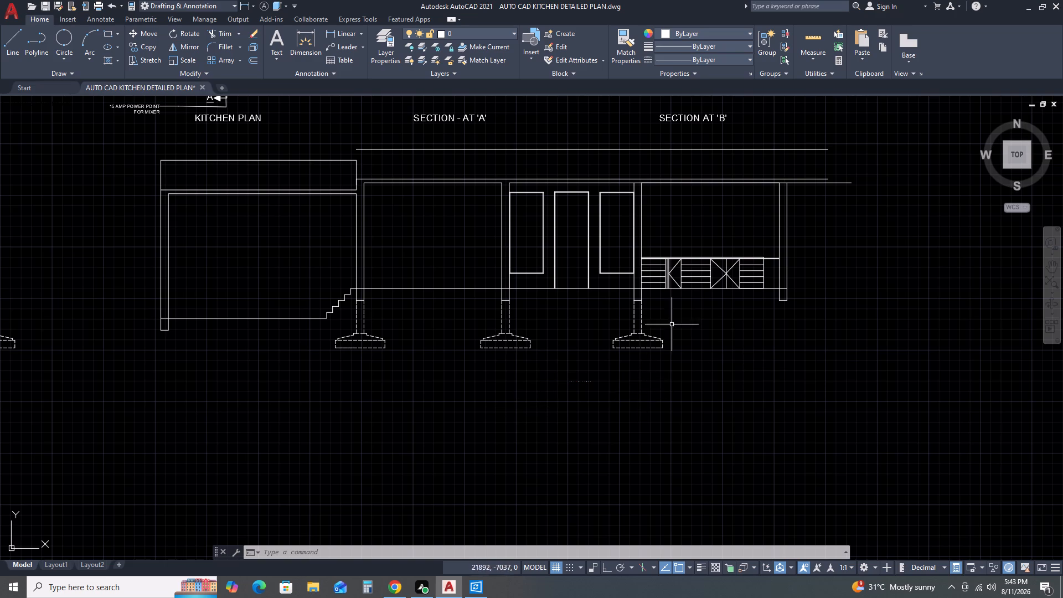
Copy the spare dashed foundation wall and footing to the bottom corner of the rectangle under the lower room's outer wall.
scroll(611, 368, up, 2)
scroll(700, 352, down, 4)
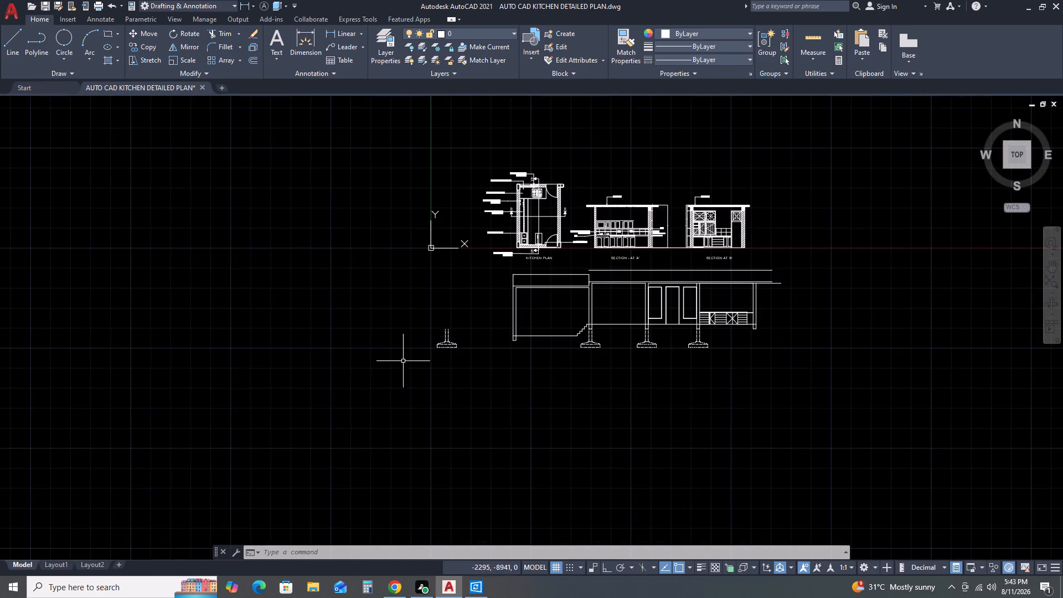
scroll(417, 350, up, 3)
drag(474, 219, 474, 232)
click(632, 393)
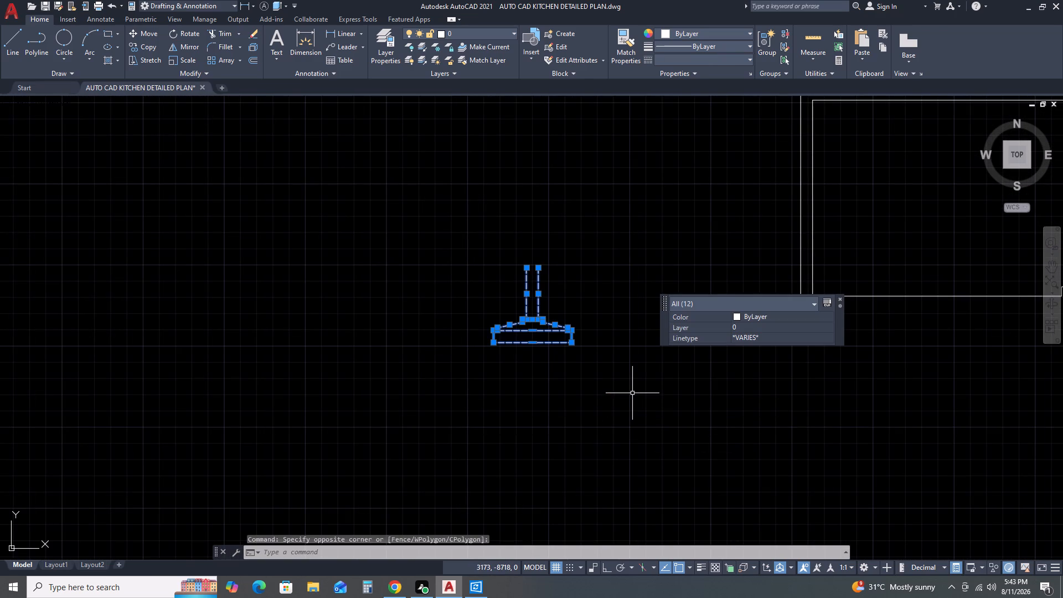
text(CO)
key(space)
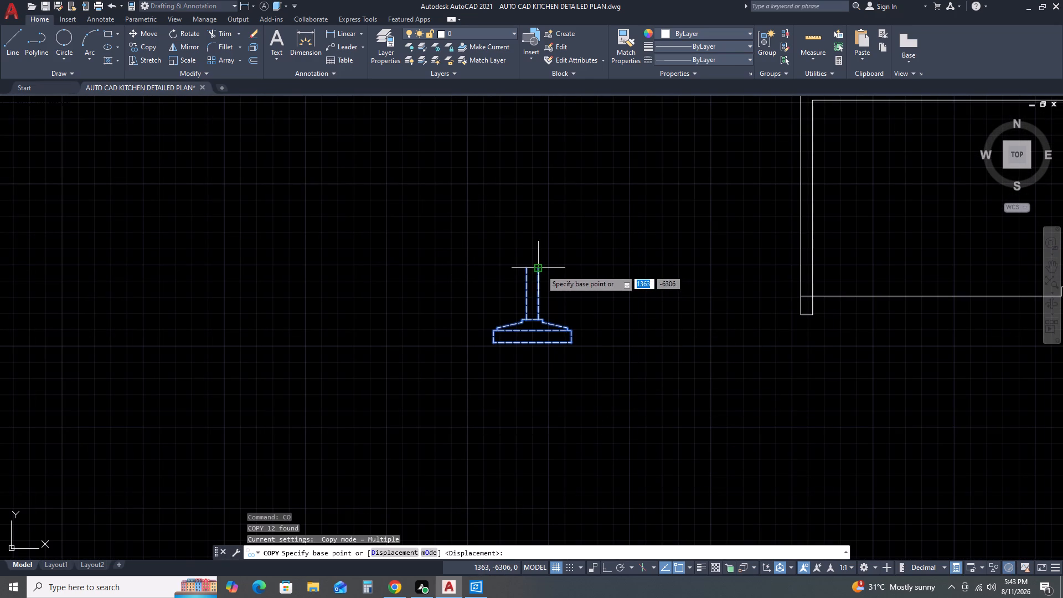
click(541, 270)
scroll(814, 319, up, 2)
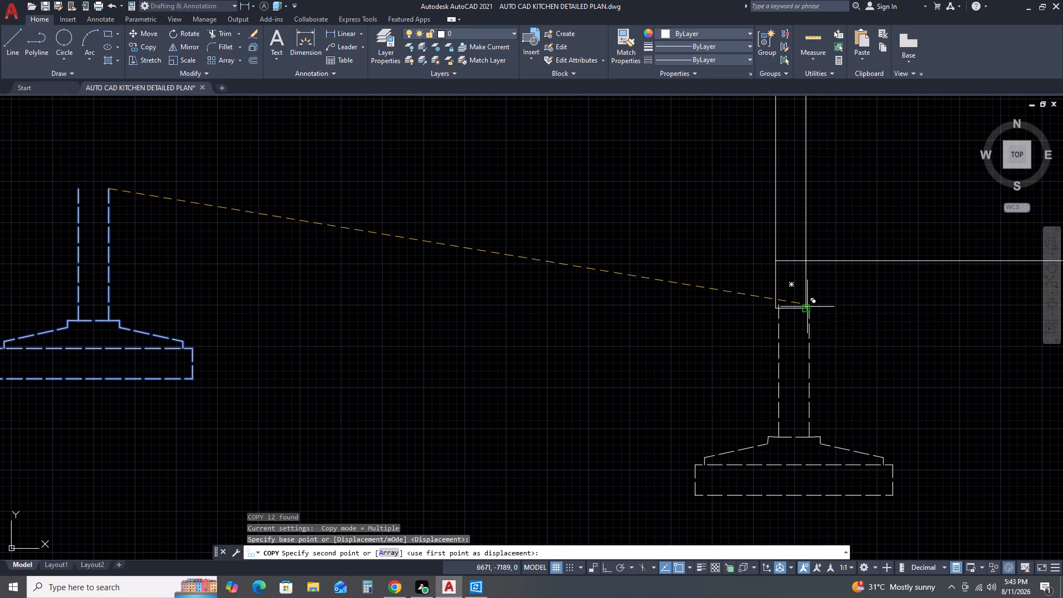
click(807, 307)
Place another foundation copy about 24026 from the original, at the bottom corner of the rectangle under the wall beyond the cabinets.
scroll(830, 354, down, 3)
middle_drag(879, 302, 396, 311)
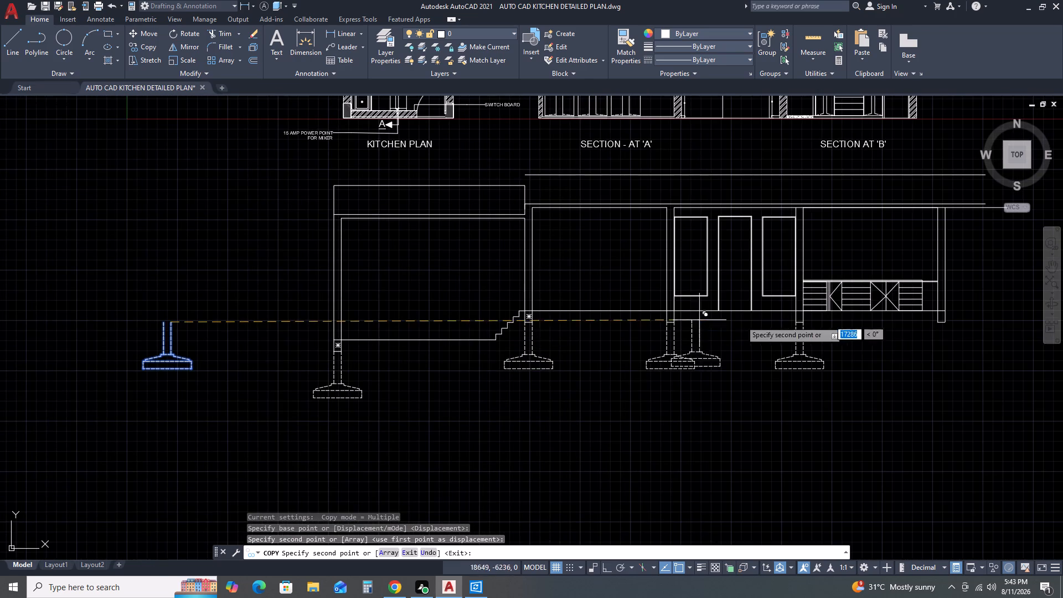
scroll(942, 323, up, 3)
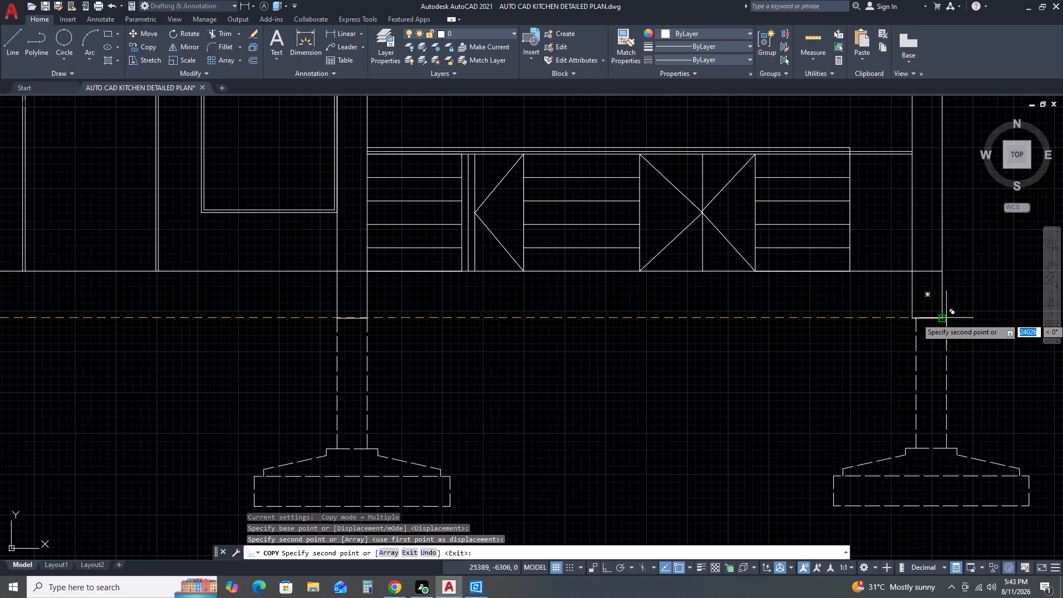
scroll(945, 318, up, 2)
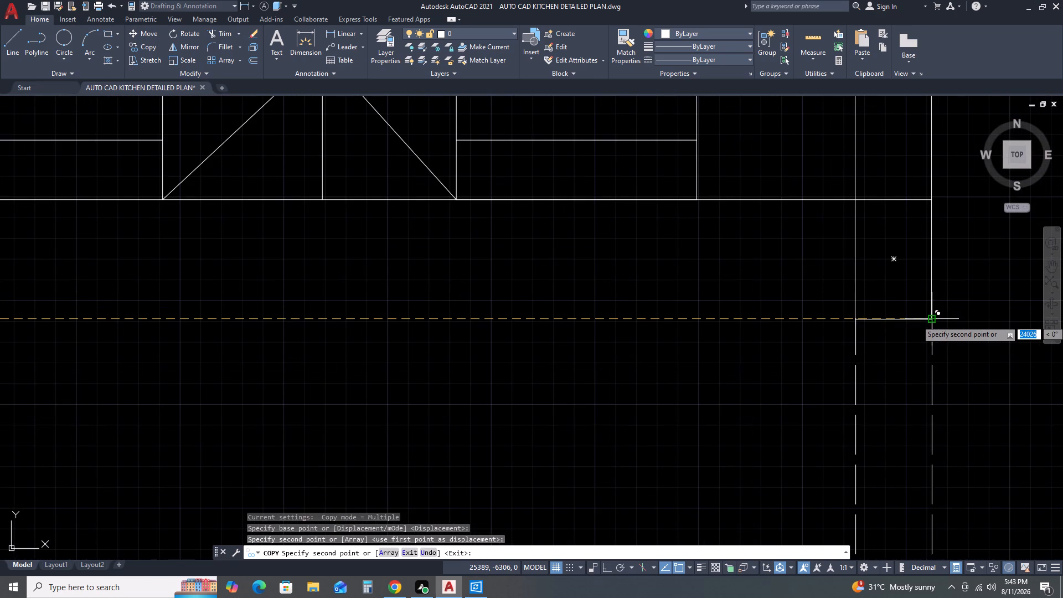
click(932, 320)
key(Escape)
Delete the spare foundation wall and footing standing in empty space beside the section.
scroll(756, 283, down, 4)
scroll(848, 315, down, 1)
scroll(773, 368, down, 1)
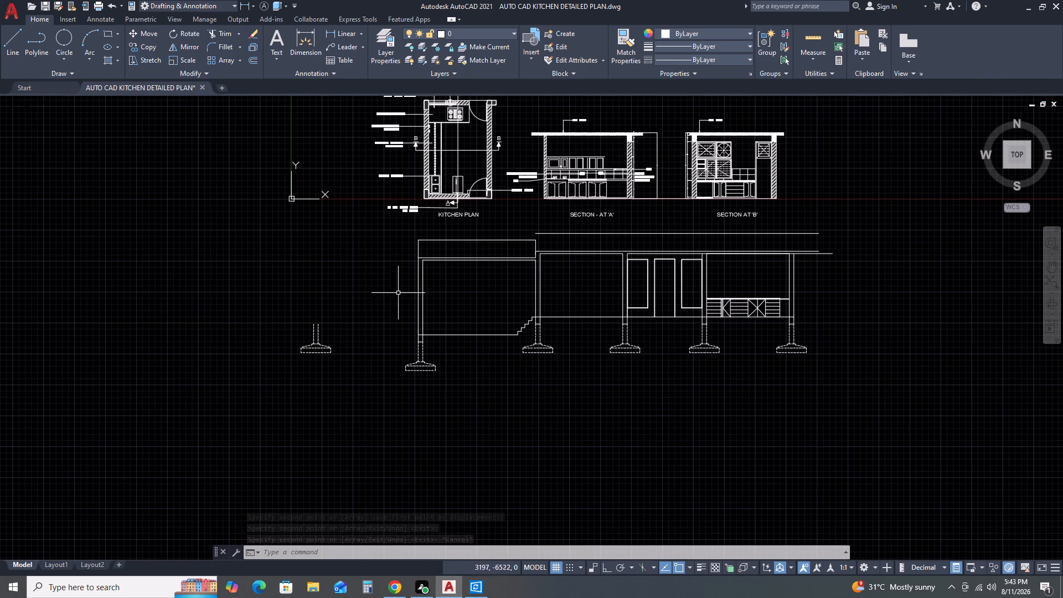
click(355, 299)
click(247, 384)
key(Delete)
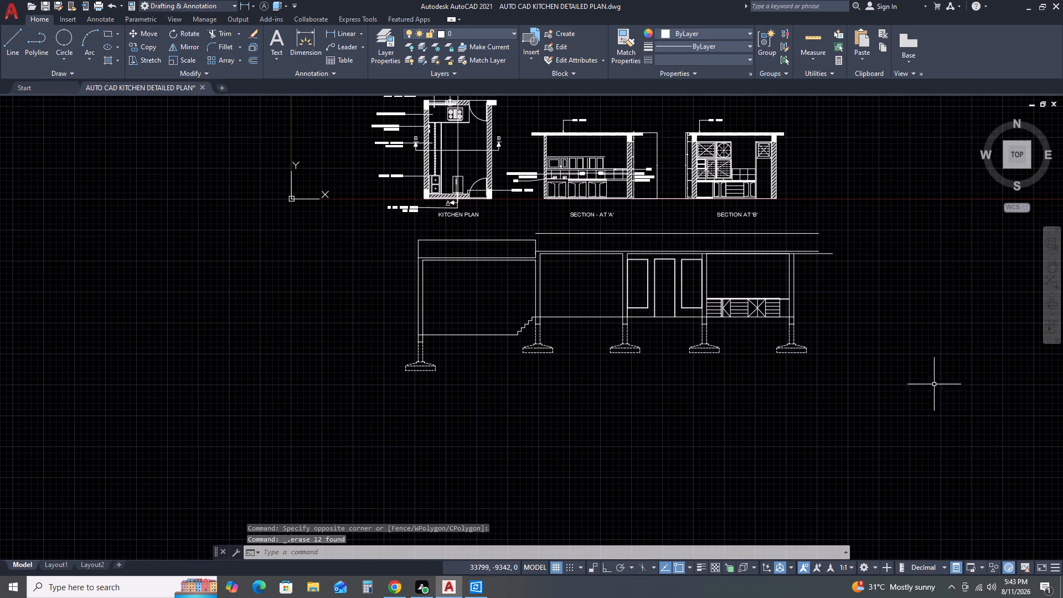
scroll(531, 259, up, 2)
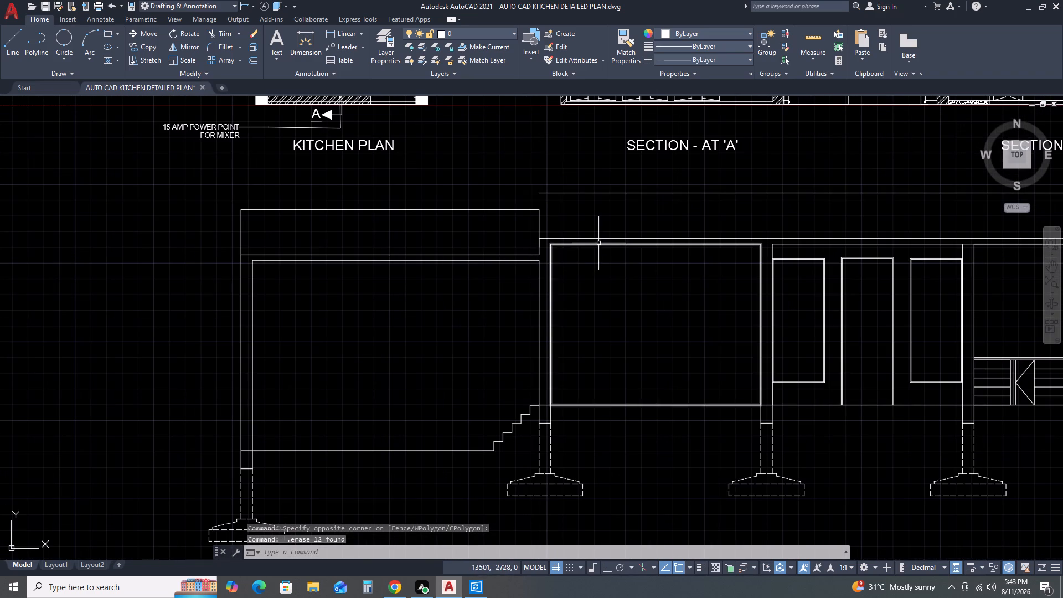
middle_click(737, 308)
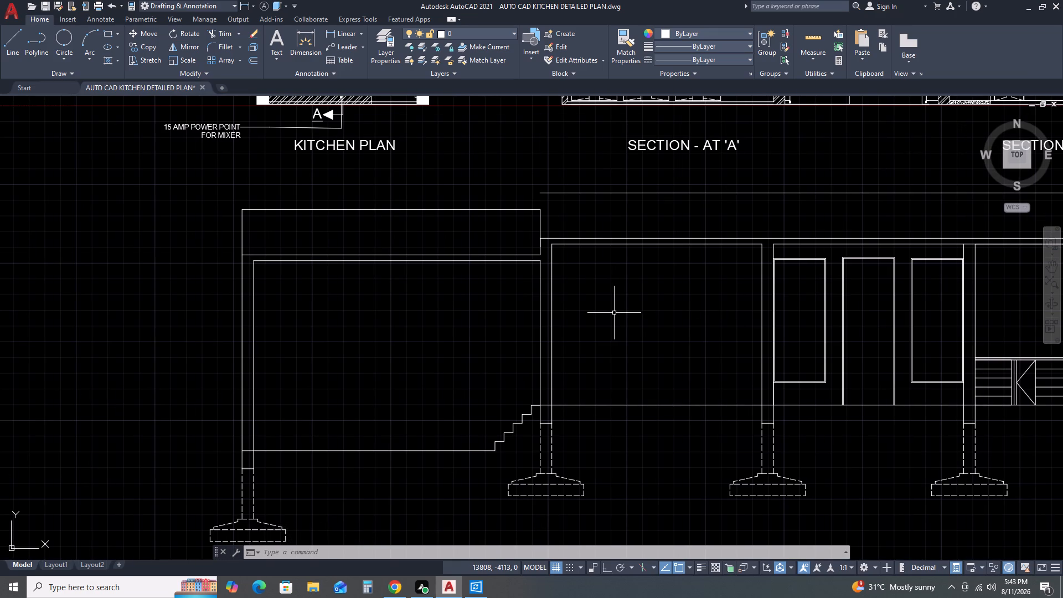
Delete the vertical line where the lower roof meets the higher rooms and extend the remaining wall line up to the lower roof's top line.
click(540, 239)
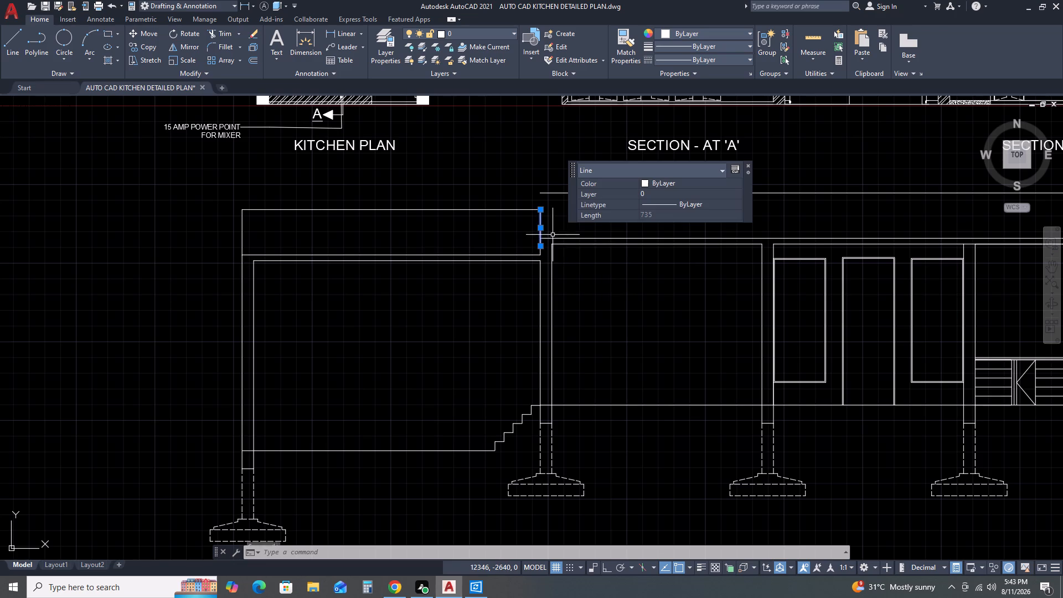
key(Delete)
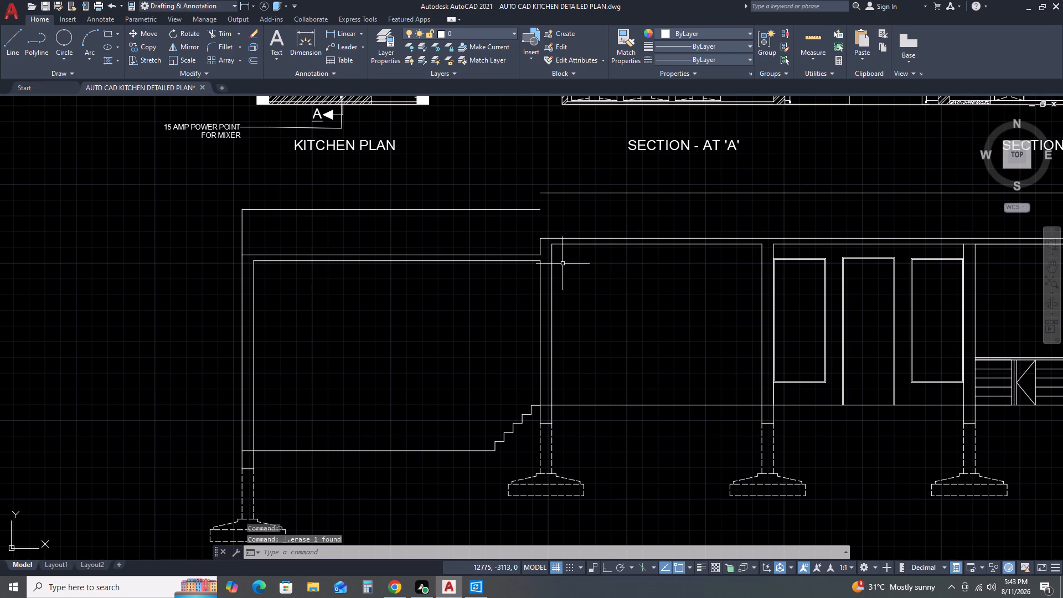
key(e)
key(x)
key(space)
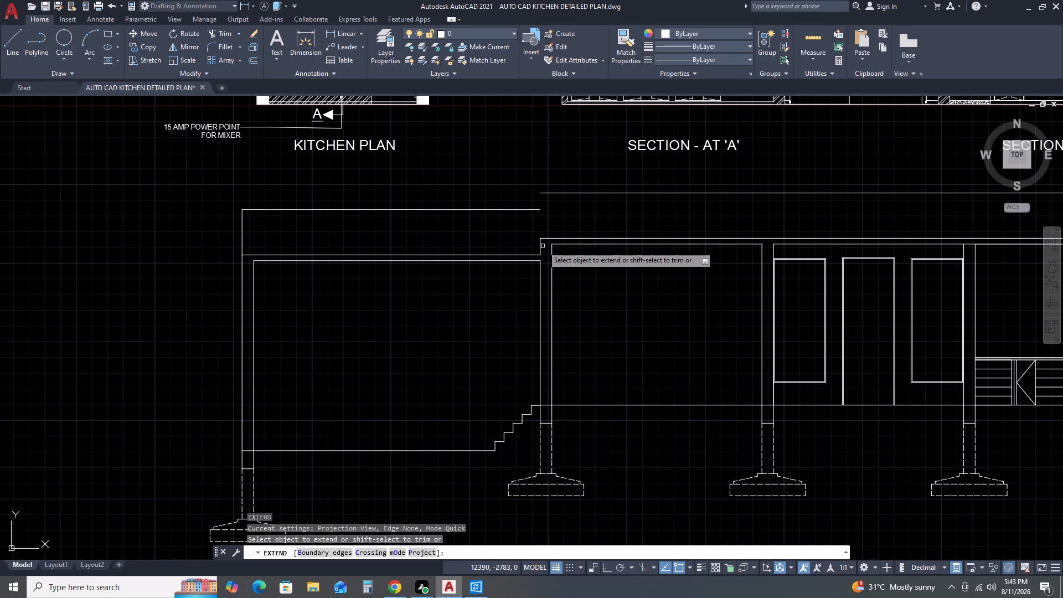
click(539, 243)
key(Escape)
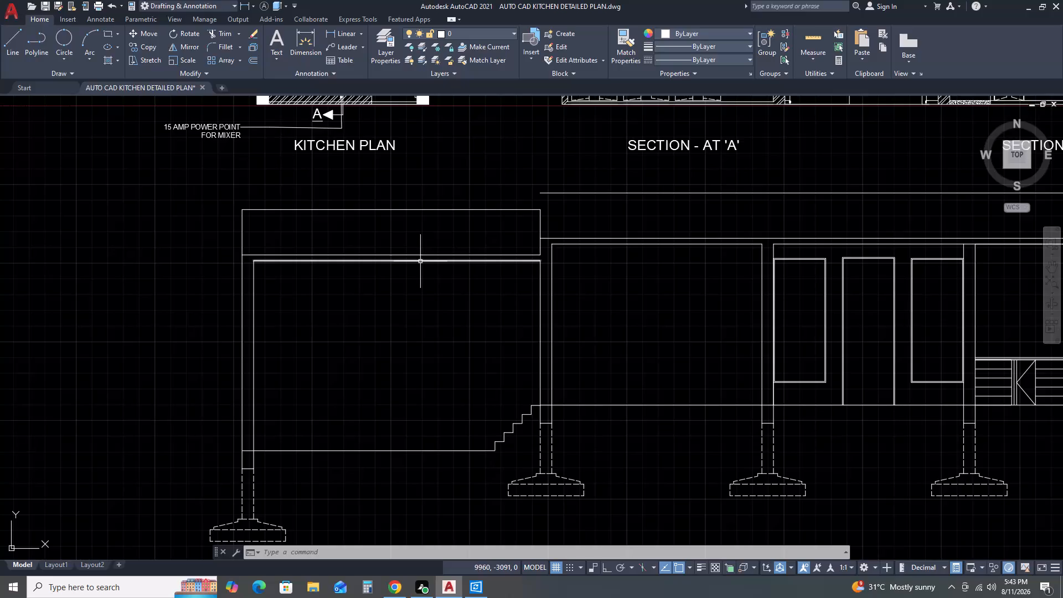
Draw a vertical line from the underside of the lower room's roof slab up to the top line above it.
text(L)
key(space)
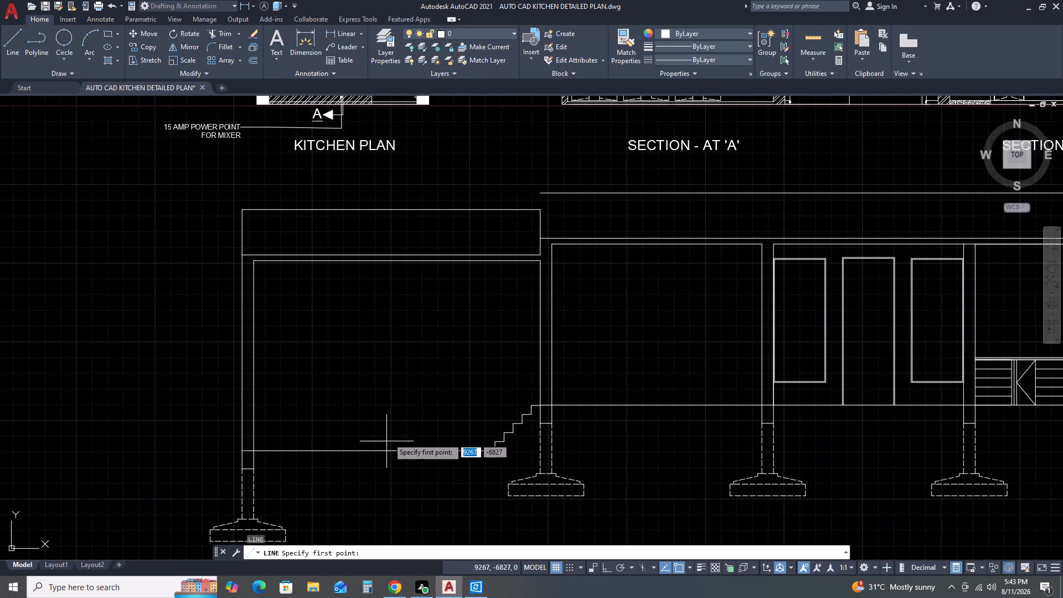
click(396, 262)
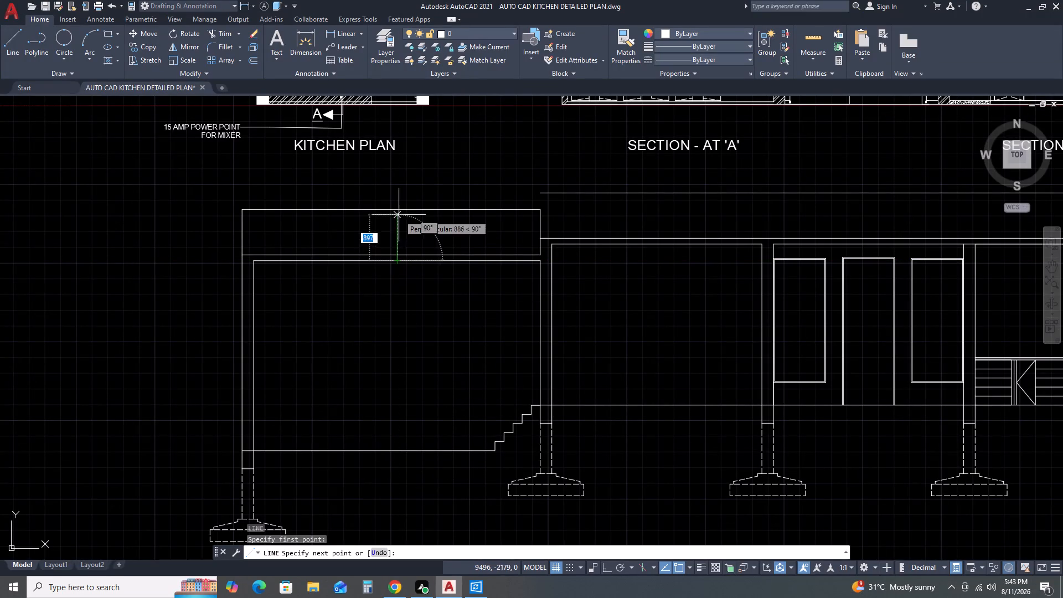
click(399, 205)
key(Escape)
Offset the top line of the lower room's roof slab upward by 500.
middle_drag(360, 240, 575, 273)
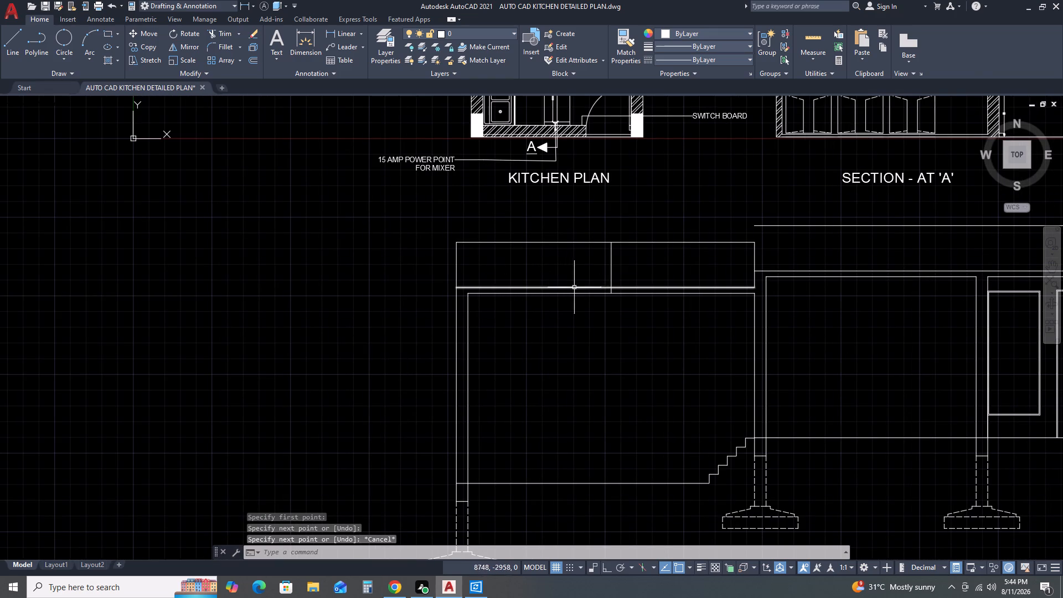
scroll(559, 286, up, 2)
click(542, 287)
click(540, 282)
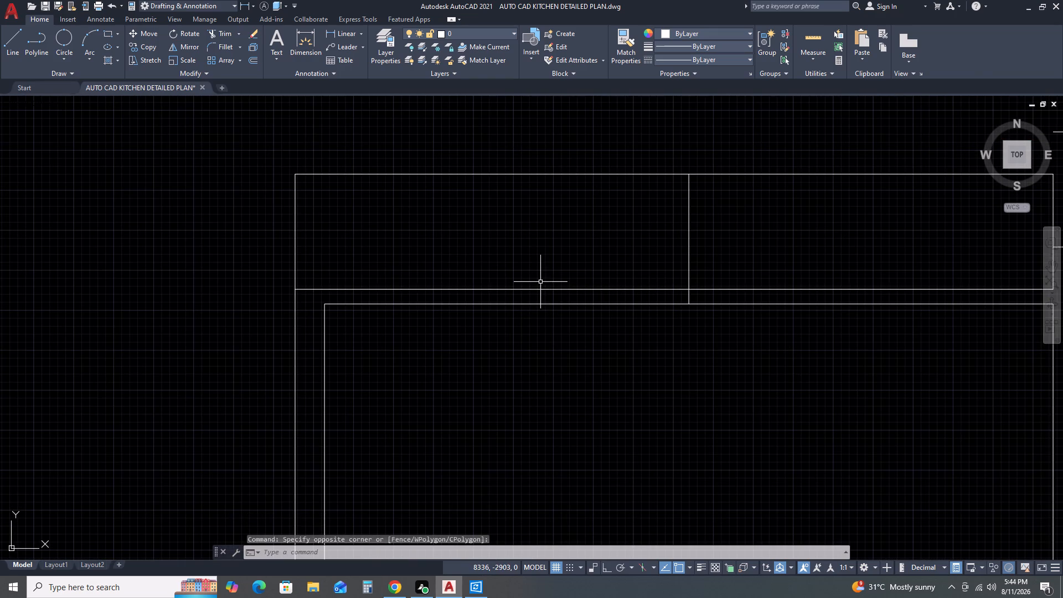
click(536, 288)
text(O)
key(space)
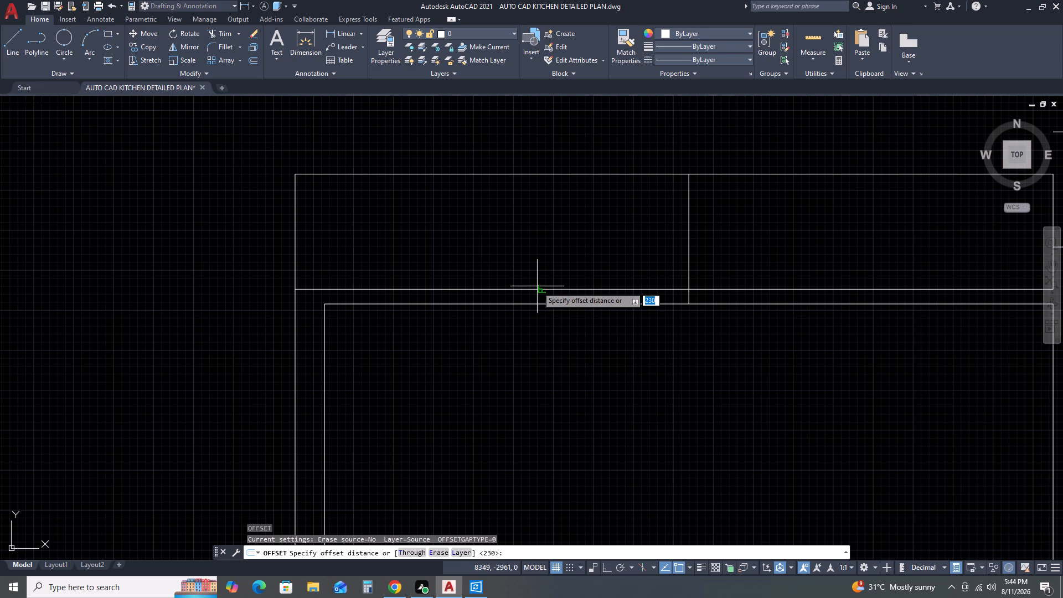
text(500)
key(space)
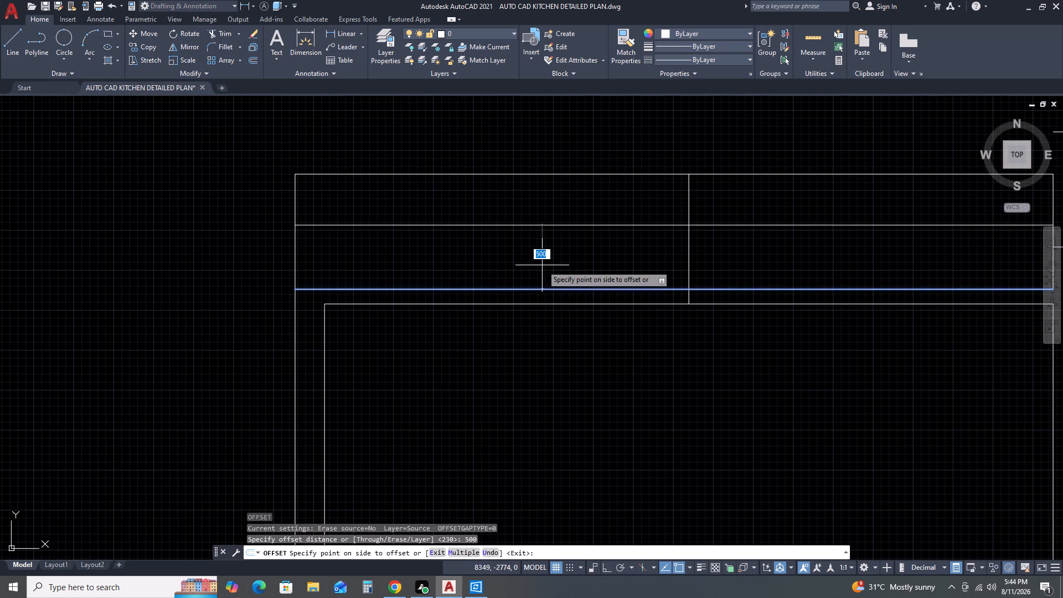
click(542, 265)
key(Escape)
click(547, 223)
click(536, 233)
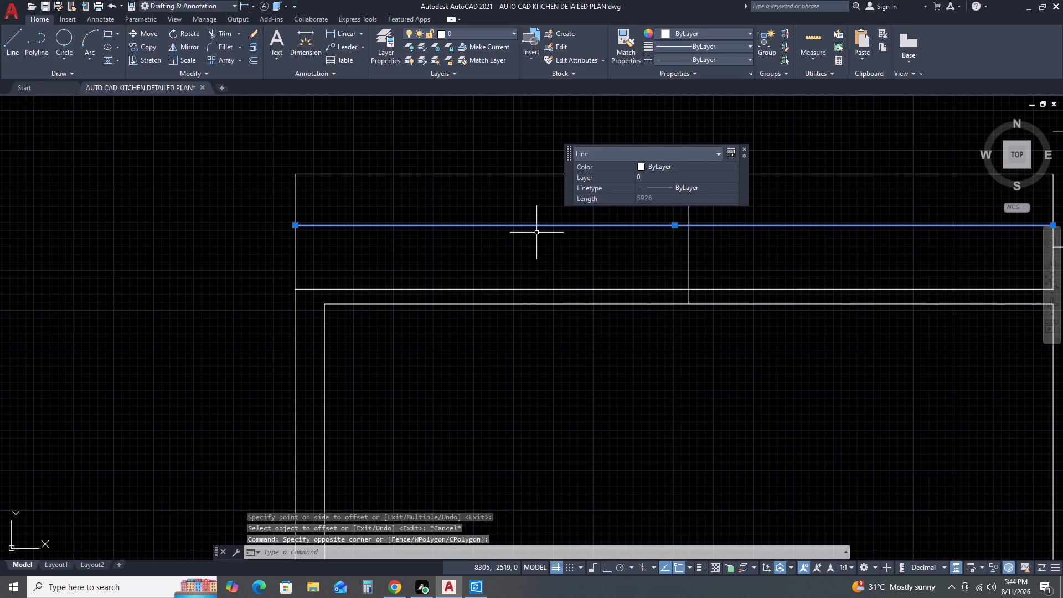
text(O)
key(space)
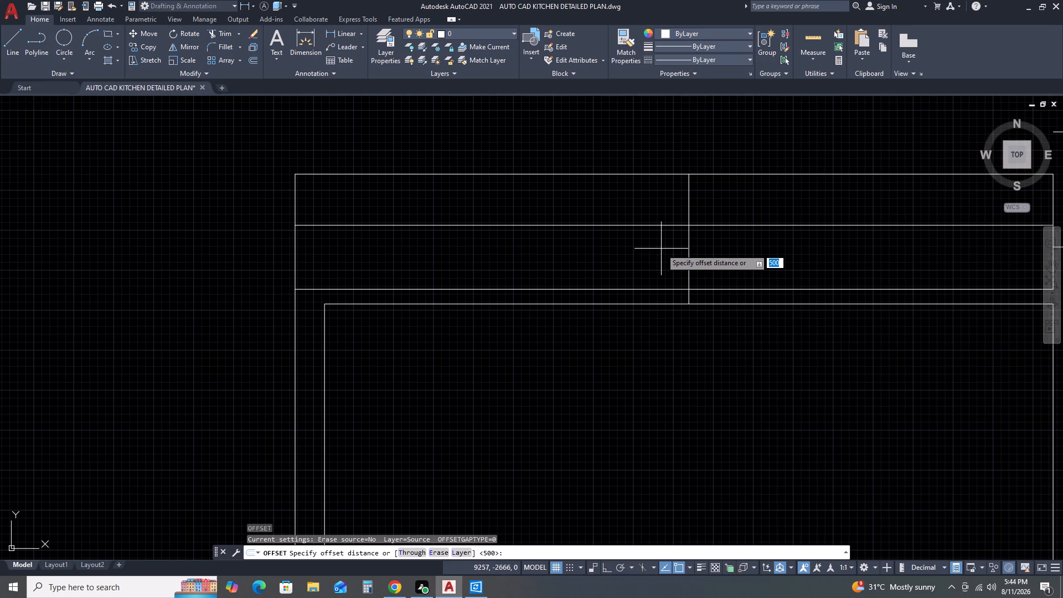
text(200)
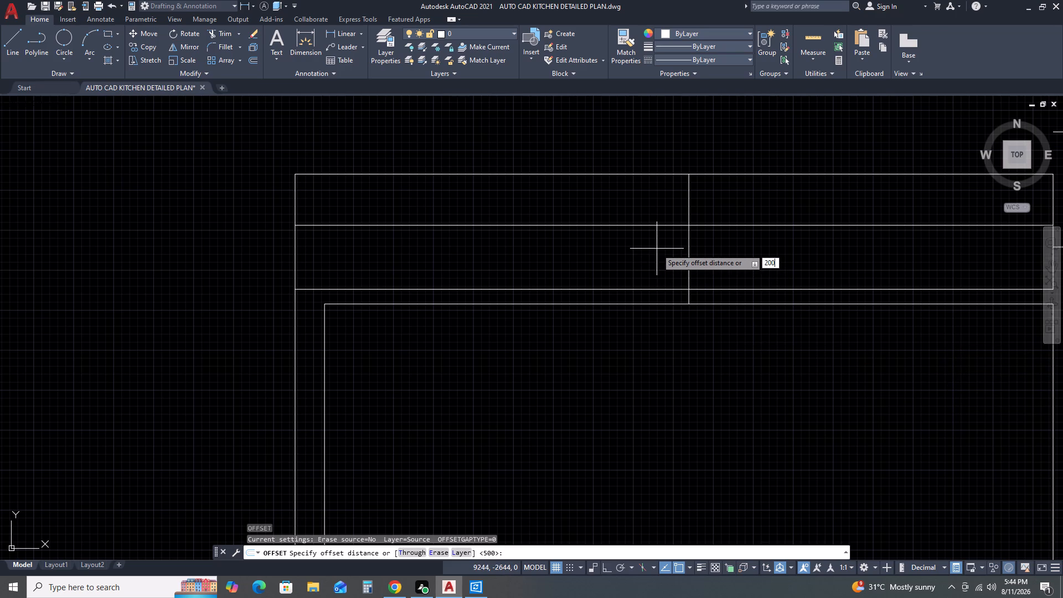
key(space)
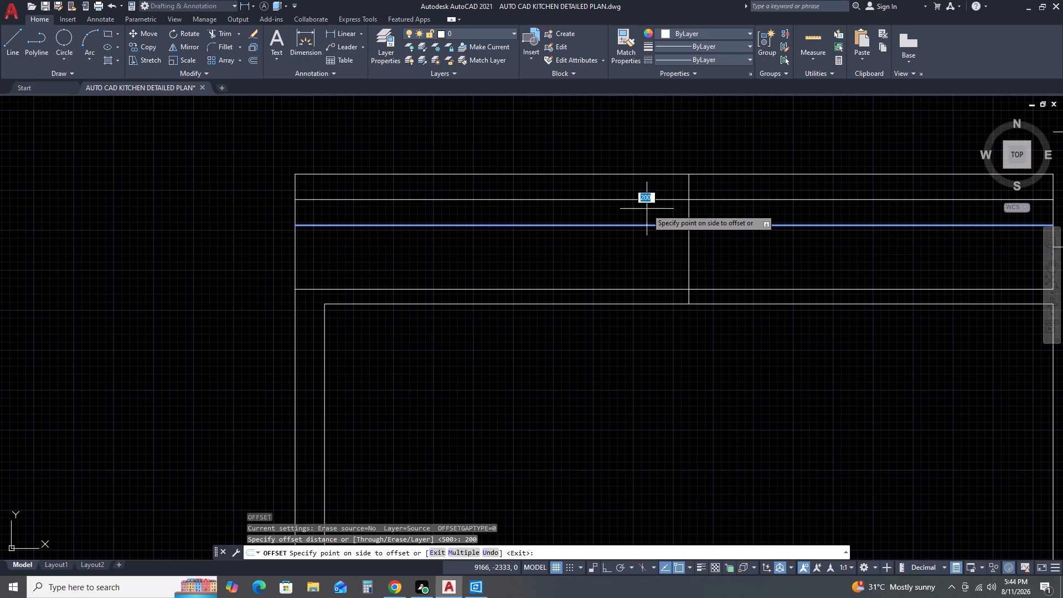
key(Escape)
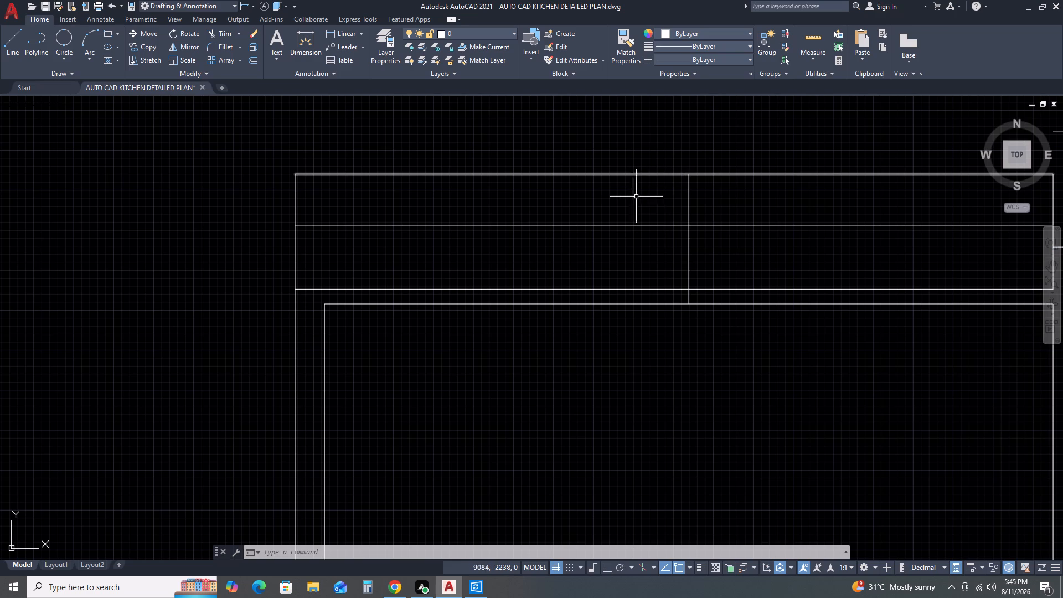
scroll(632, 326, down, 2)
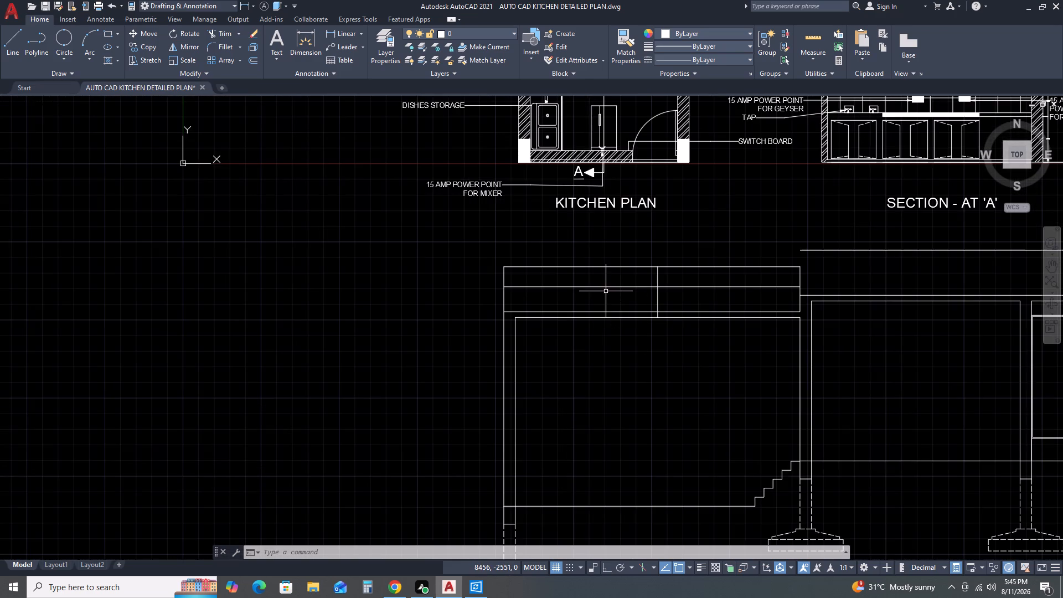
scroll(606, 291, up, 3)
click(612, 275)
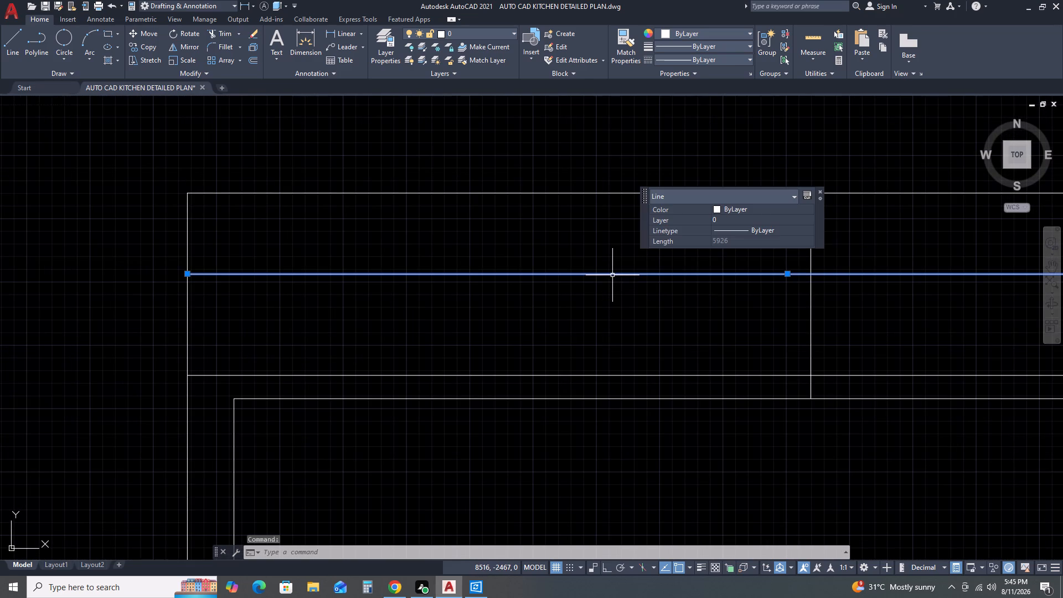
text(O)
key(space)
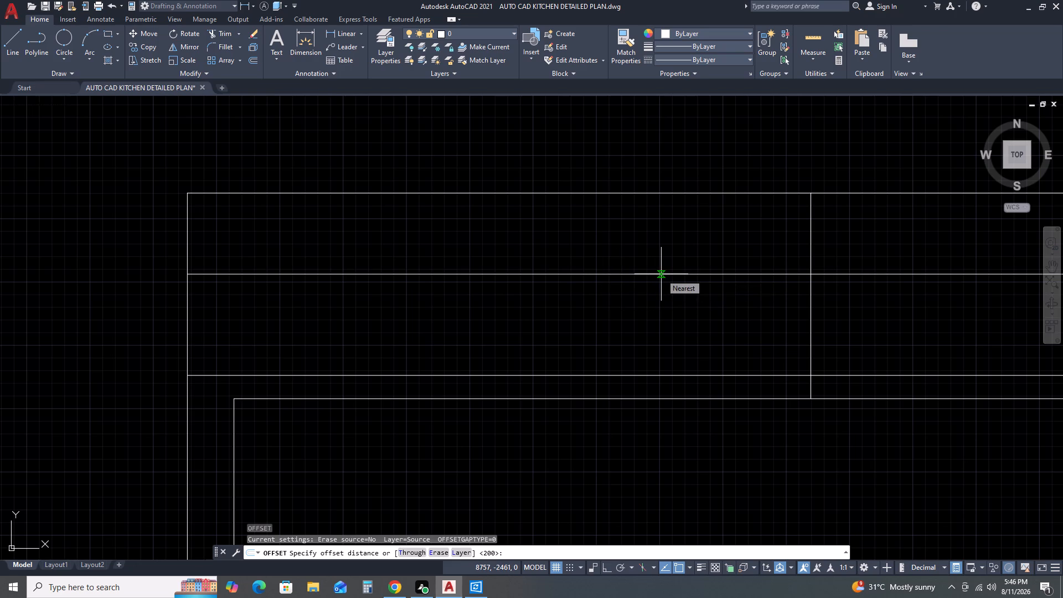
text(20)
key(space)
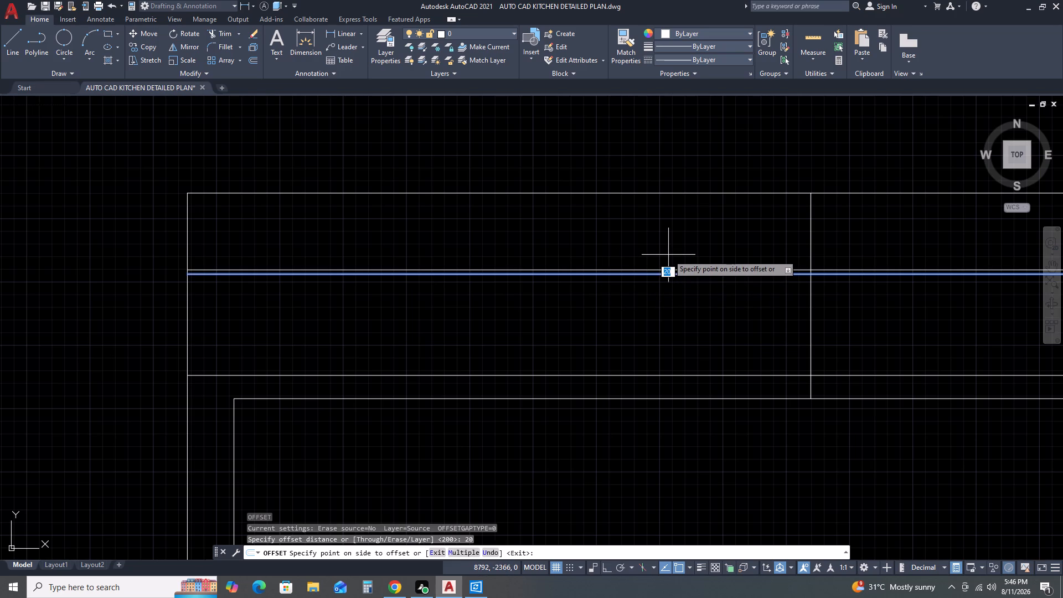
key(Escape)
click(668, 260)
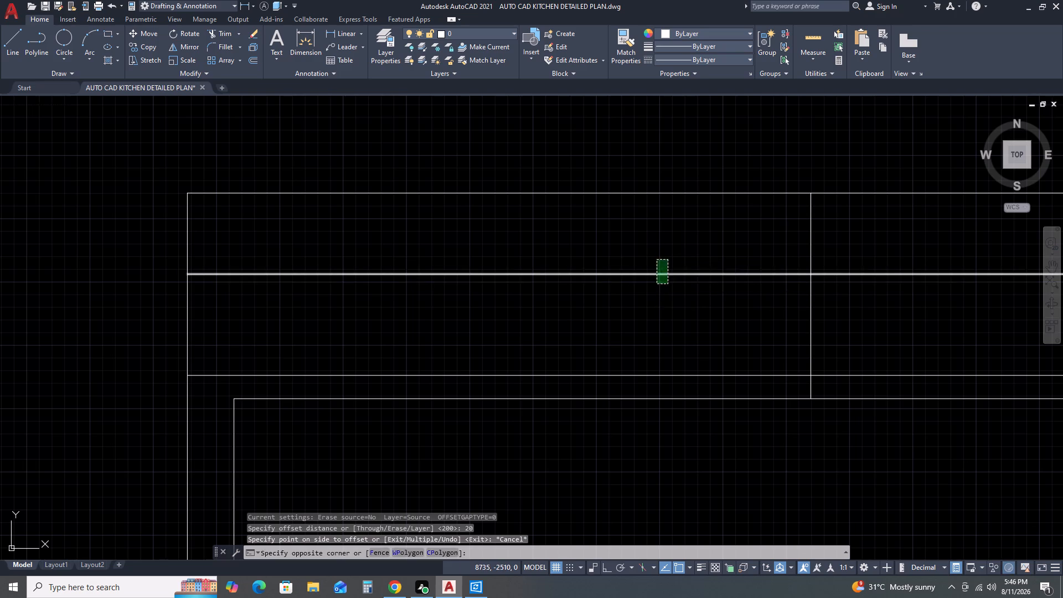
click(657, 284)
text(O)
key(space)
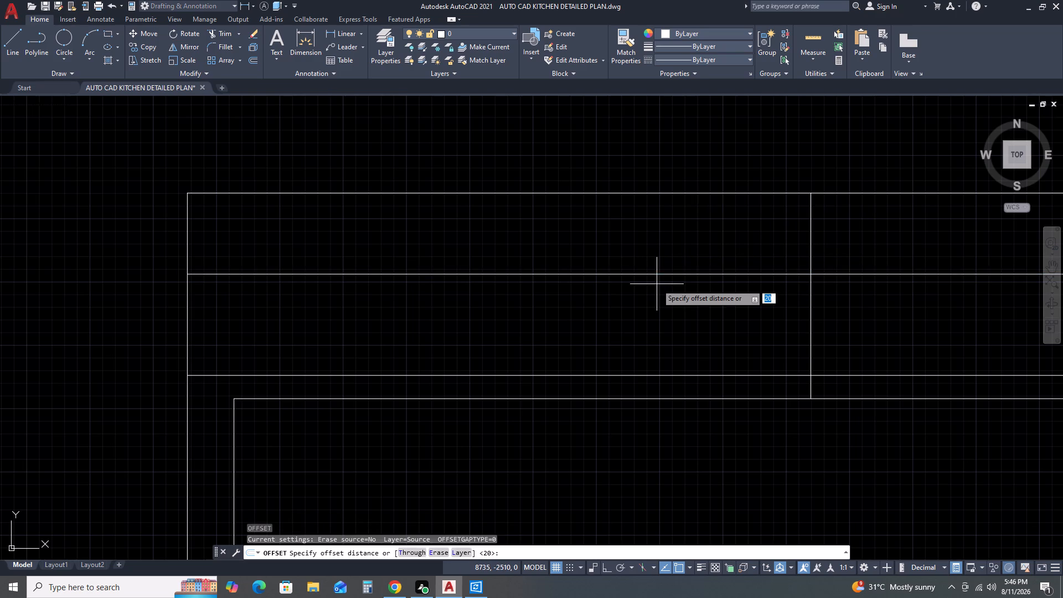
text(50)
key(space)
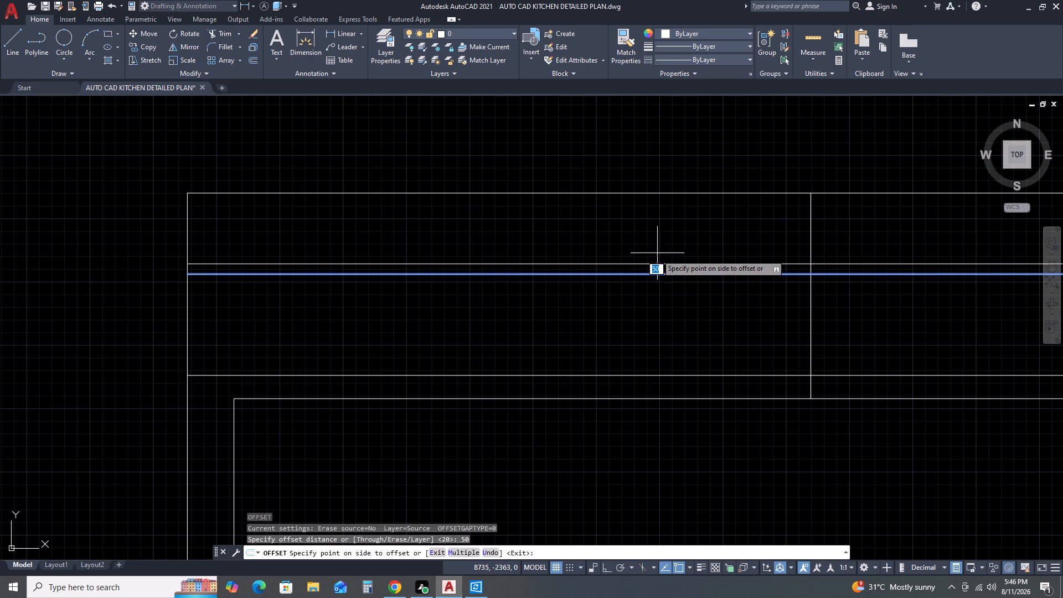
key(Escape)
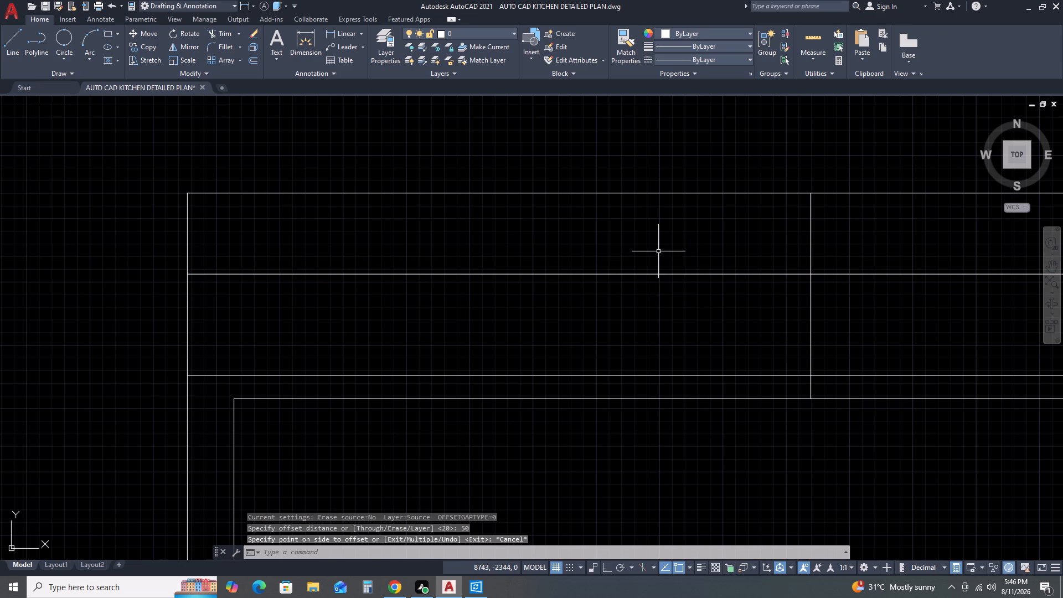
Offset the horizontal line midway between the lower room's slab and top line upward by 100.
drag(658, 259, 651, 268)
click(623, 289)
text(O 100)
key(space)
click(641, 245)
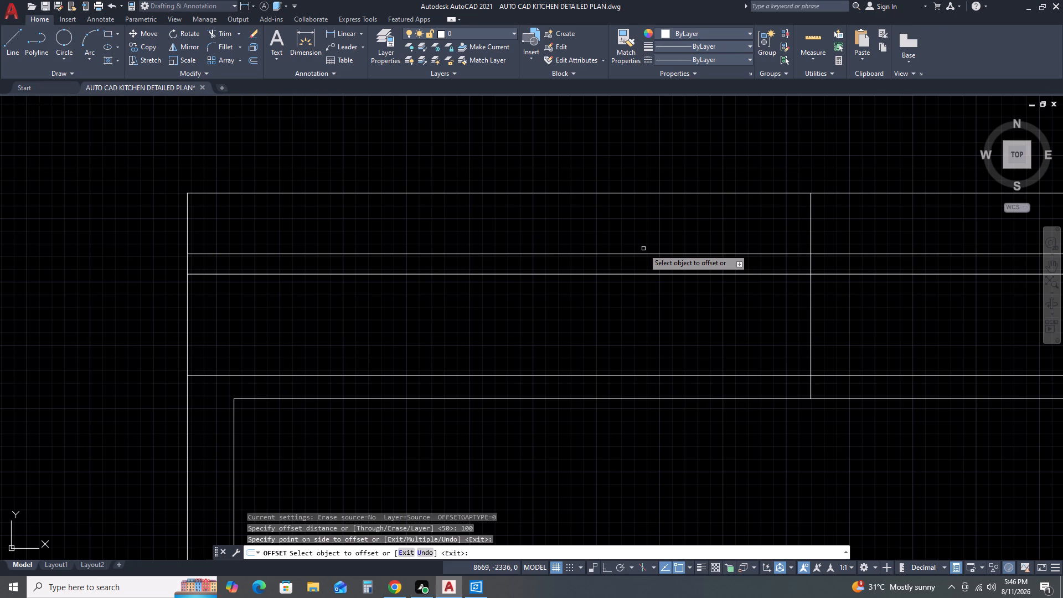
key(Escape)
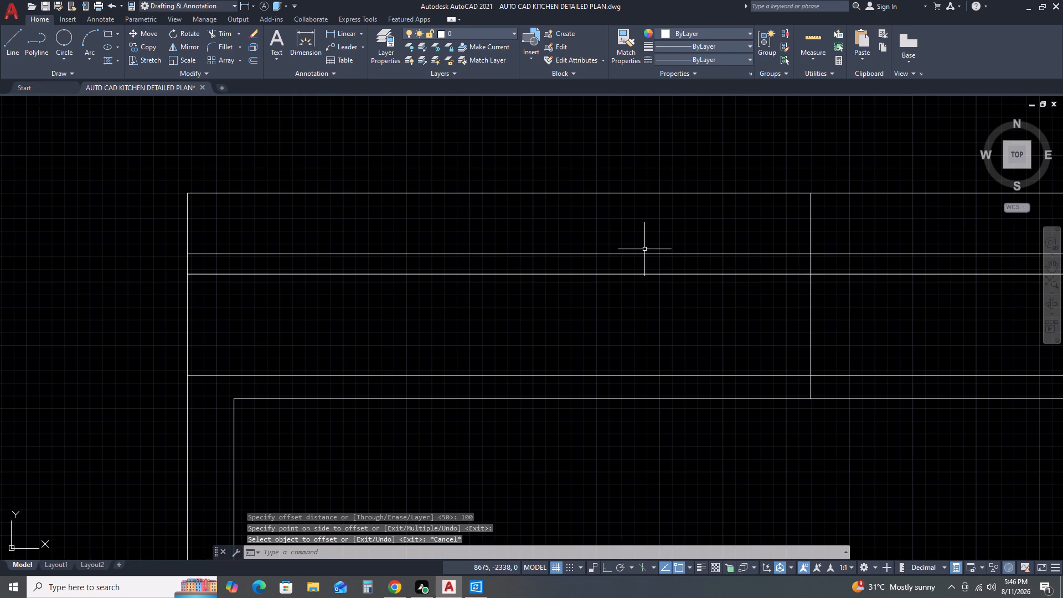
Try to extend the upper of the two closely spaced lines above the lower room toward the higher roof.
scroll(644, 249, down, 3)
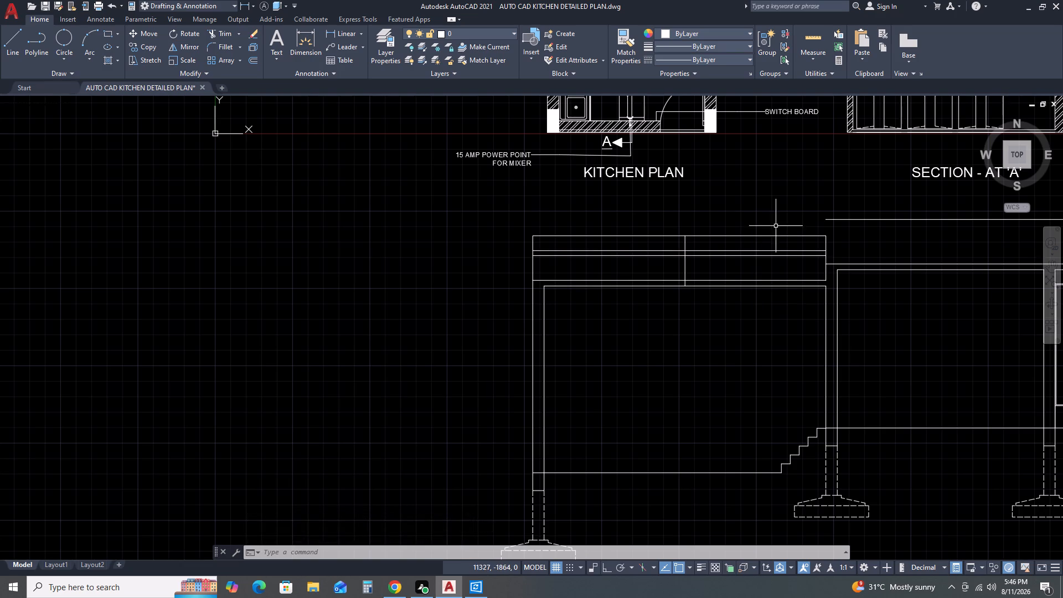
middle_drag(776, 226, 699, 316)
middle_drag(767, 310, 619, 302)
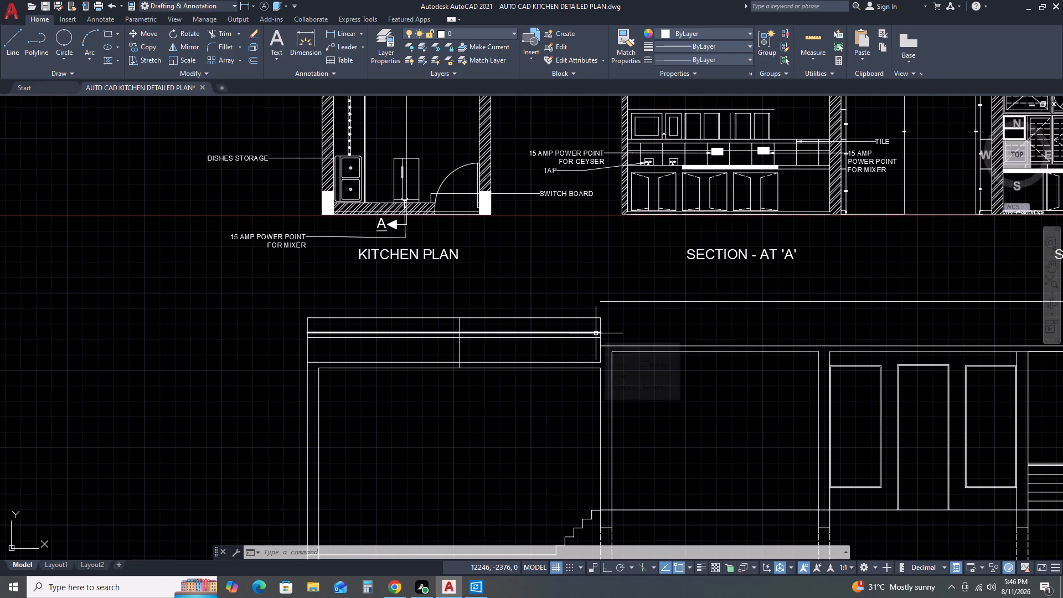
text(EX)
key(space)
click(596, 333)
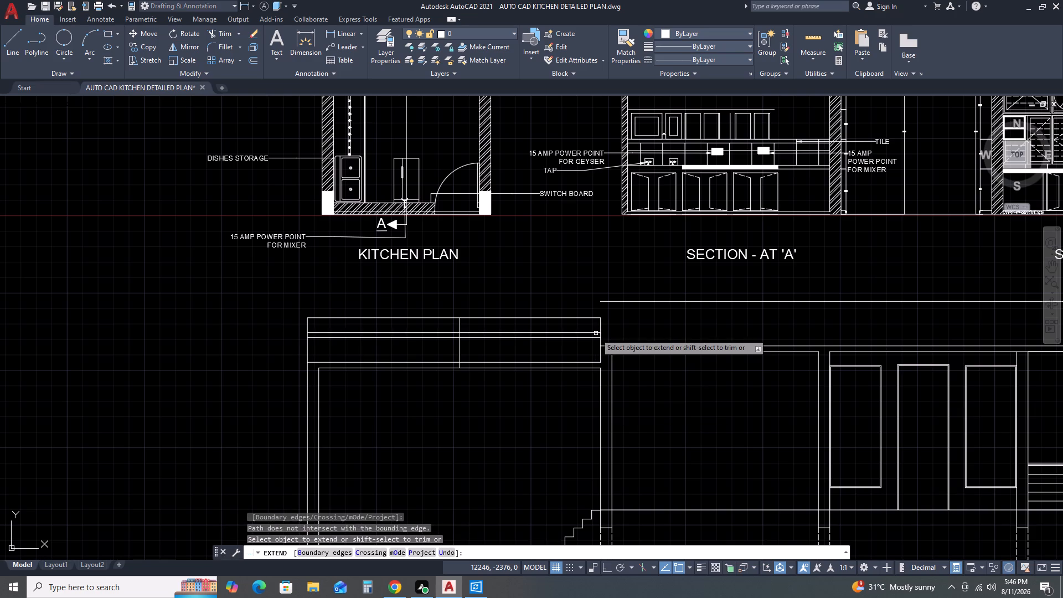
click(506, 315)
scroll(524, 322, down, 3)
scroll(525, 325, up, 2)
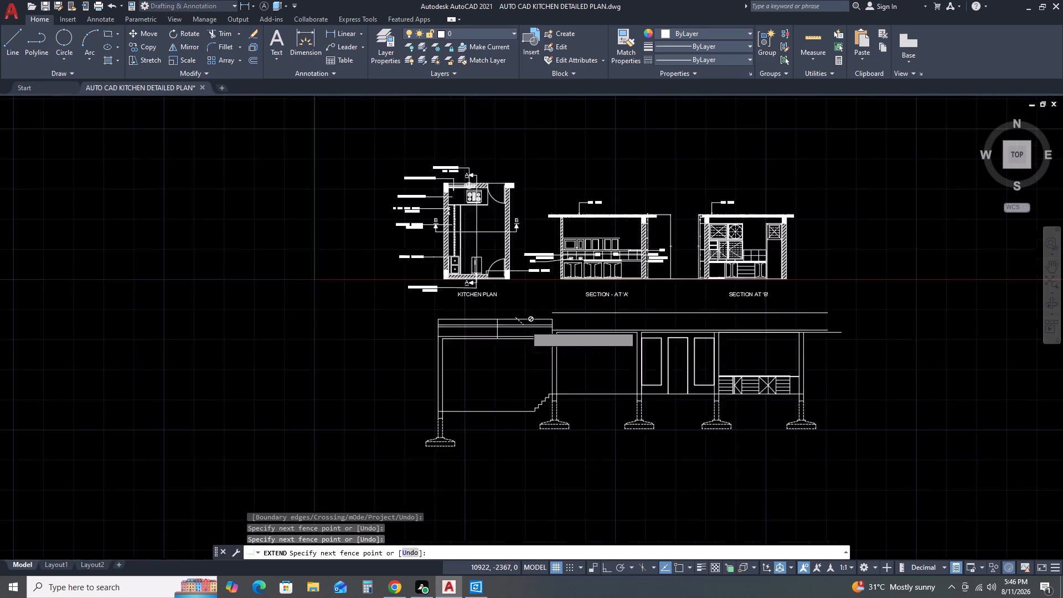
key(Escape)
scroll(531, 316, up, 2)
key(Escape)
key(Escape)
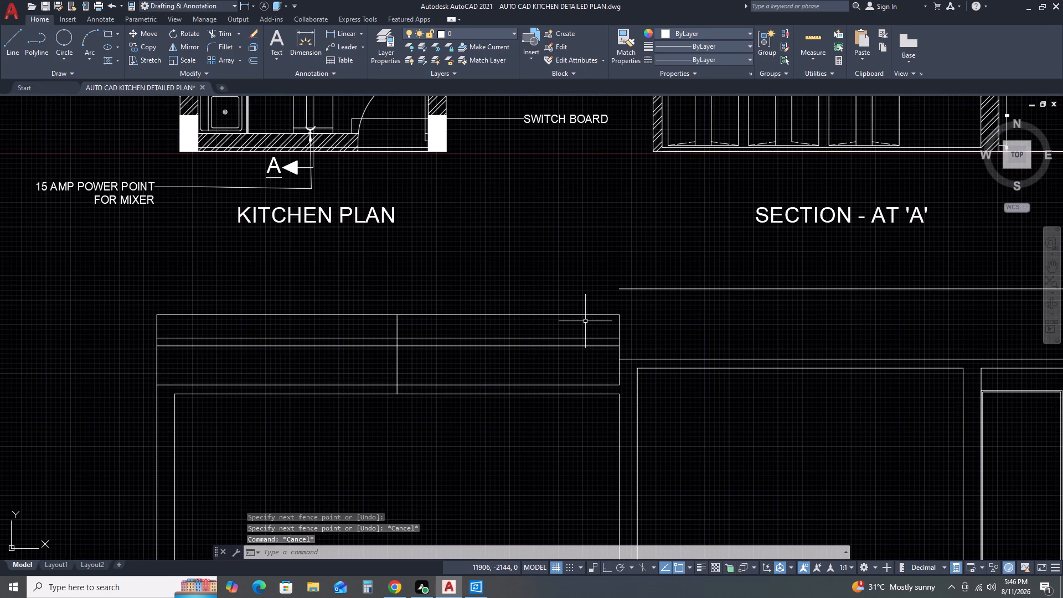
Draw a line along the higher slab's top, 230 from the middle wall's face toward the steps, and up to the topmost line with ortho on.
middle_drag(664, 323, 473, 315)
scroll(731, 360, down, 1)
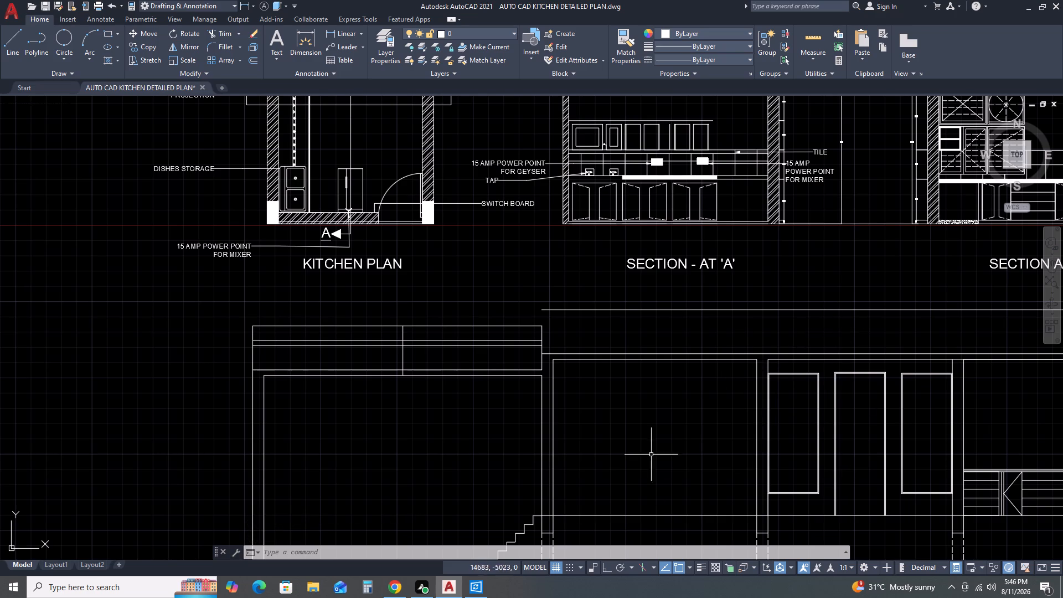
scroll(732, 368, down, 4)
scroll(782, 376, up, 4)
middle_drag(863, 388, 817, 336)
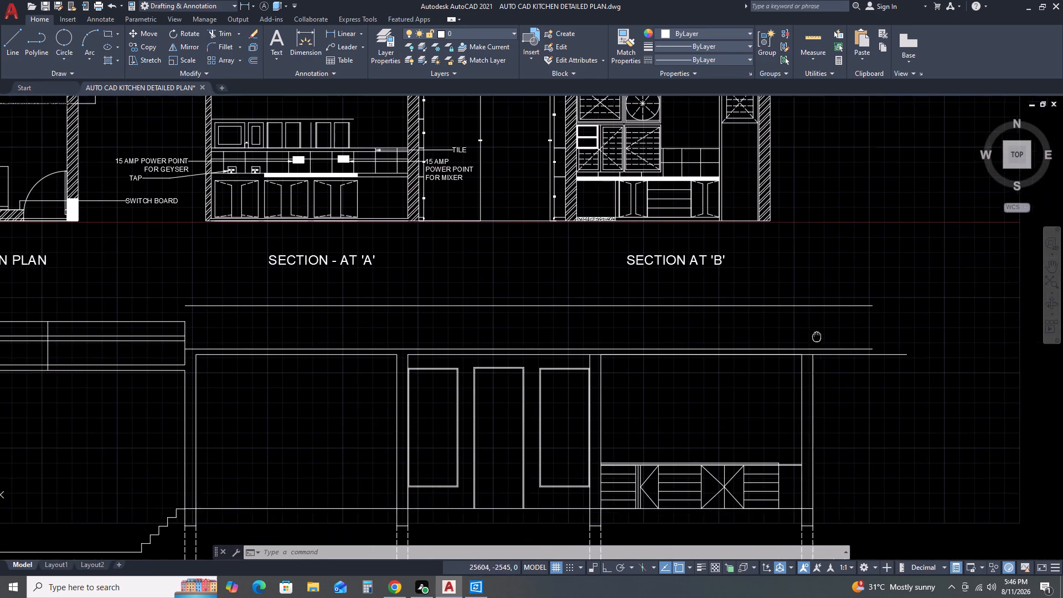
text(L)
key(space)
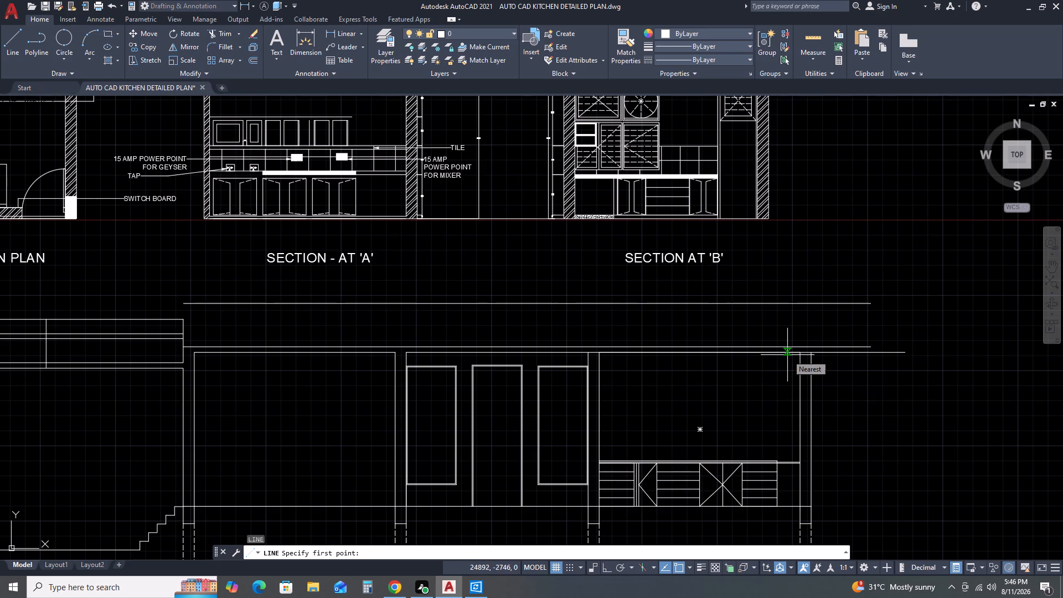
middle_drag(642, 344, 663, 336)
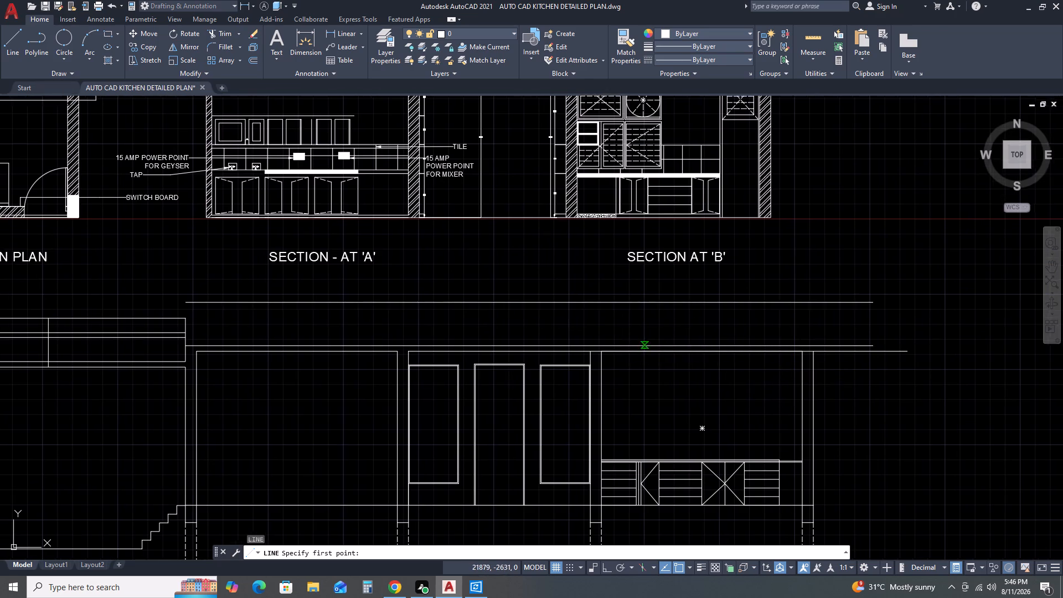
middle_drag(663, 336, 754, 311)
middle_drag(797, 300, 814, 294)
middle_click(818, 294)
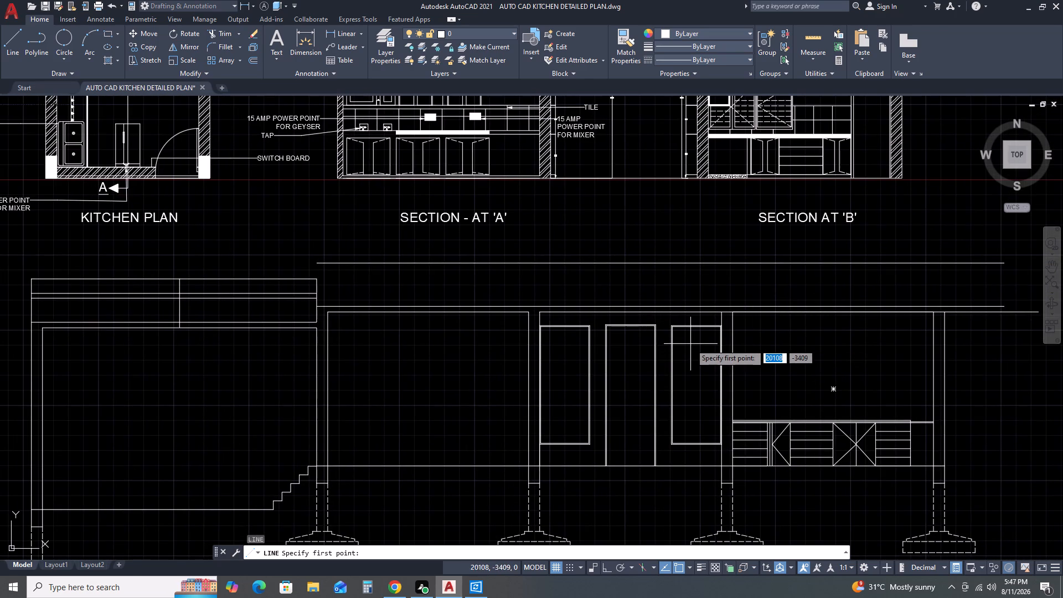
middle_drag(600, 322, 755, 302)
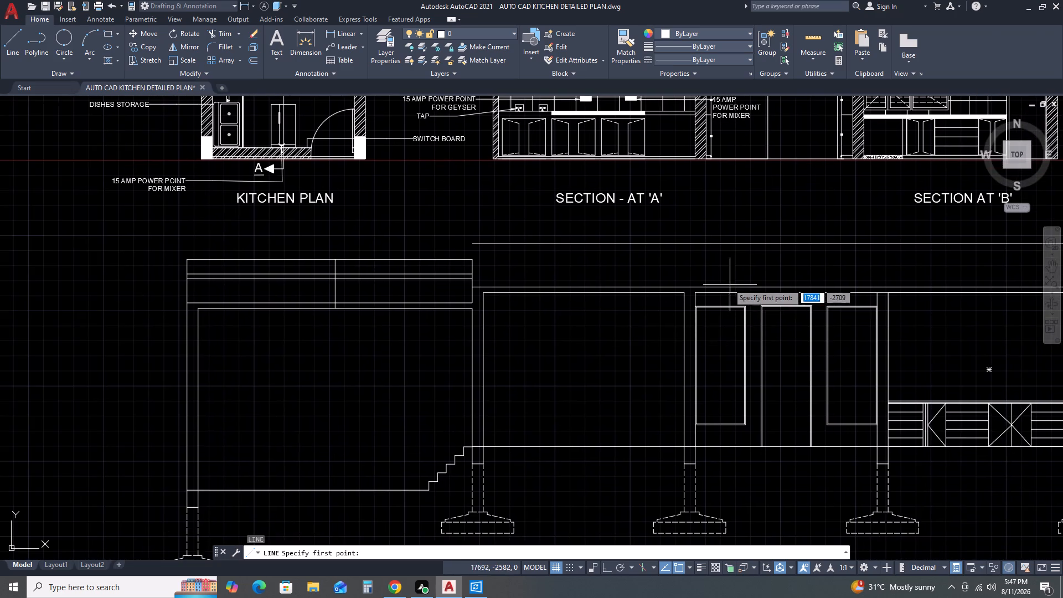
scroll(684, 304, up, 2)
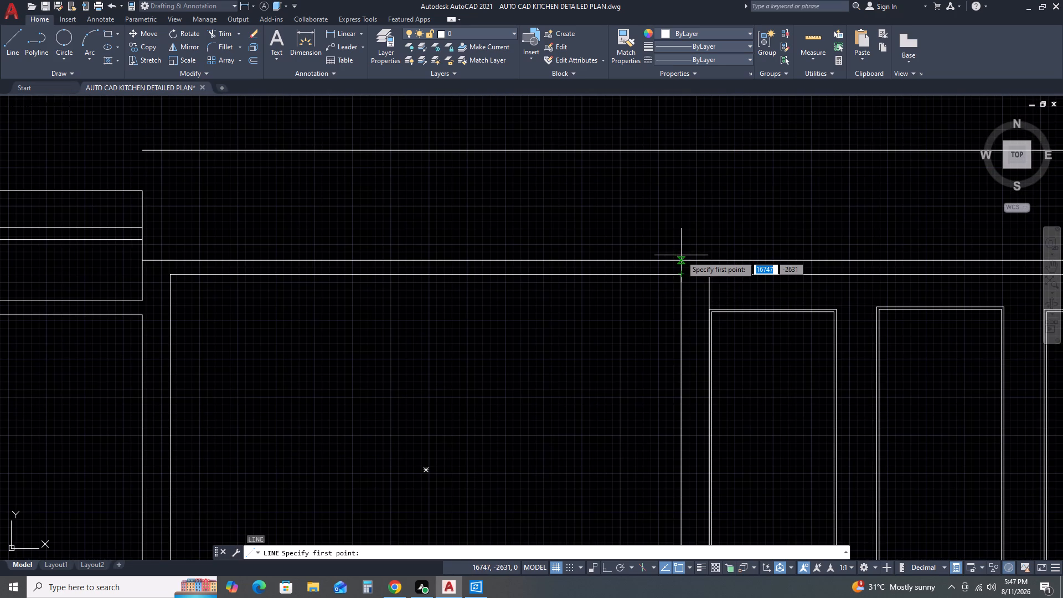
click(681, 259)
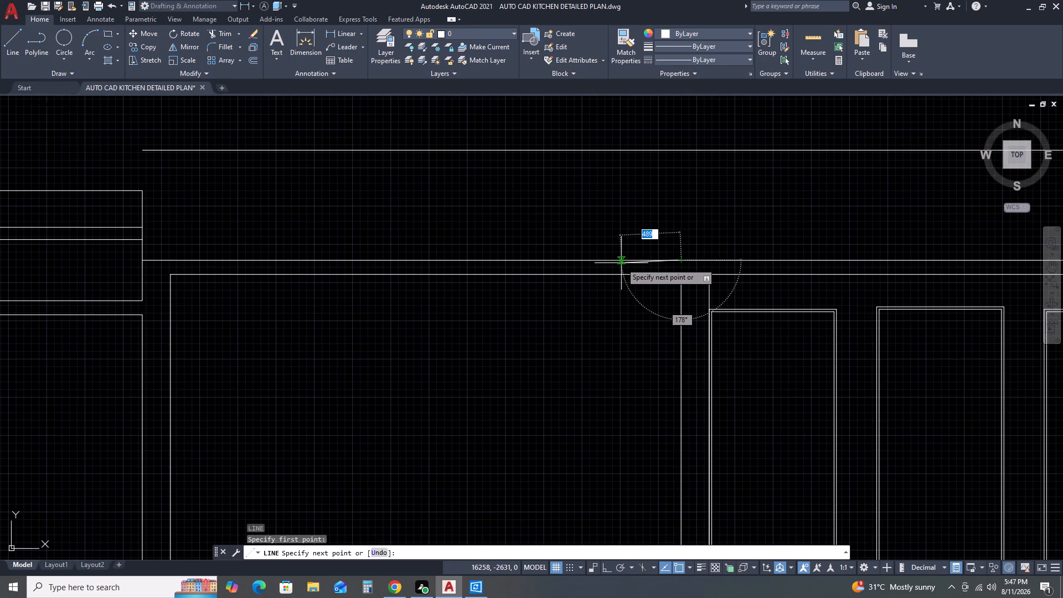
text(23)
text(0)
key(space)
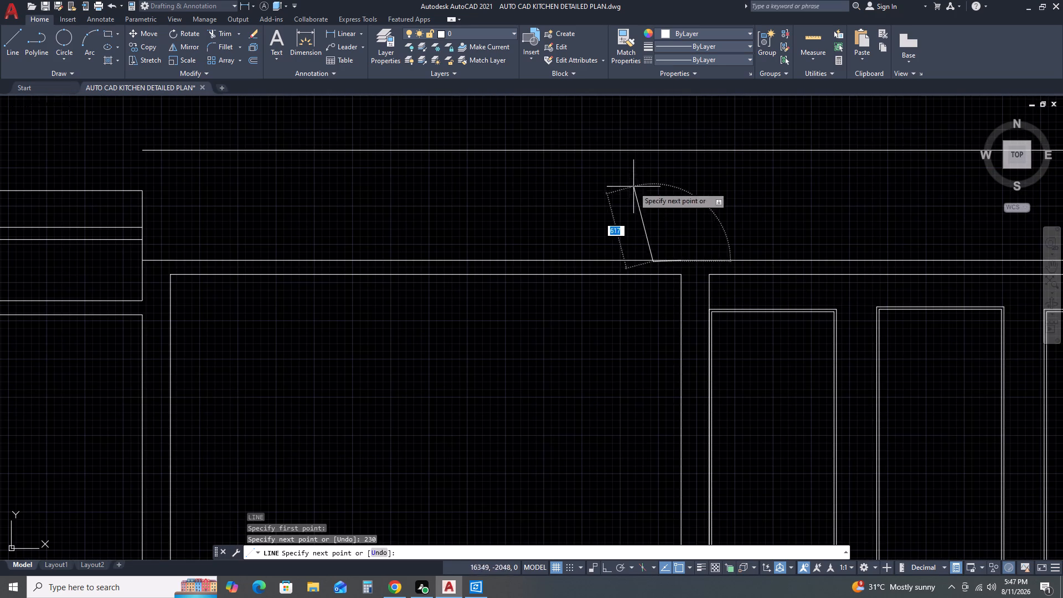
key(ctrl+z)
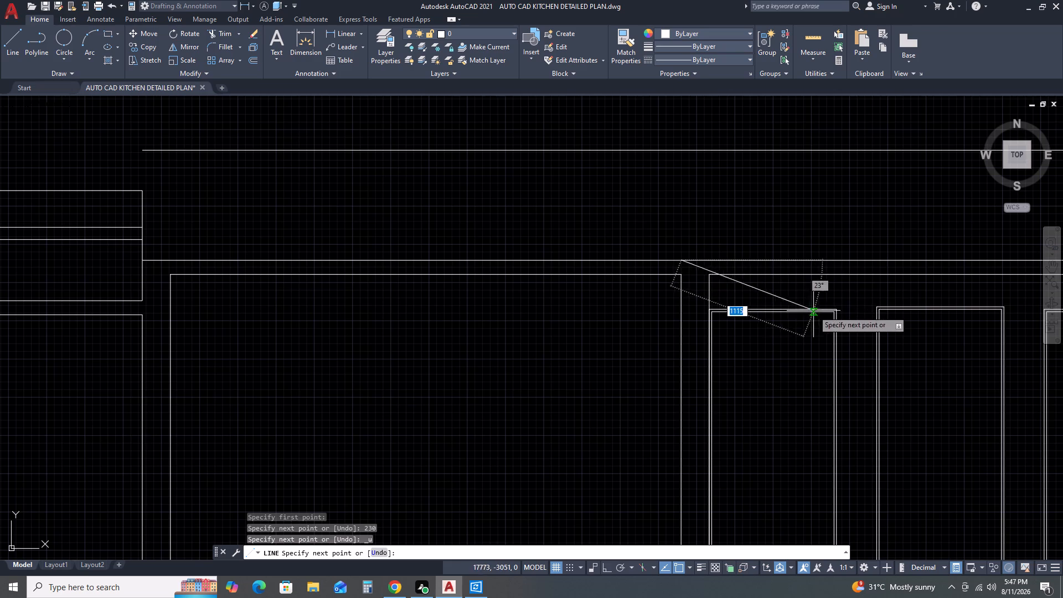
key(F8)
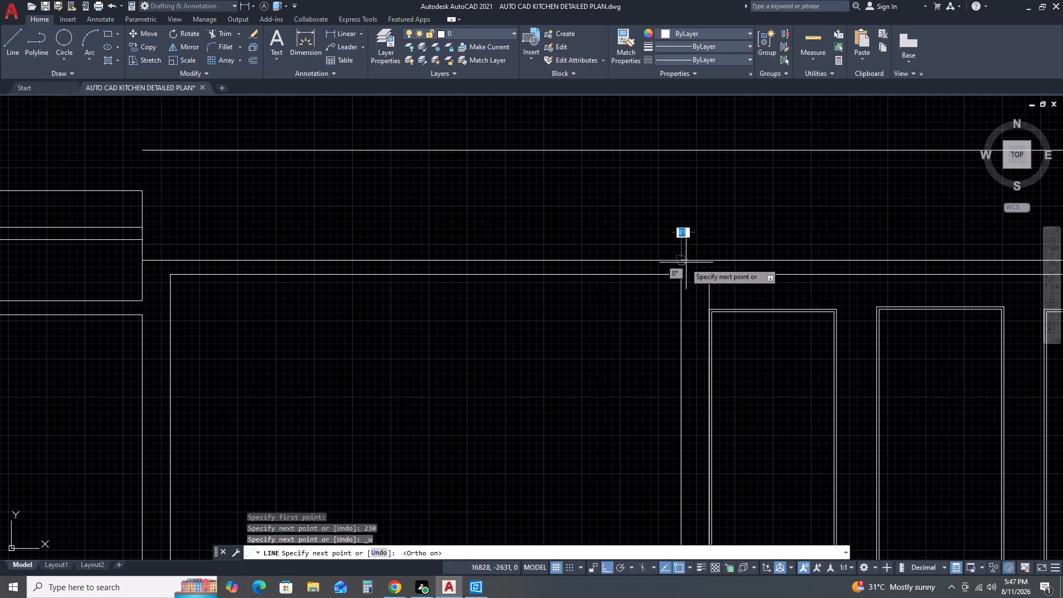
key(2)
text(30)
key(space)
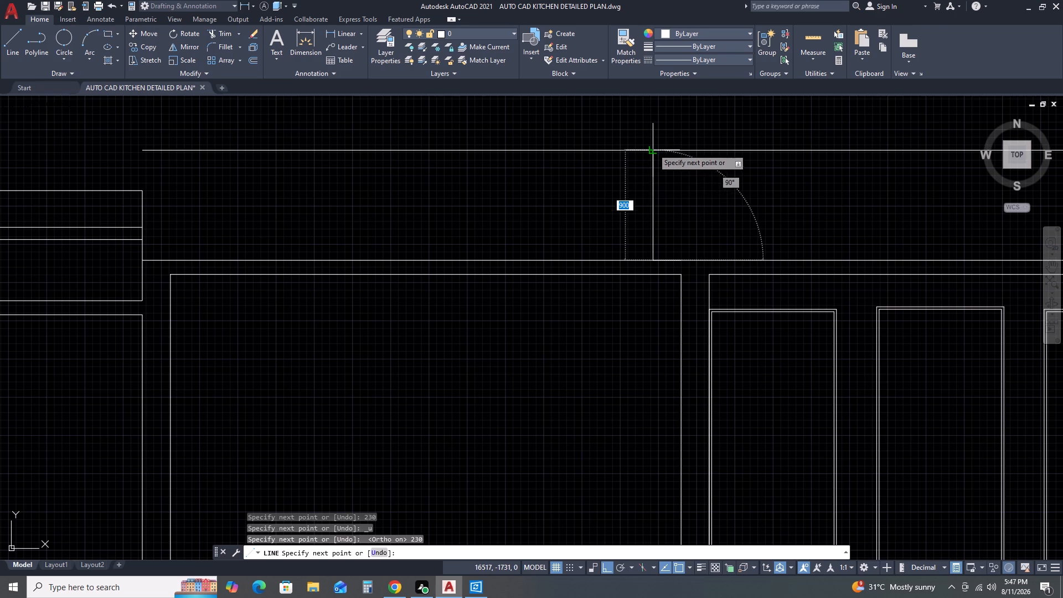
click(653, 148)
key(Escape)
Draw a vertical line from the end of the higher roof's topmost line down to the lower roof's top line.
scroll(681, 178, down, 1)
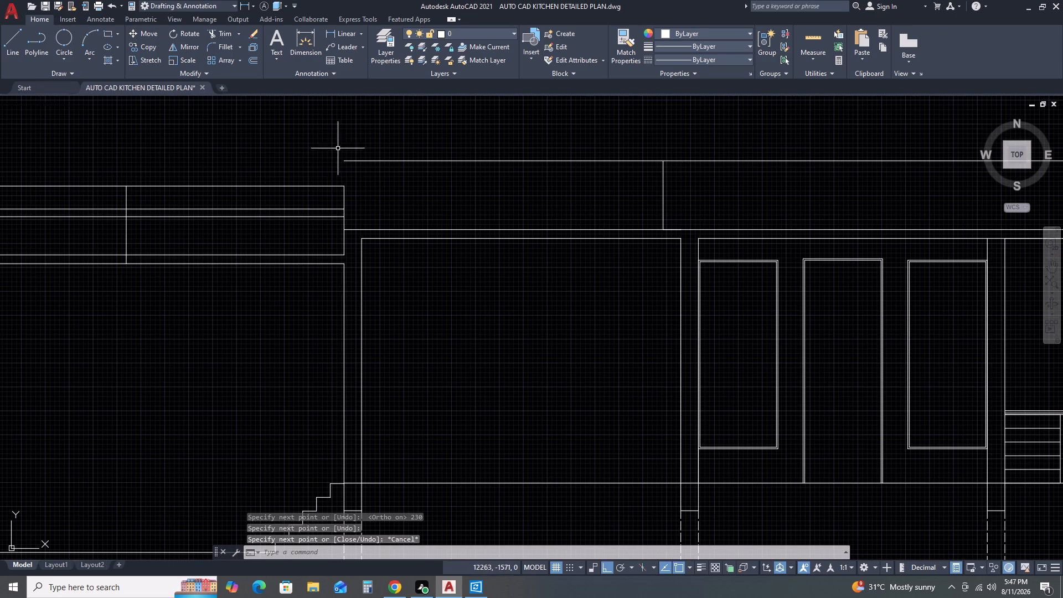
key(l)
key(space)
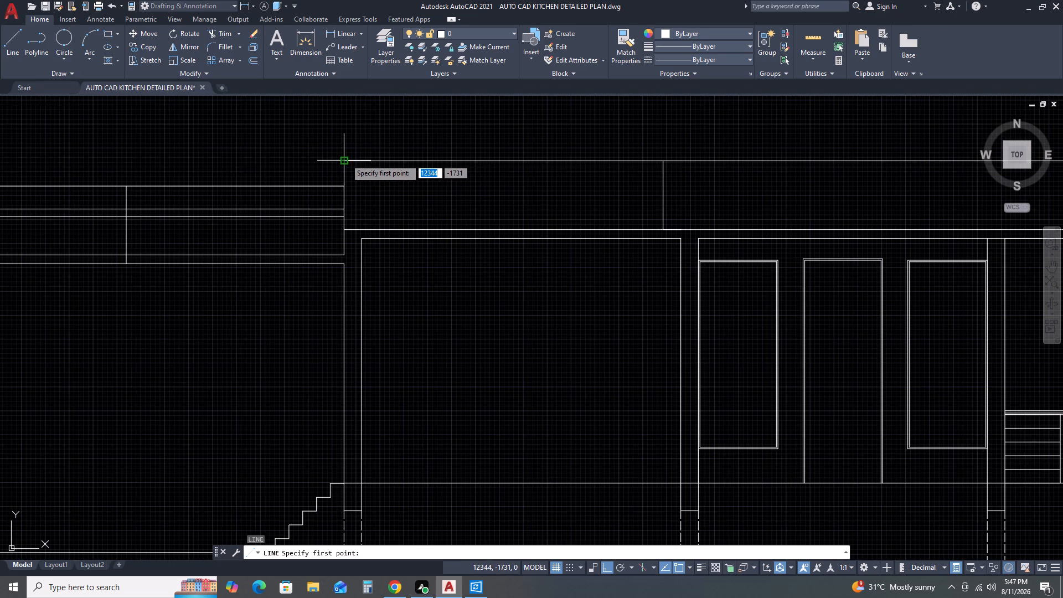
click(345, 159)
click(342, 188)
key(Escape)
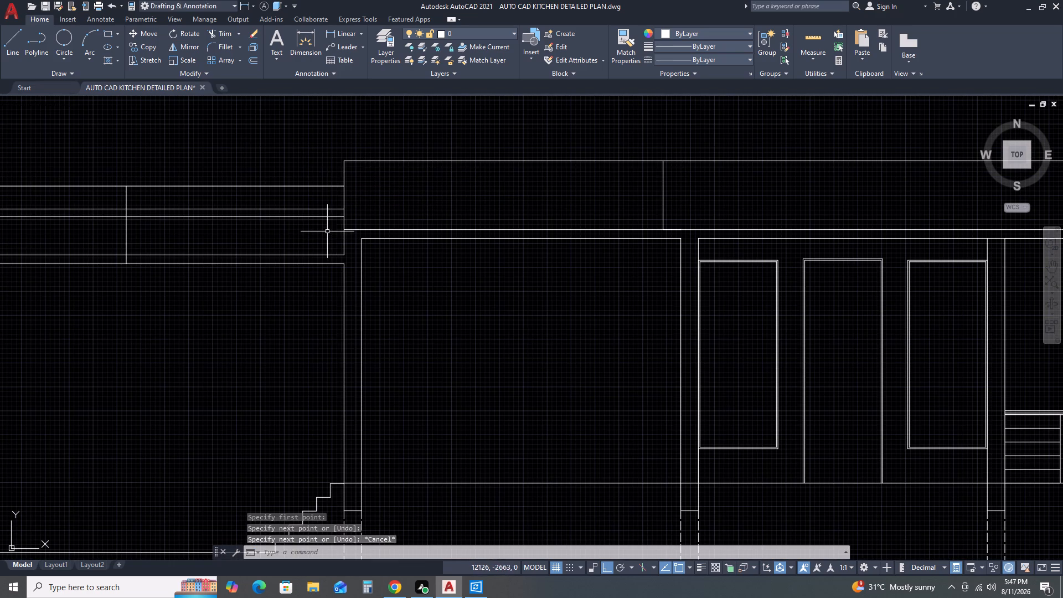
Extend the lower roof's top line and the two closely spaced lines below it to the vertical line near the middle wall.
text(EX)
key(space)
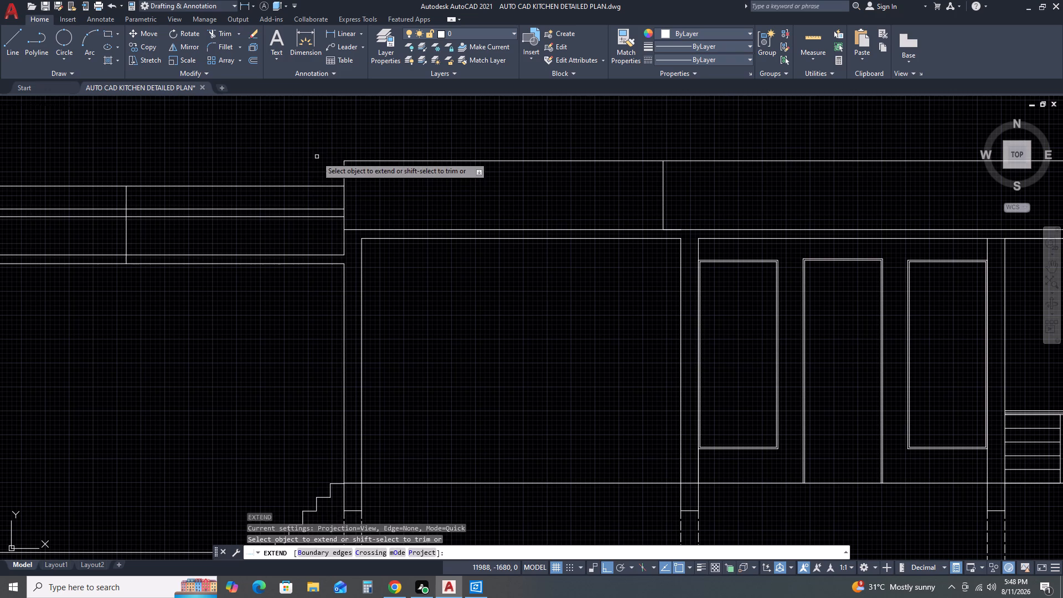
click(317, 157)
click(303, 239)
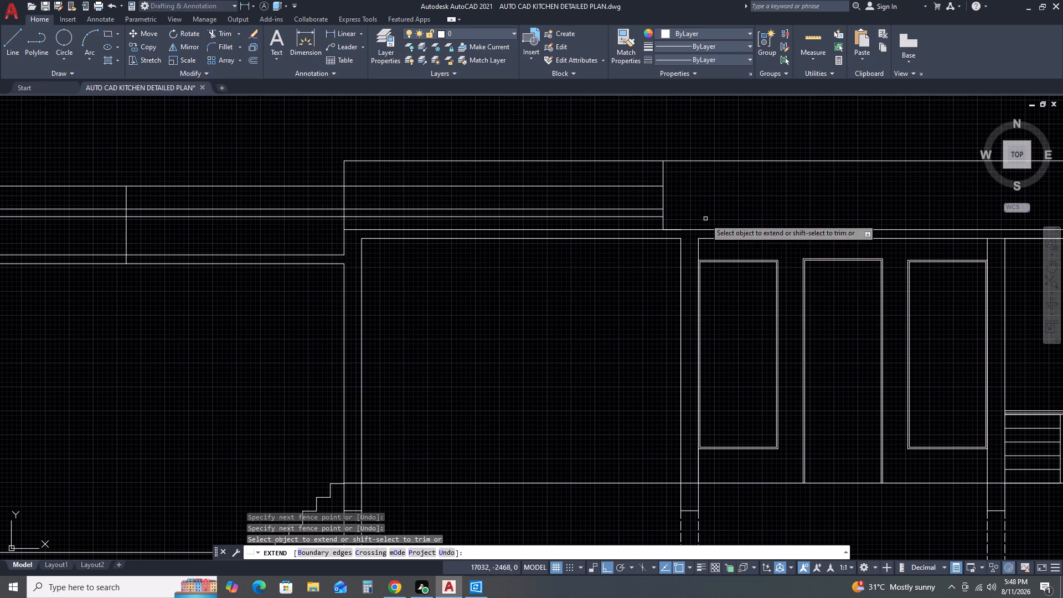
key(Escape)
Draw a vertical line upward from the outer top corner of the lower roof, past the level of the higher roof's topmost line.
scroll(766, 223, down, 2)
middle_drag(807, 221, 704, 202)
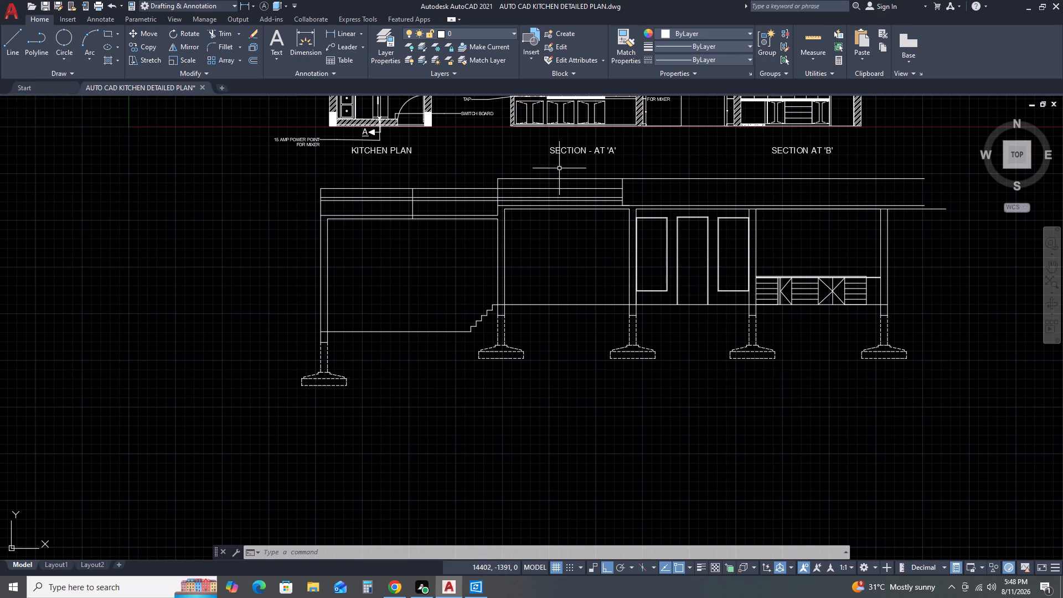
middle_drag(496, 183, 604, 199)
scroll(594, 190, up, 1)
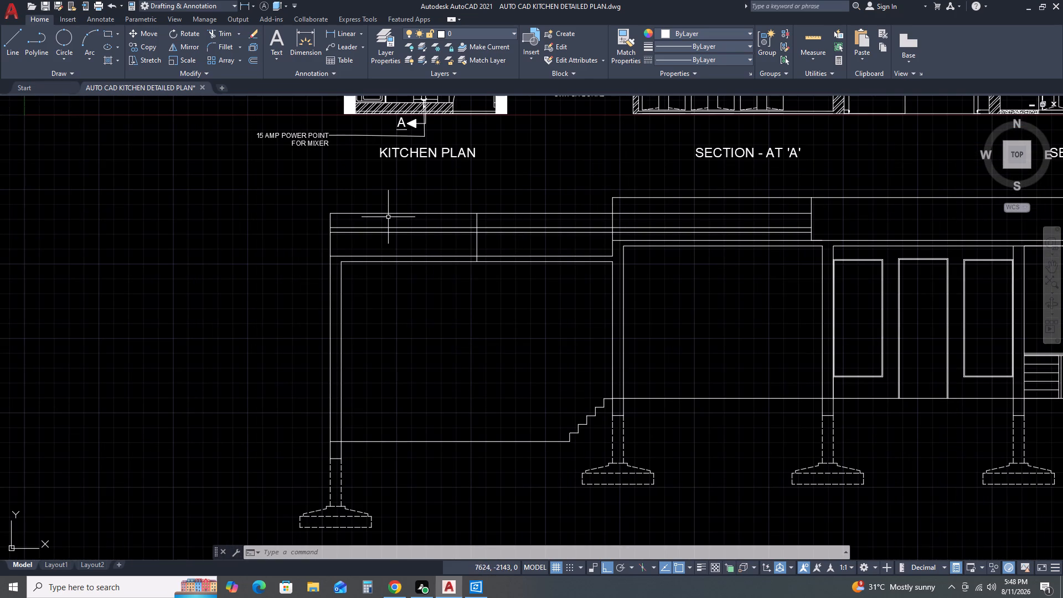
text(L)
key(space)
click(331, 216)
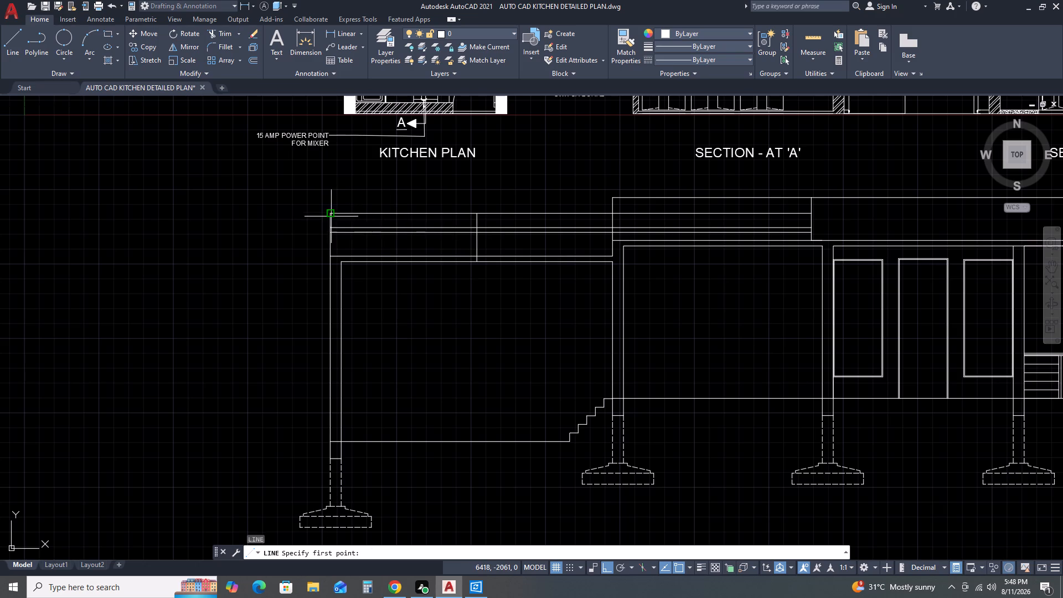
click(337, 172)
key(Escape)
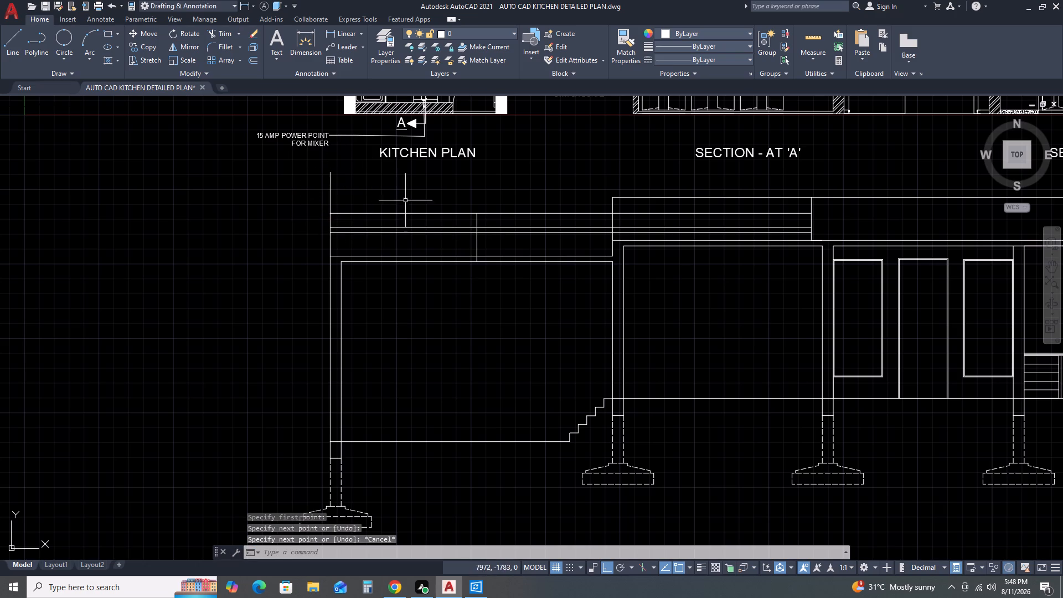
Extend the higher roof's topmost line across the lower room to the new vertical at the outer corner.
text(EX)
key(space)
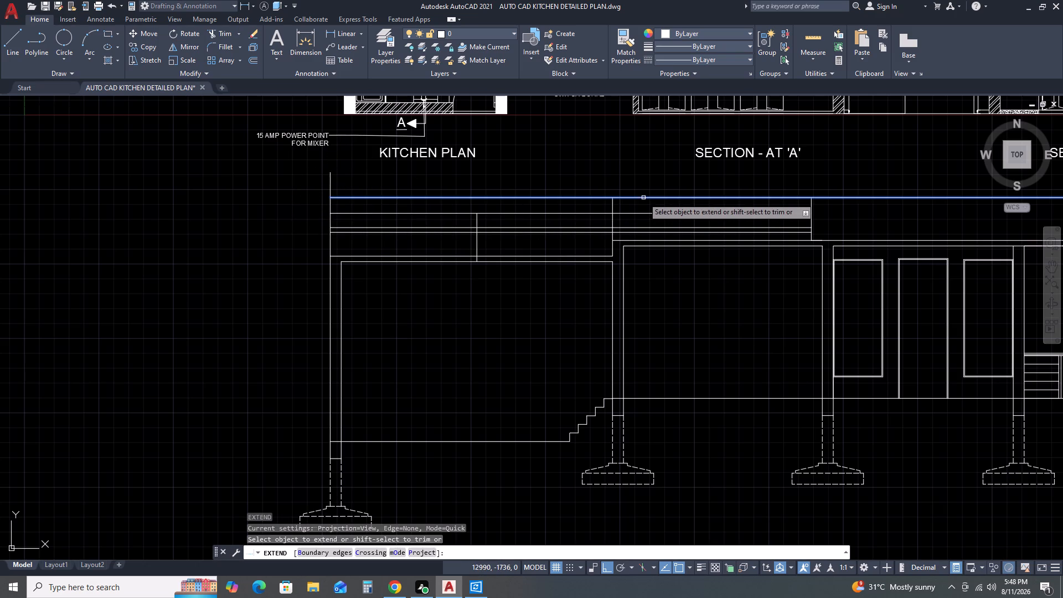
click(643, 198)
click(483, 243)
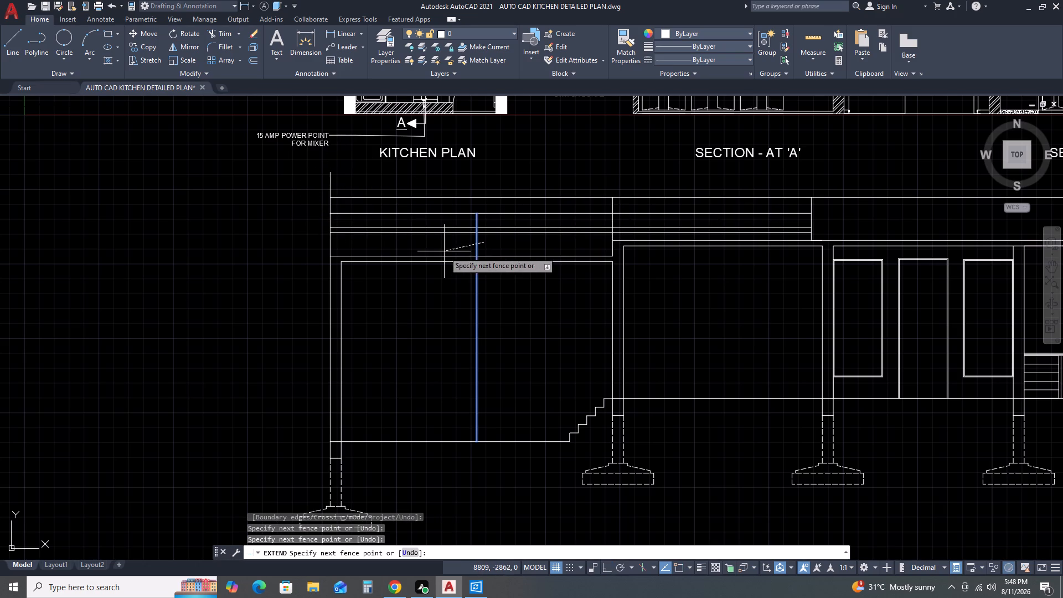
key(Escape)
Trim the part of the outer corner vertical that sticks up above the topmost roof line.
text(TR)
key(space)
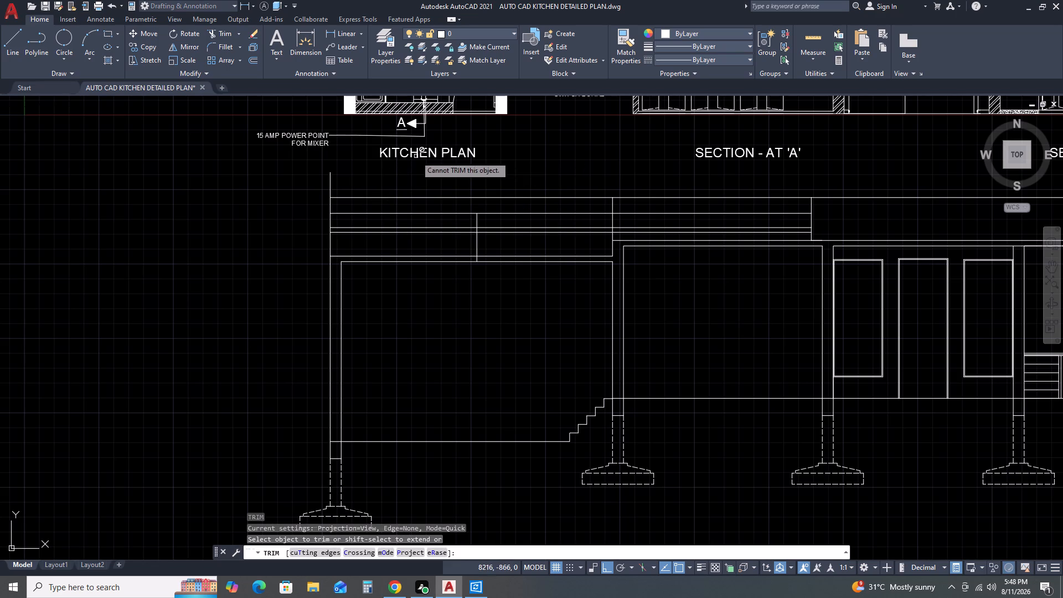
click(350, 175)
click(281, 181)
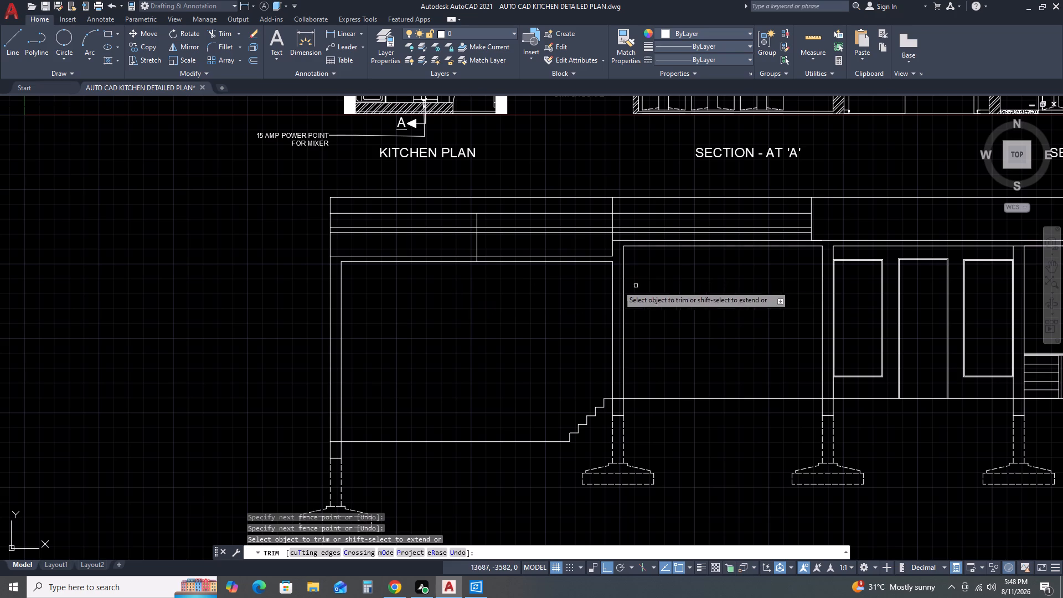
Trim the short 230 stub along the slab's top and the topmost roof line beyond the vertical near the middle wall.
middle_drag(696, 291, 551, 285)
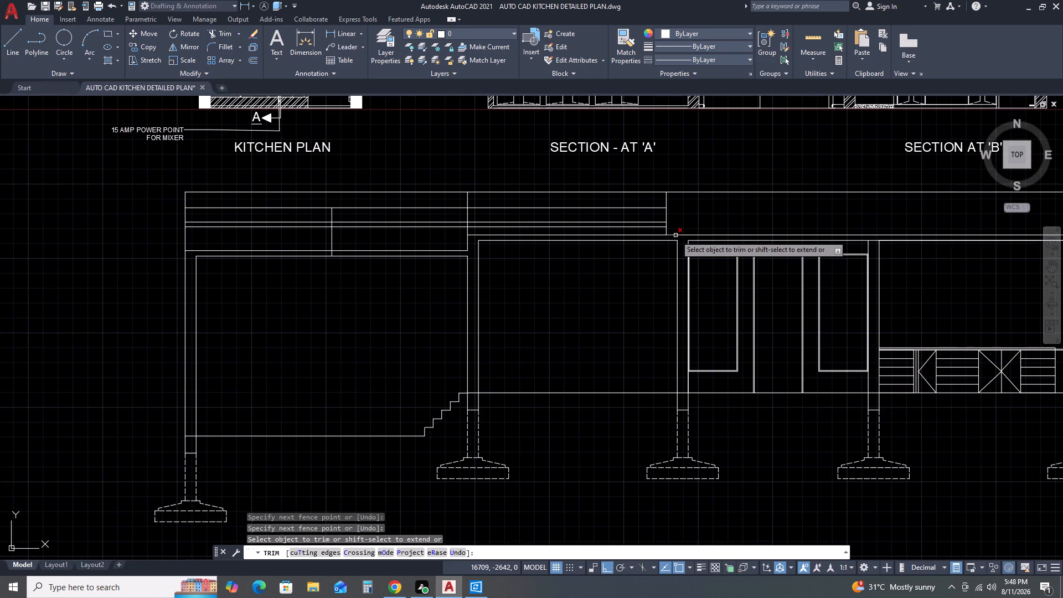
scroll(675, 235, up, 1)
click(668, 234)
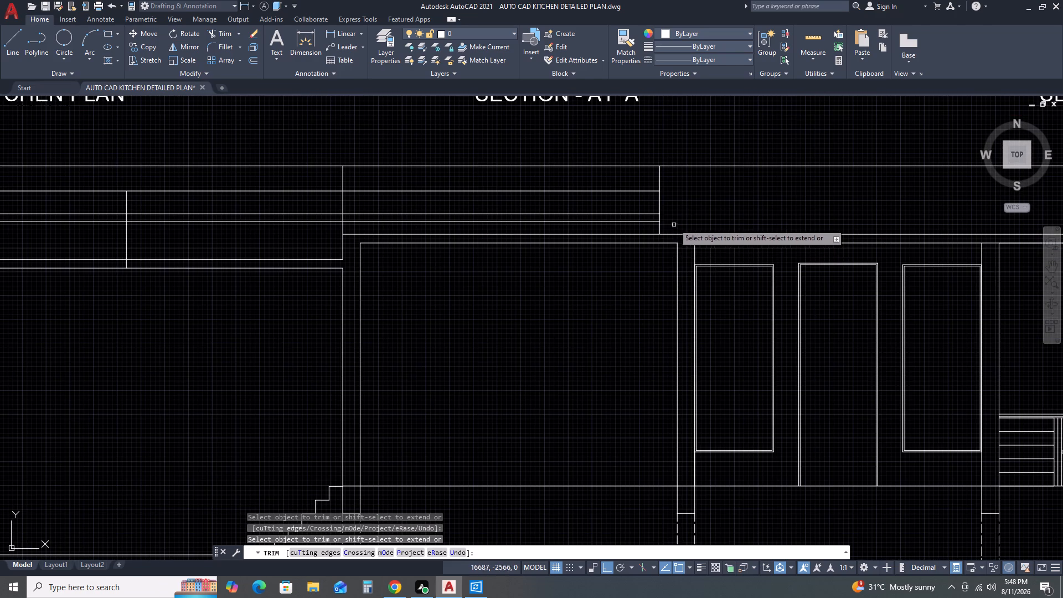
scroll(715, 177, down, 3)
scroll(754, 171, up, 1)
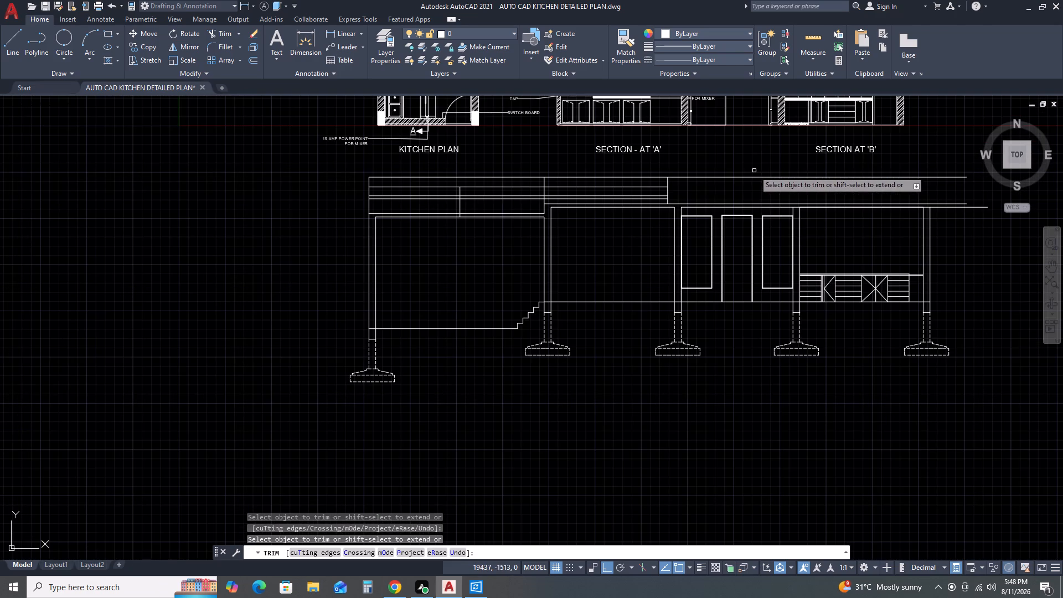
click(754, 171)
click(741, 188)
Trim the underside line of the higher roof slab where it overhangs past the cabinet room's outer wall.
scroll(741, 188, down, 1)
middle_drag(741, 188, 641, 188)
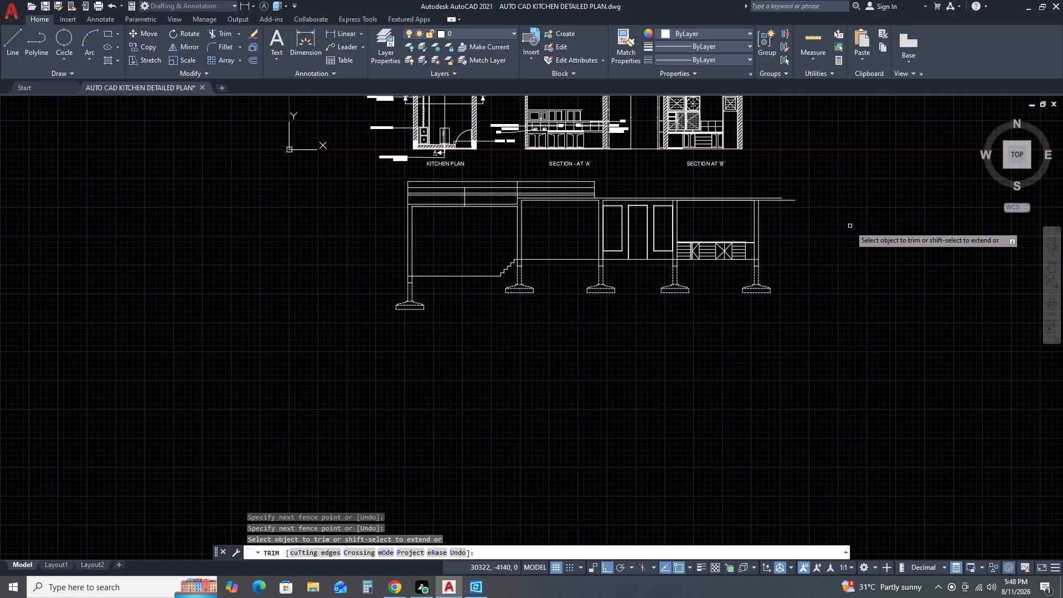
scroll(861, 241, down, 1)
scroll(804, 215, up, 1)
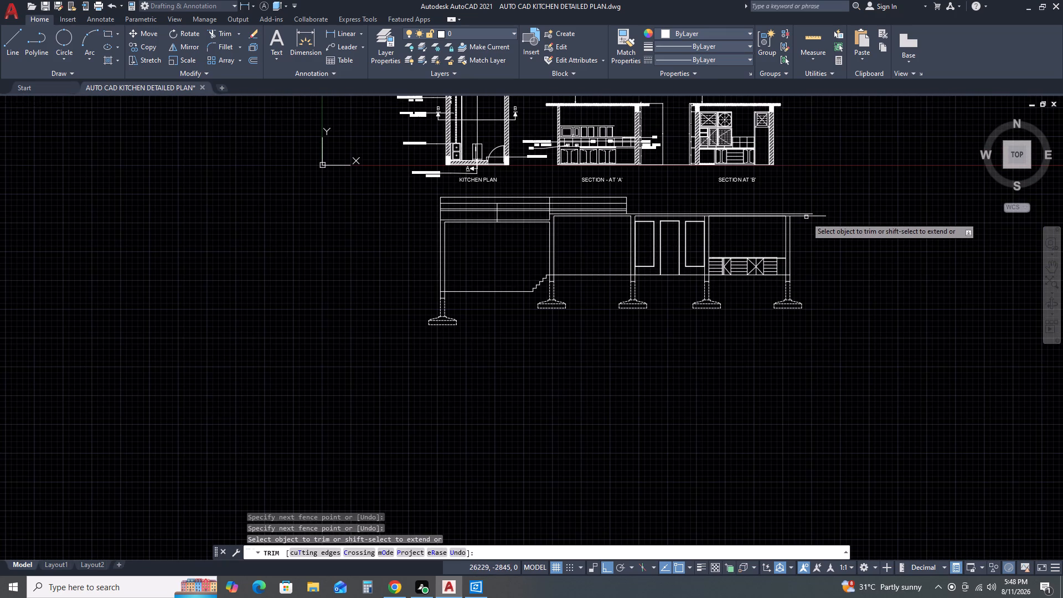
click(806, 217)
Trim the higher roof slab's underside line where it crosses the tops of the cabinet room's inner and outer walls.
scroll(792, 220, up, 3)
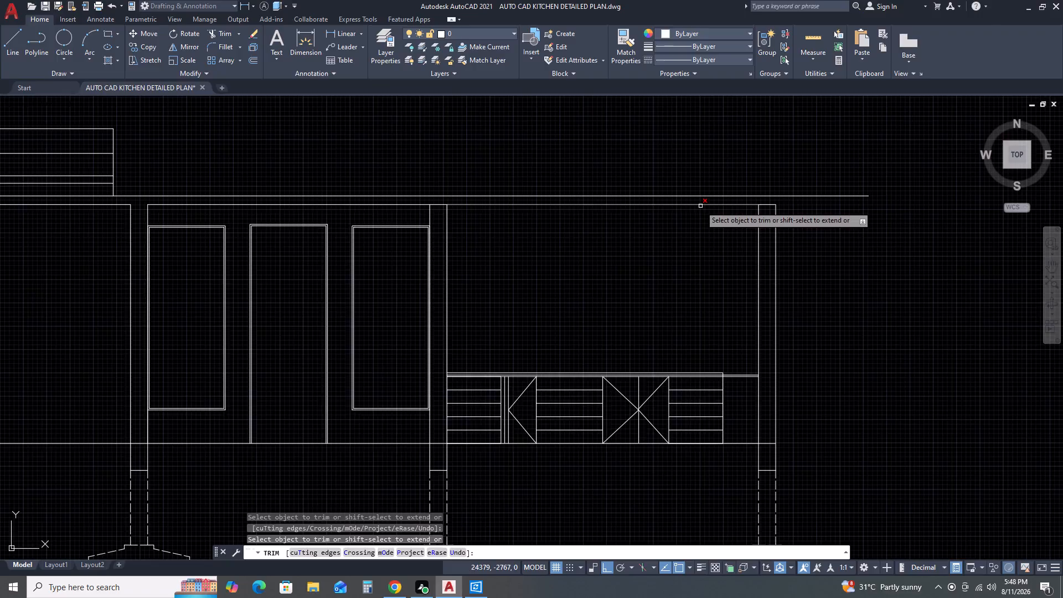
click(700, 206)
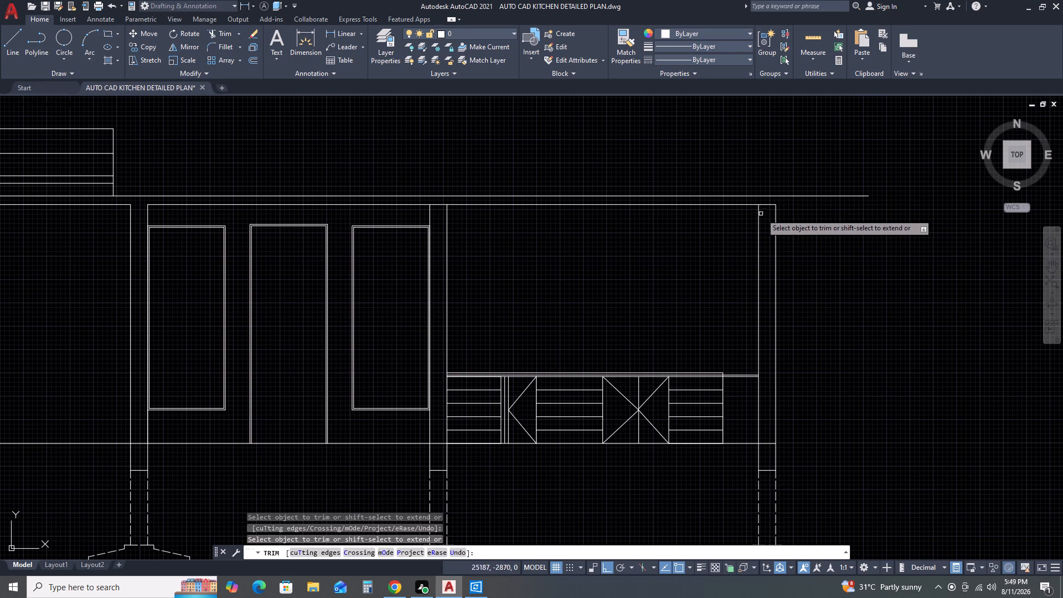
scroll(764, 210, up, 1)
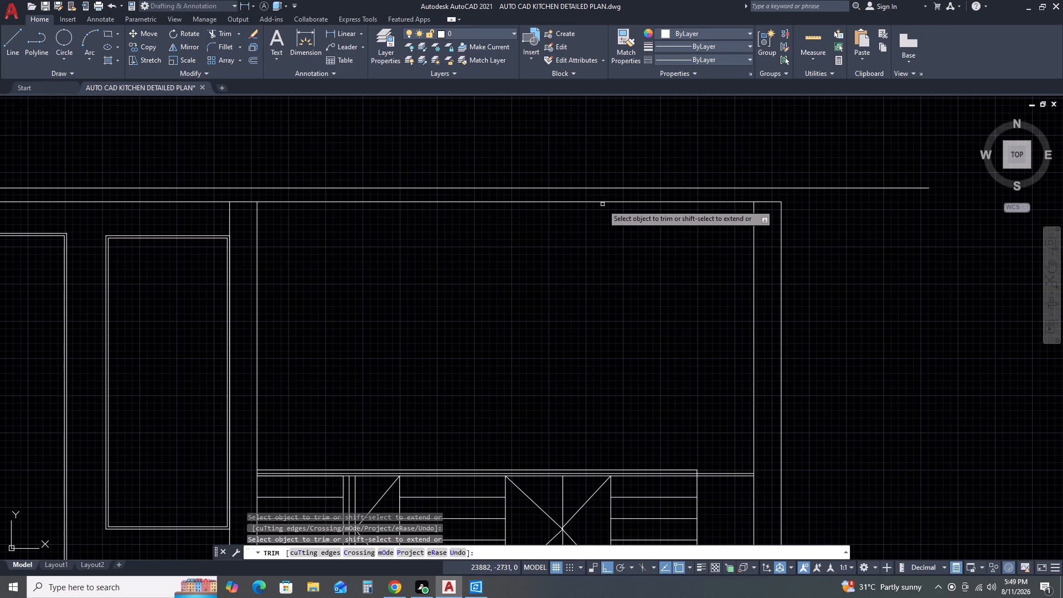
scroll(685, 242, down, 2)
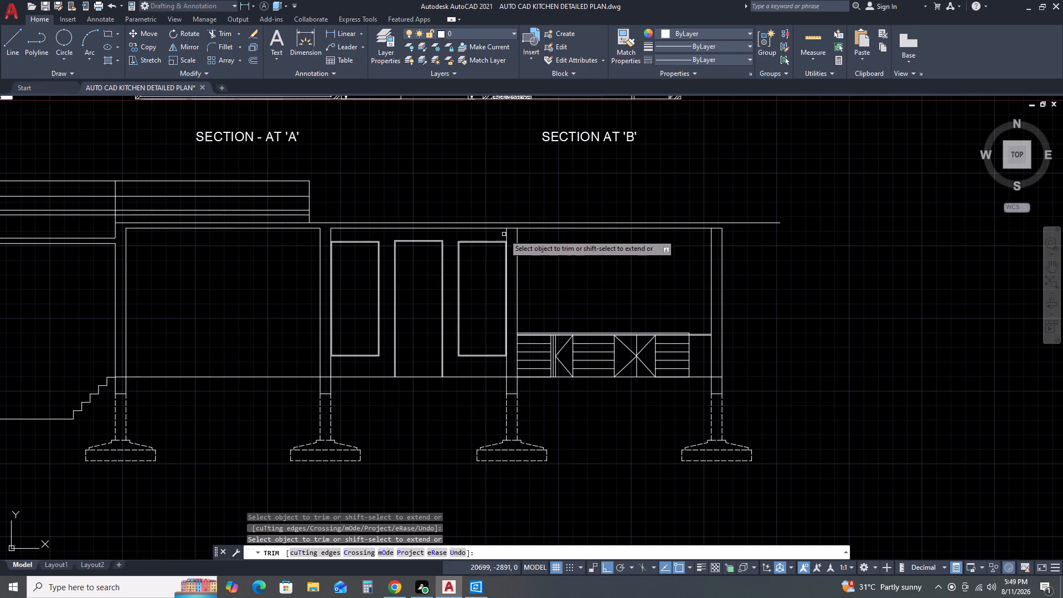
scroll(504, 229, up, 2)
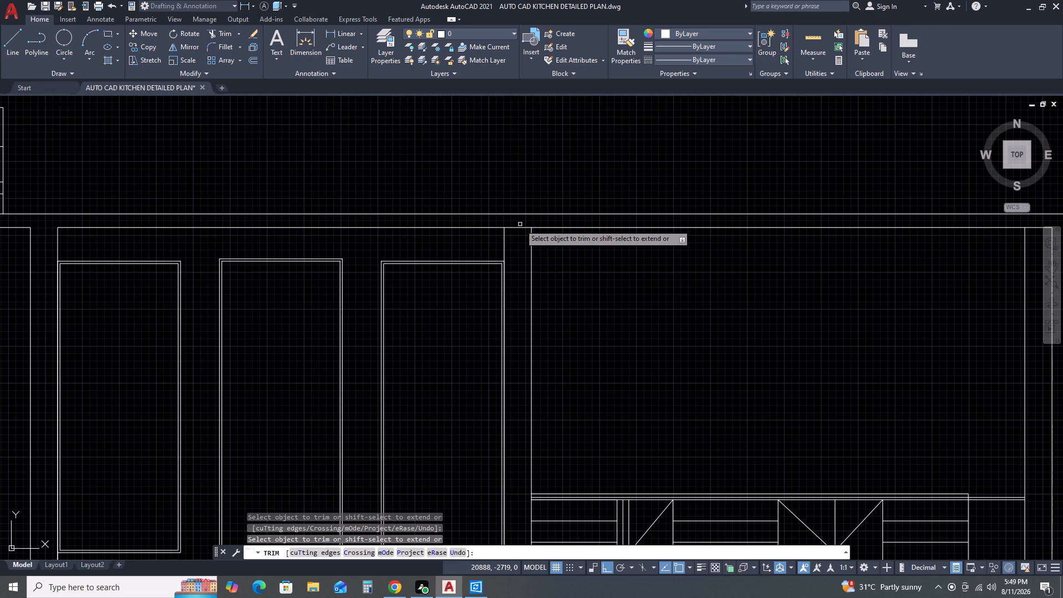
click(520, 224)
click(519, 238)
scroll(519, 238, down, 4)
scroll(595, 235, up, 2)
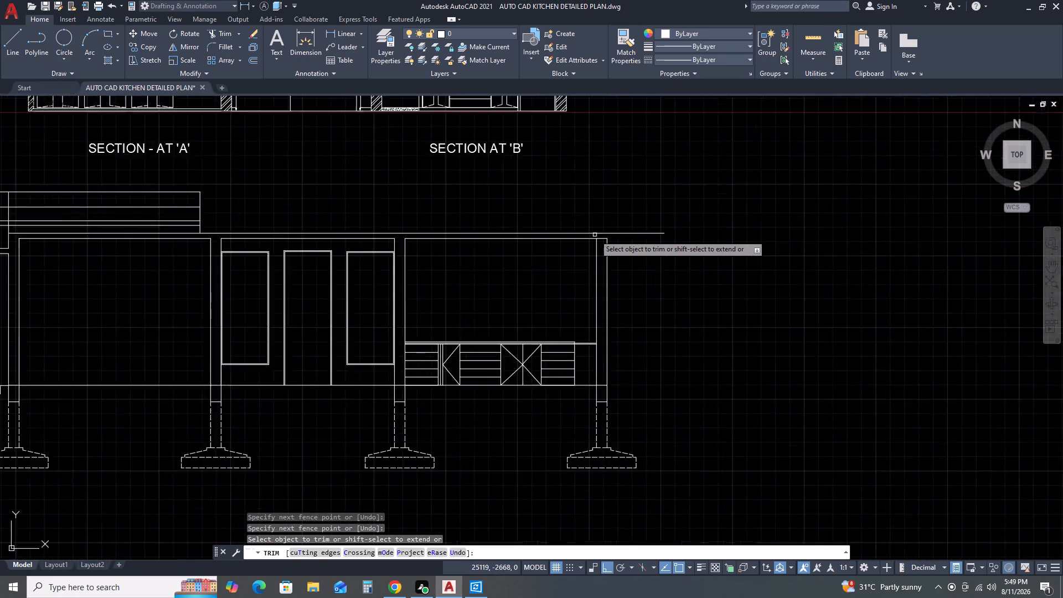
scroll(594, 235, up, 3)
click(620, 226)
click(612, 265)
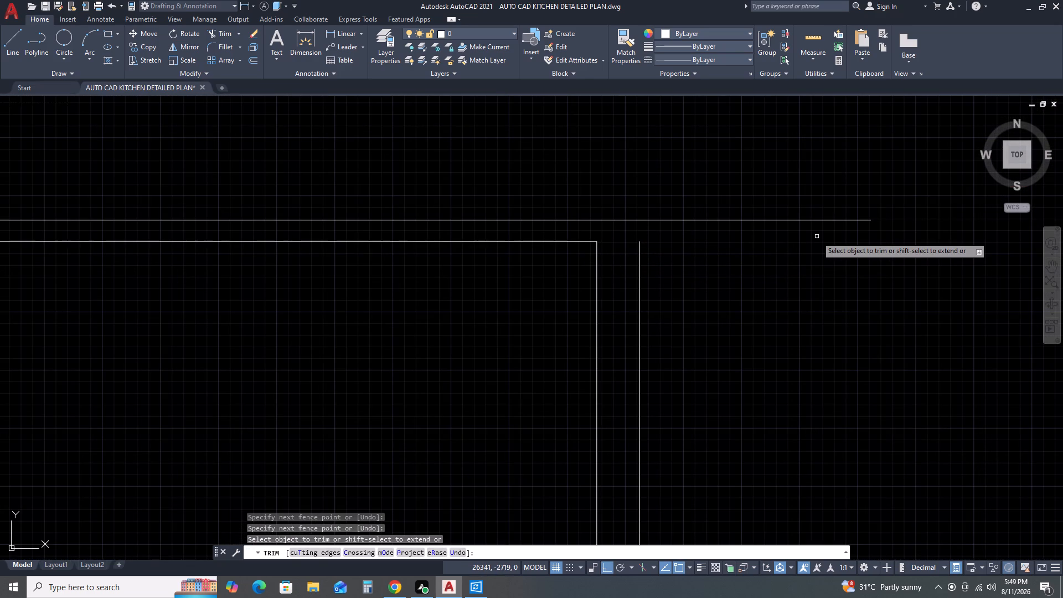
key(Escape)
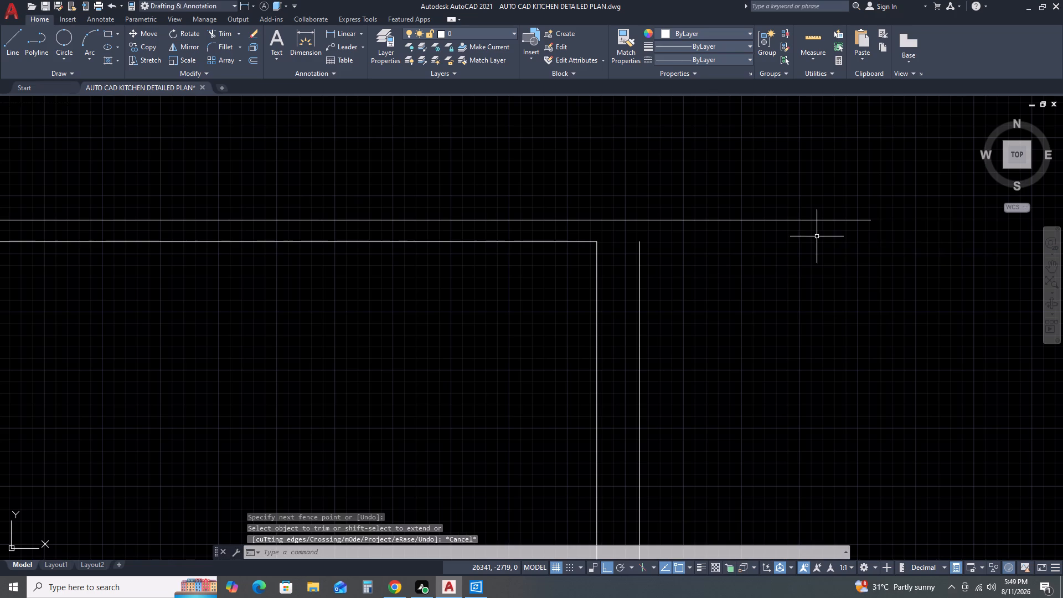
Examine the roof lines and wall junctions along the whole stepped section.
scroll(760, 227, down, 4)
middle_drag(382, 298, 388, 296)
middle_drag(409, 288, 429, 280)
middle_drag(462, 265, 487, 256)
middle_drag(507, 254, 515, 252)
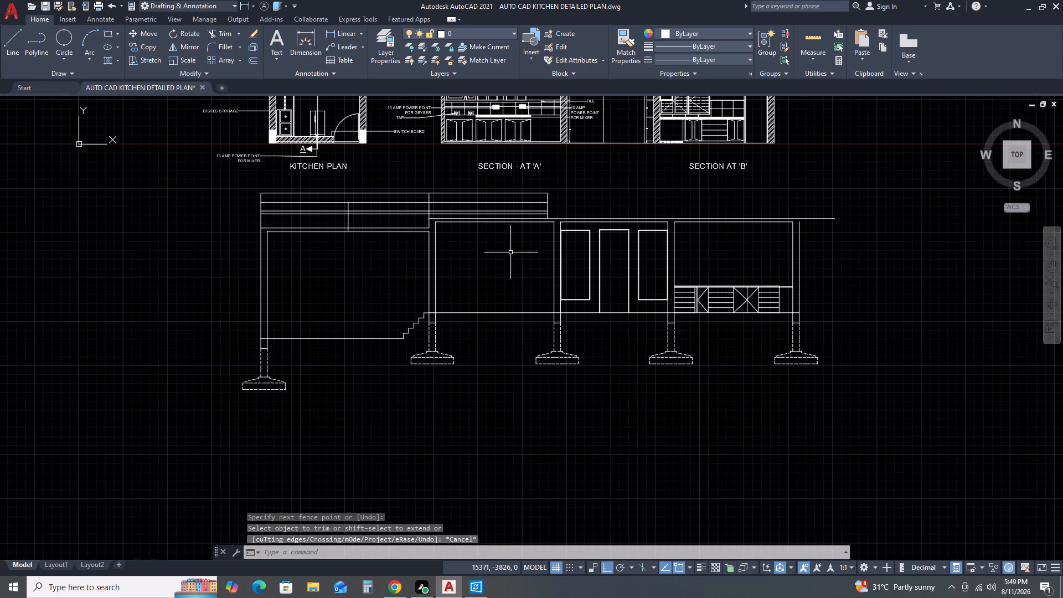
scroll(427, 194, up, 2)
scroll(473, 214, down, 2)
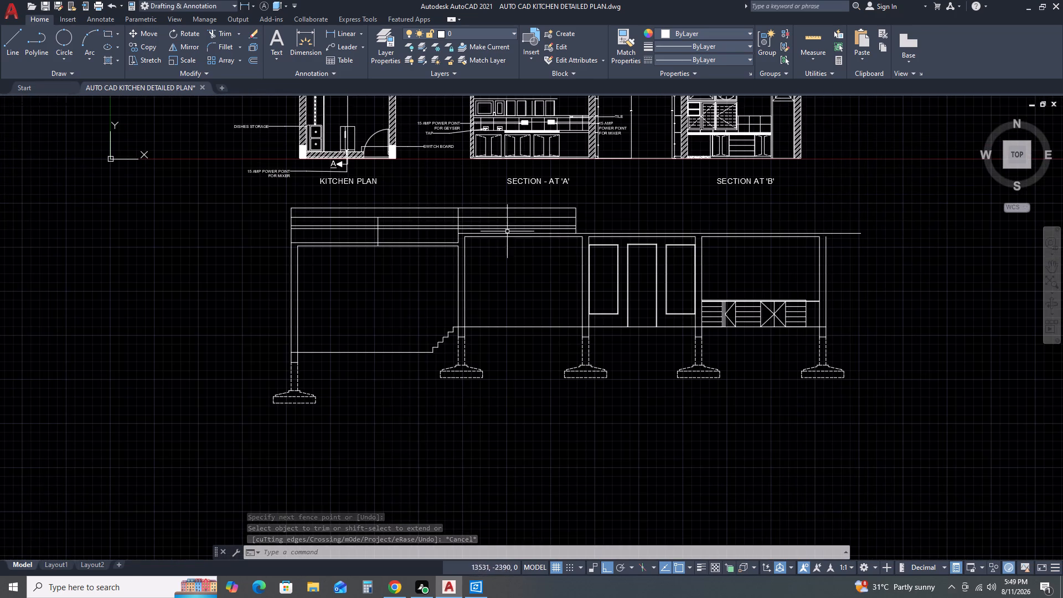
scroll(566, 219, up, 2)
scroll(629, 226, down, 1)
middle_click(377, 235)
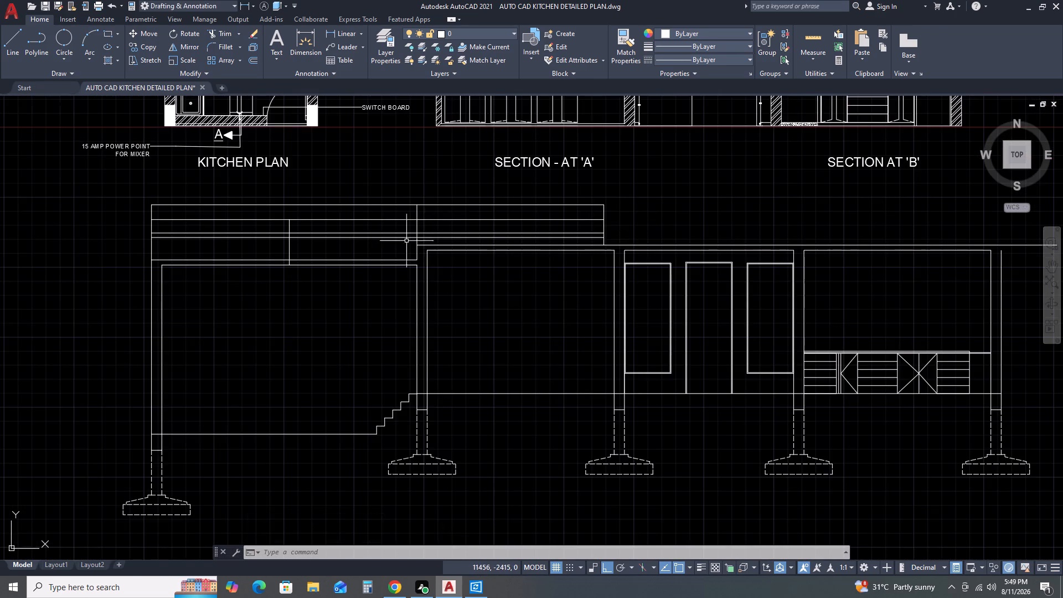
middle_drag(575, 257, 667, 257)
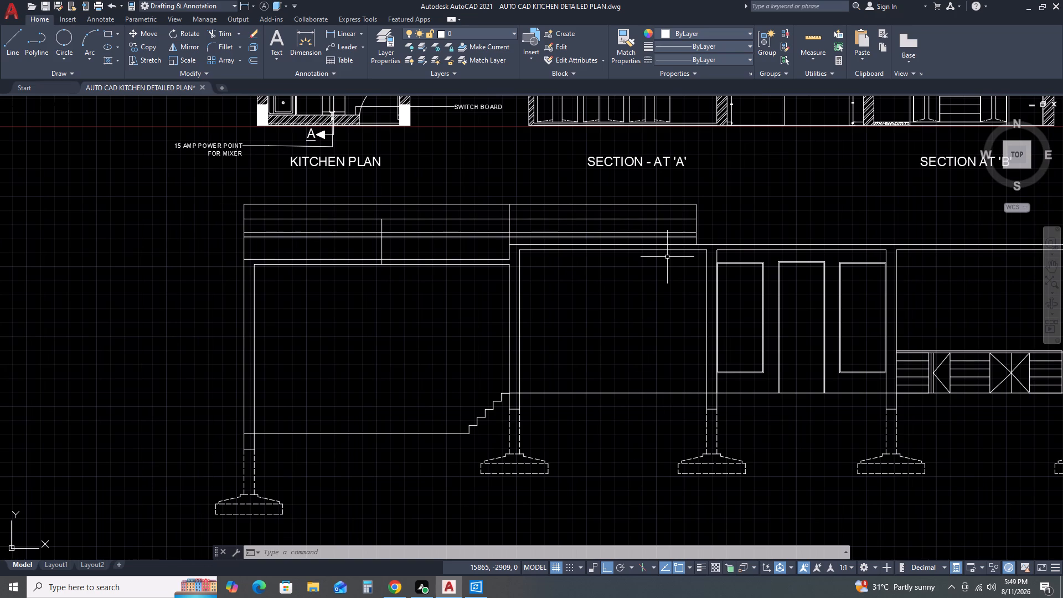
scroll(692, 221, up, 2)
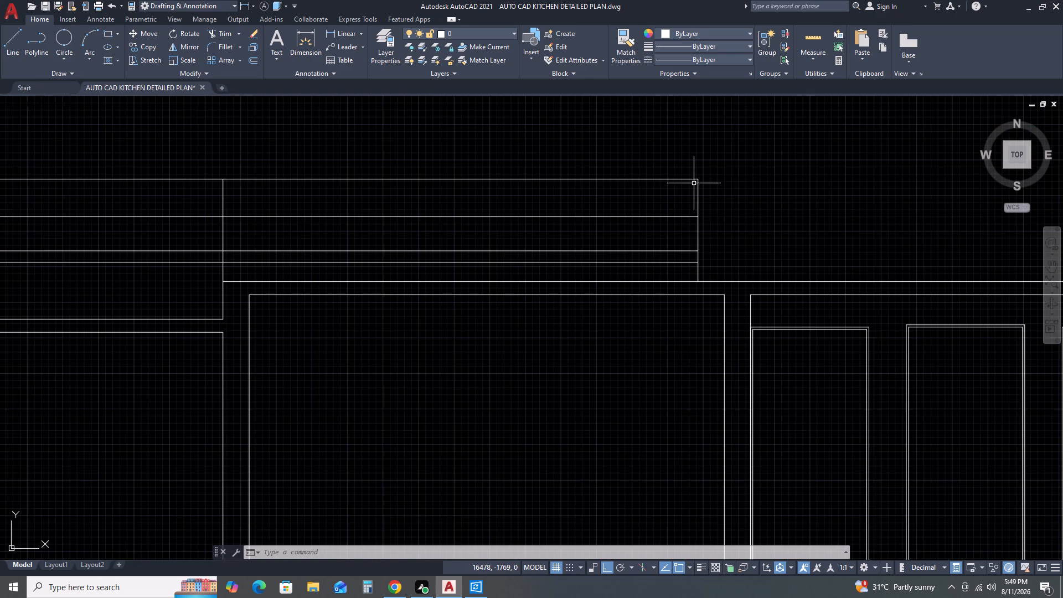
scroll(695, 187, down, 3)
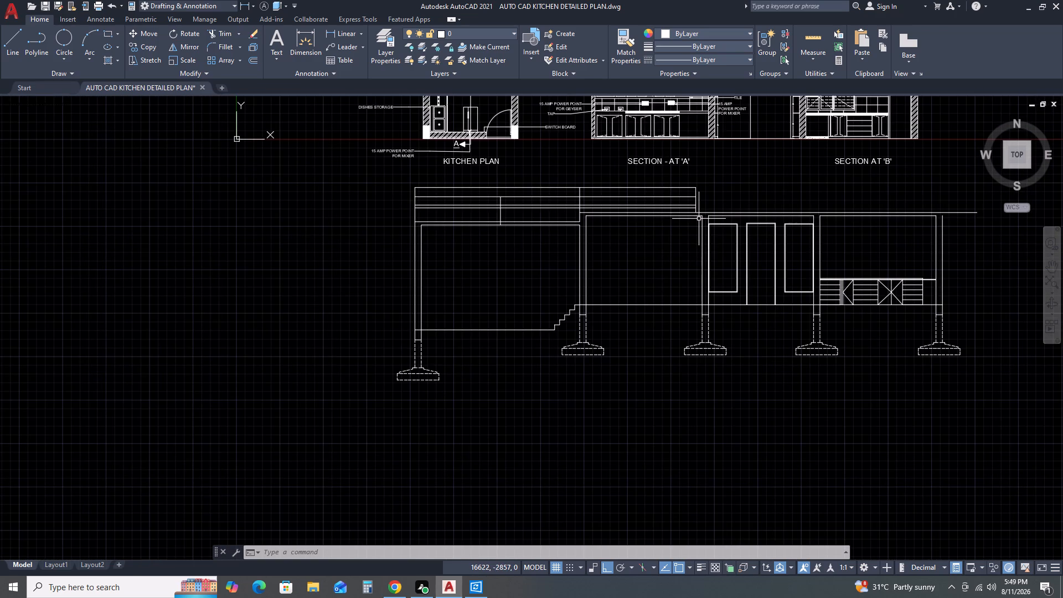
scroll(697, 226, down, 1)
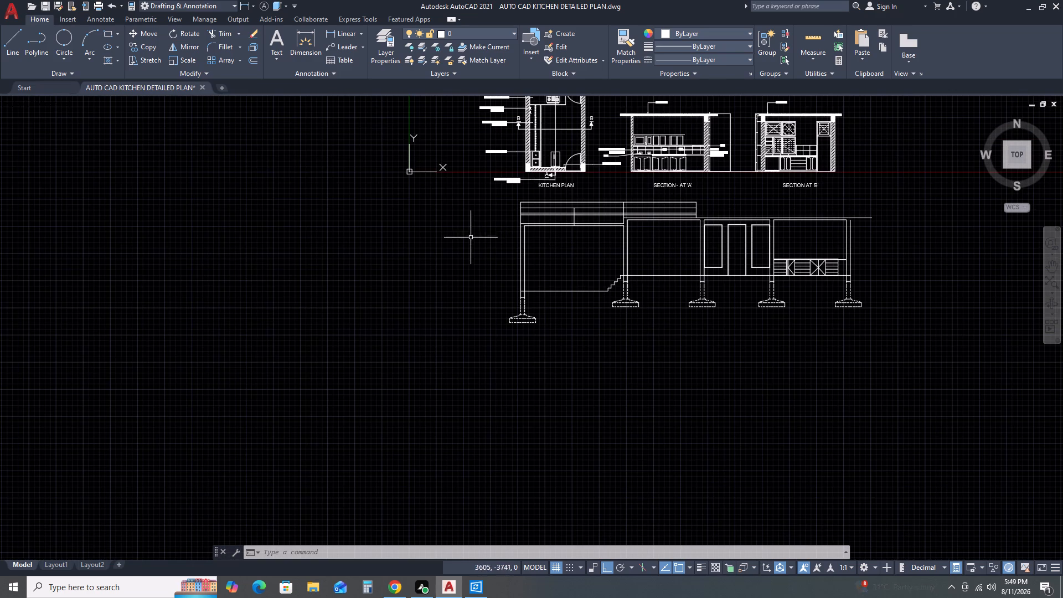
scroll(496, 216, up, 1)
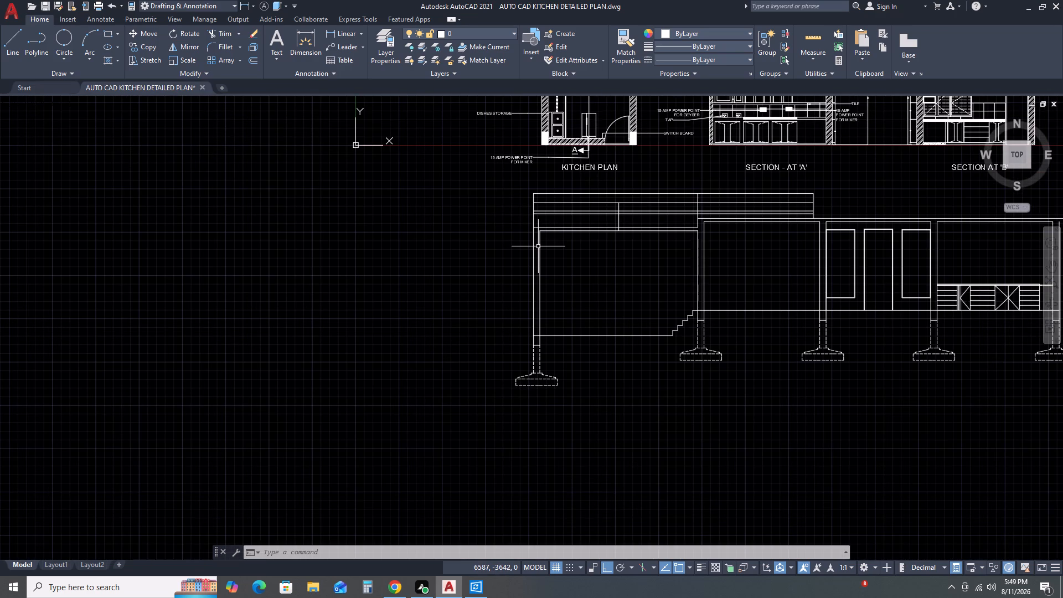
Draw a notch outline atop the lower room's outer wall, about 65 across and 180 down, back up and over to the slab's inner corner.
text(L)
key(space)
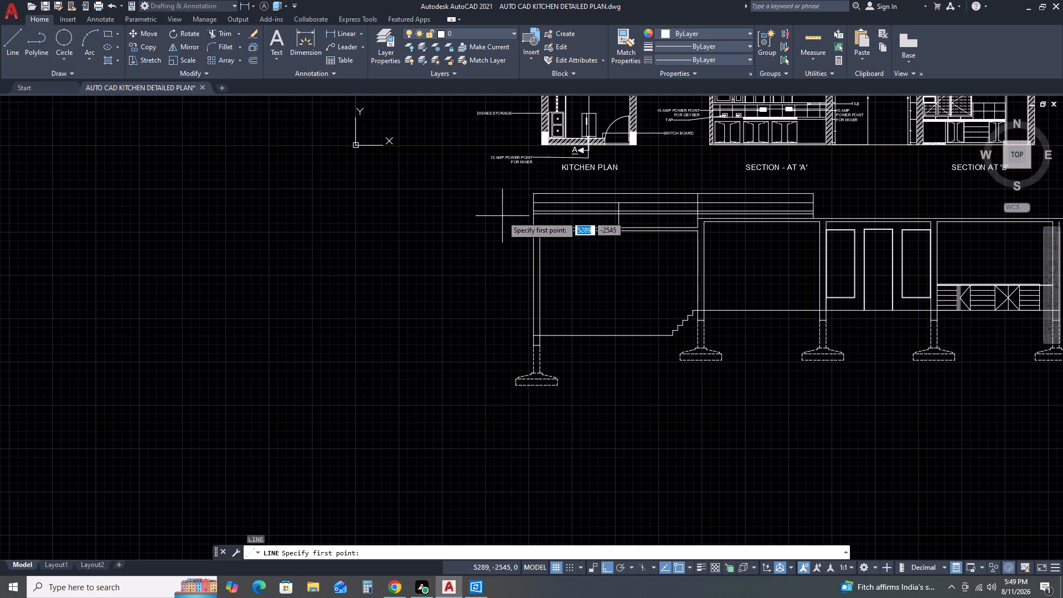
scroll(539, 225, up, 2)
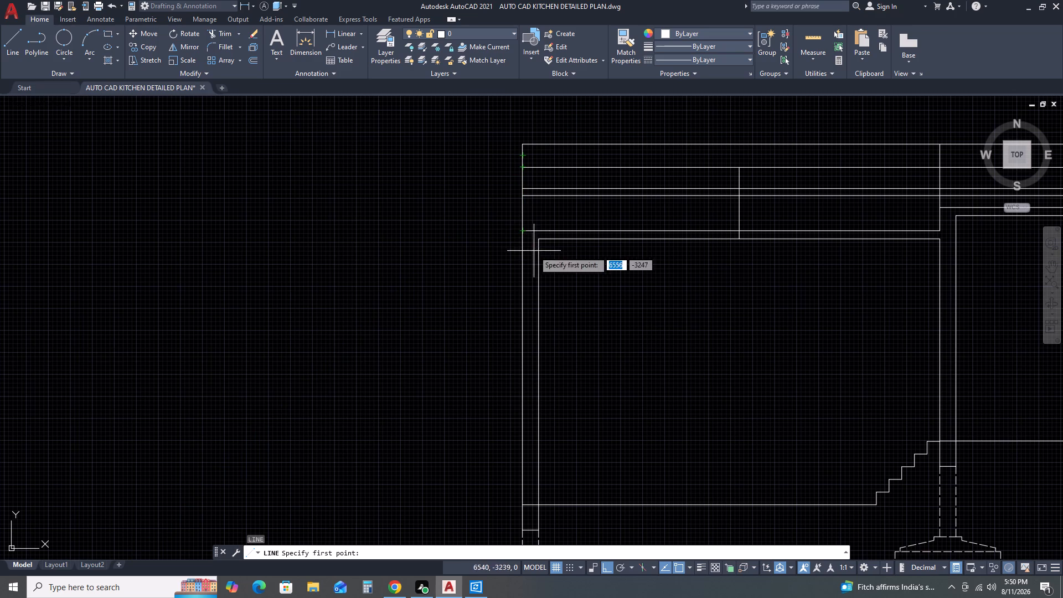
scroll(520, 235, up, 1)
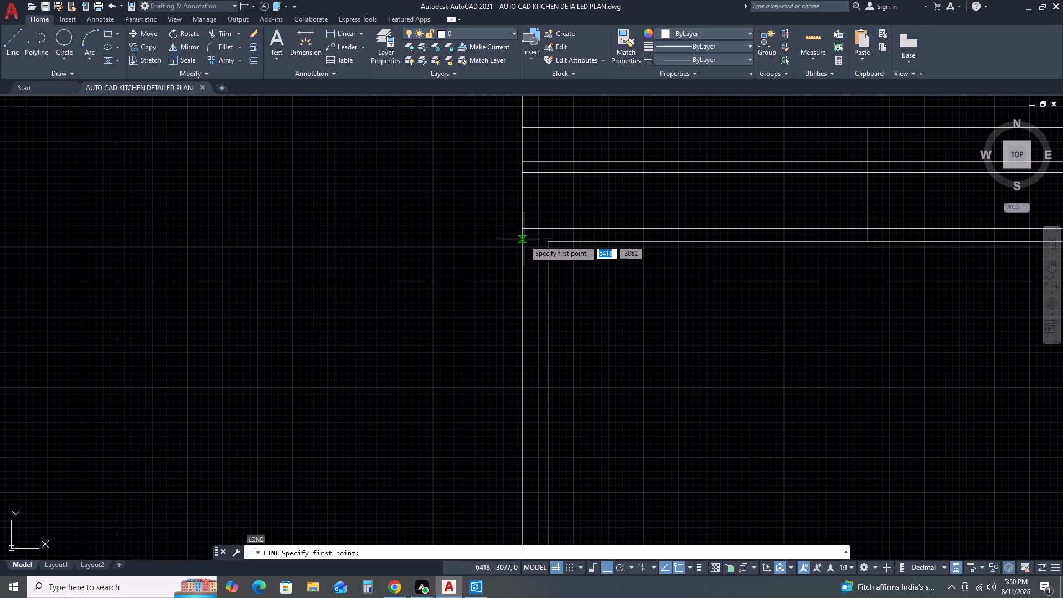
scroll(524, 239, up, 2)
click(513, 229)
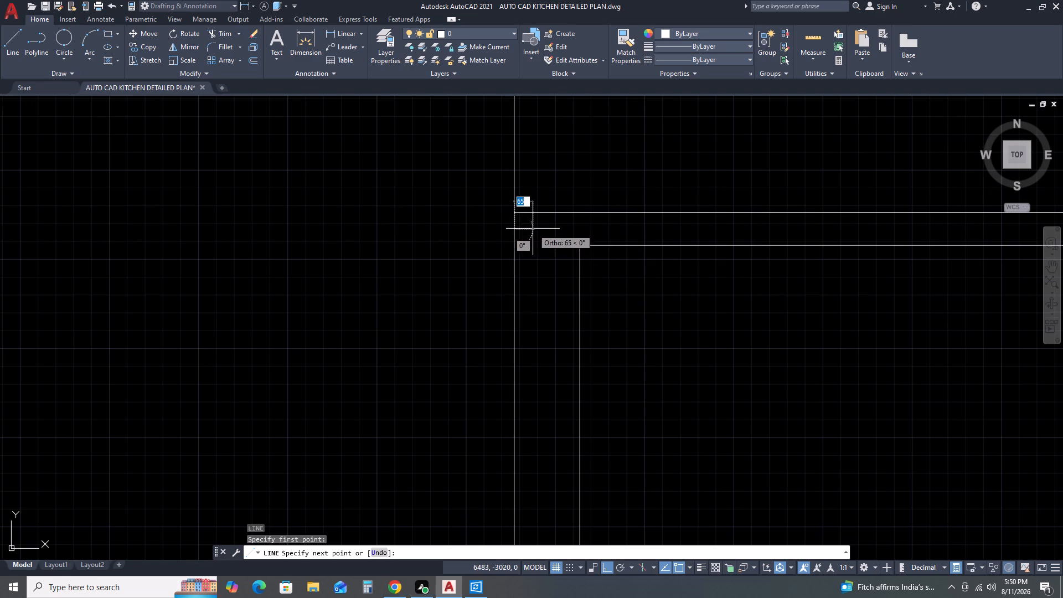
click(533, 229)
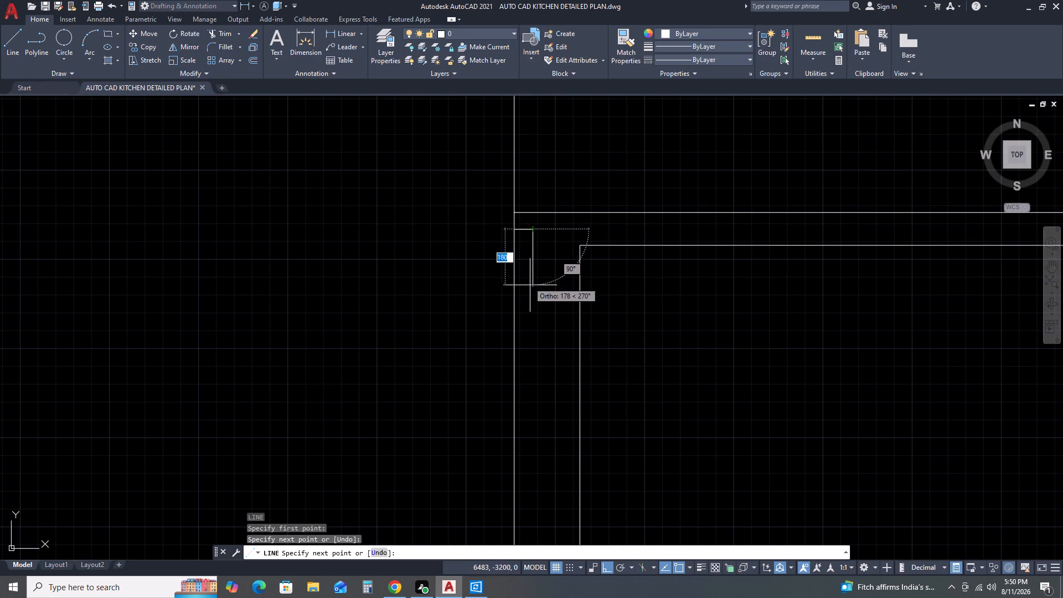
click(530, 286)
click(566, 282)
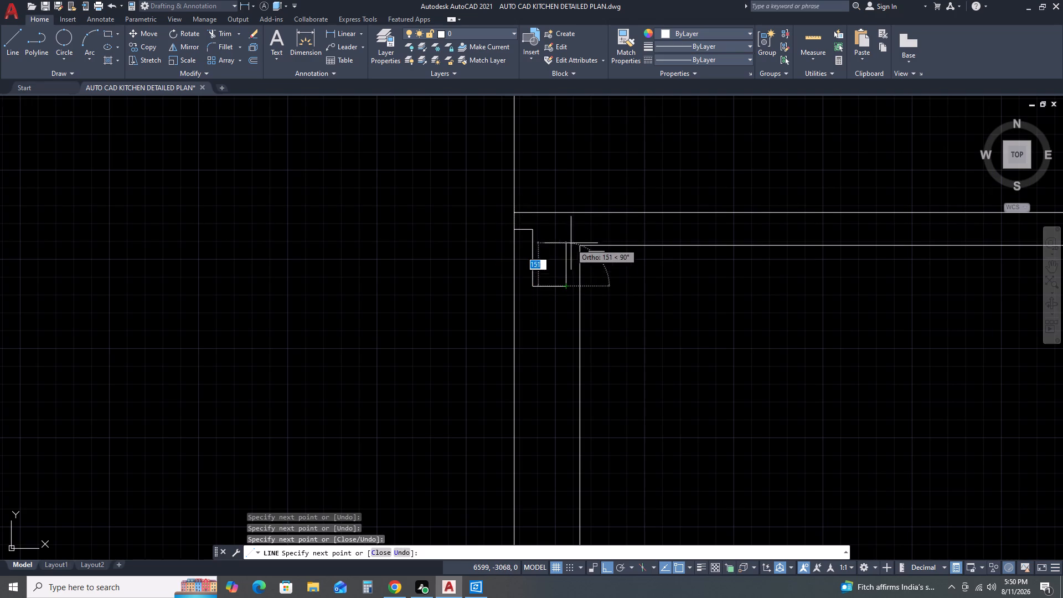
click(566, 245)
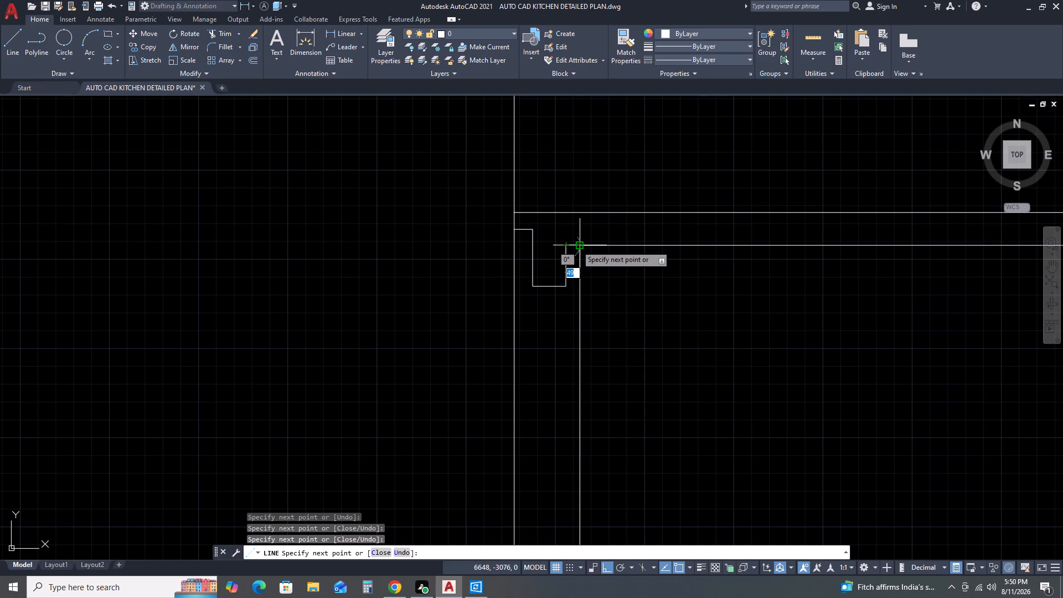
click(581, 244)
key(Escape)
scroll(580, 148, down, 2)
middle_drag(580, 148, 565, 259)
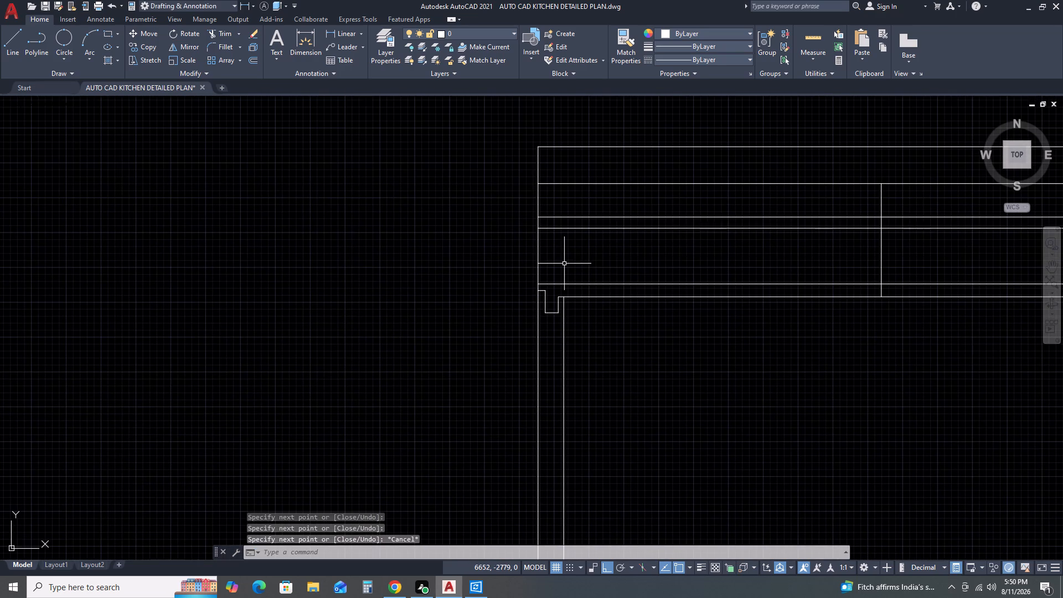
Draw a small raised block about 185 wide and 73 high on the lower room's slab, flush with the outer wall face.
key(space)
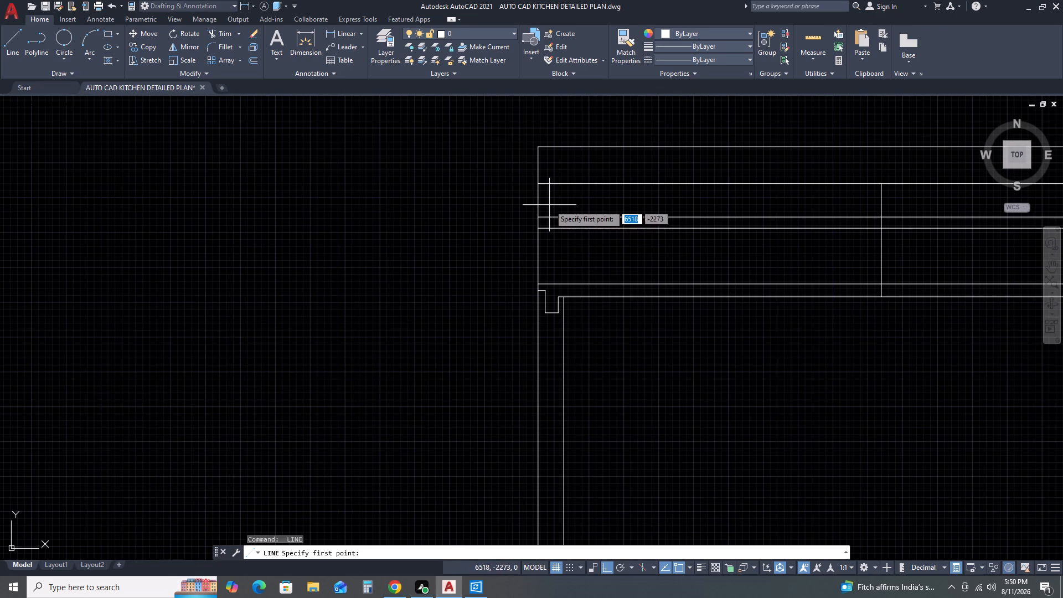
click(538, 282)
click(538, 276)
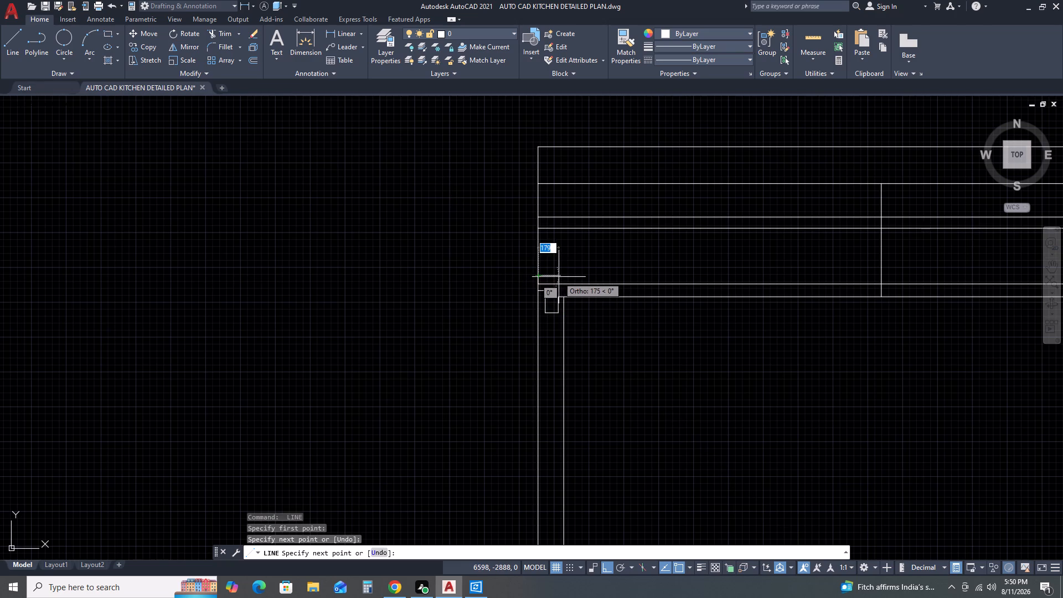
click(559, 277)
key(Escape)
click(559, 285)
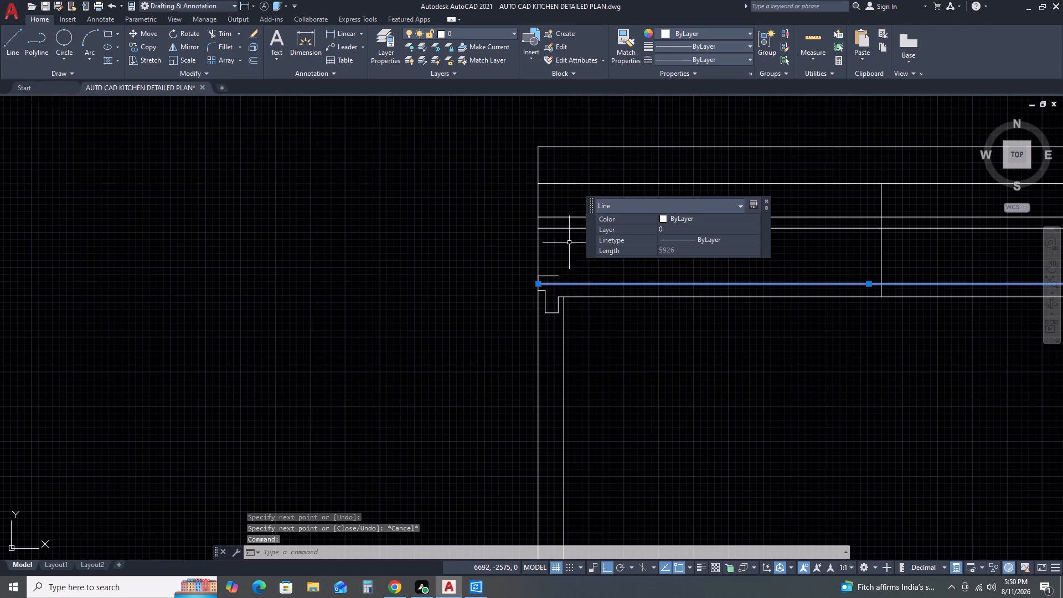
key(Escape)
text(L)
key(space)
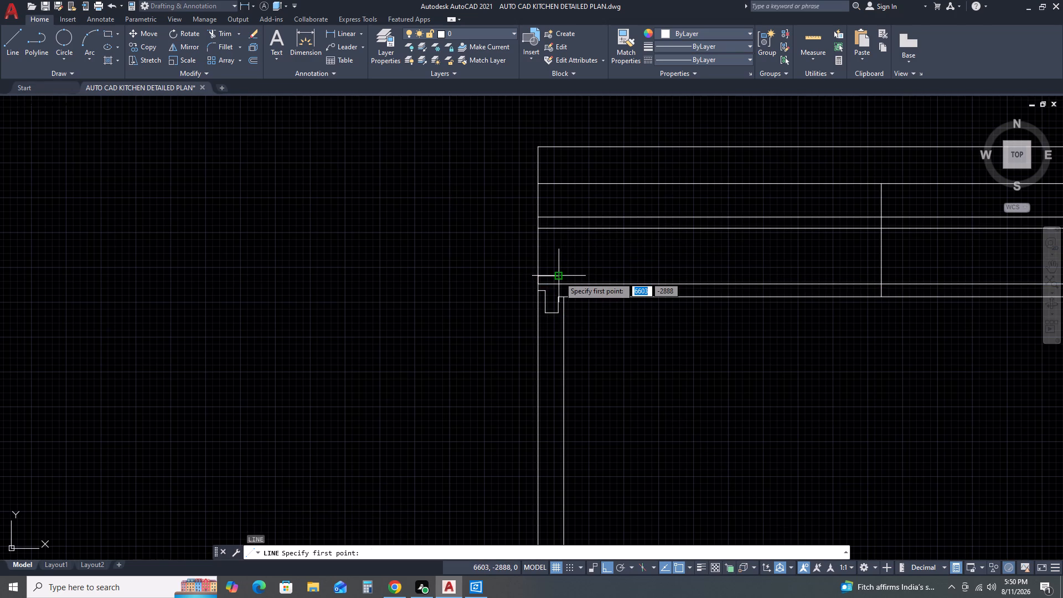
click(559, 277)
click(559, 281)
key(Escape)
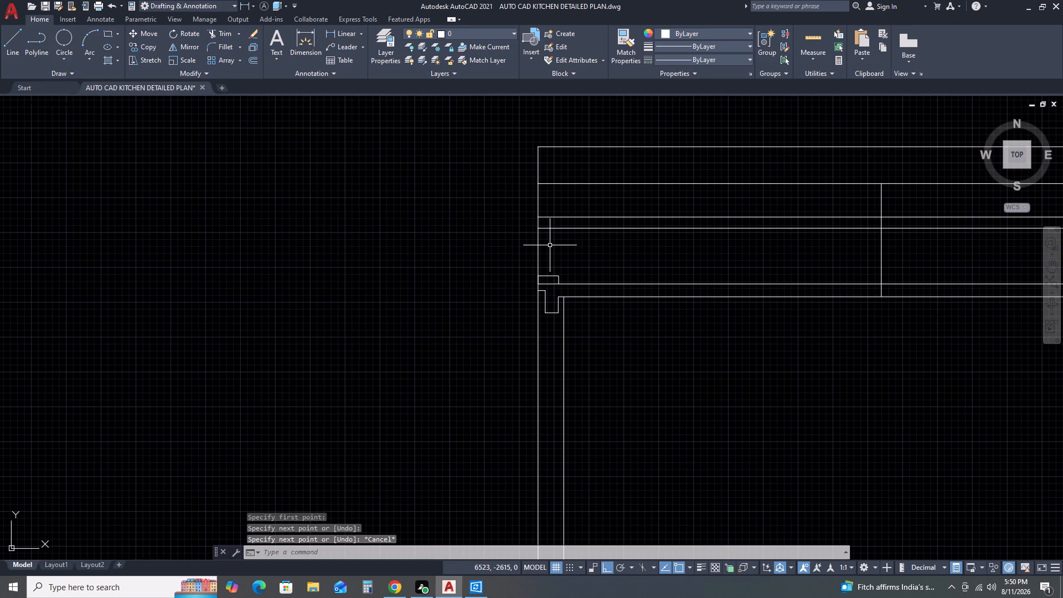
Draw a vertical from the block's inner edge up about 563 to the second roof line, with a return about 52 long toward the outer face.
key(space)
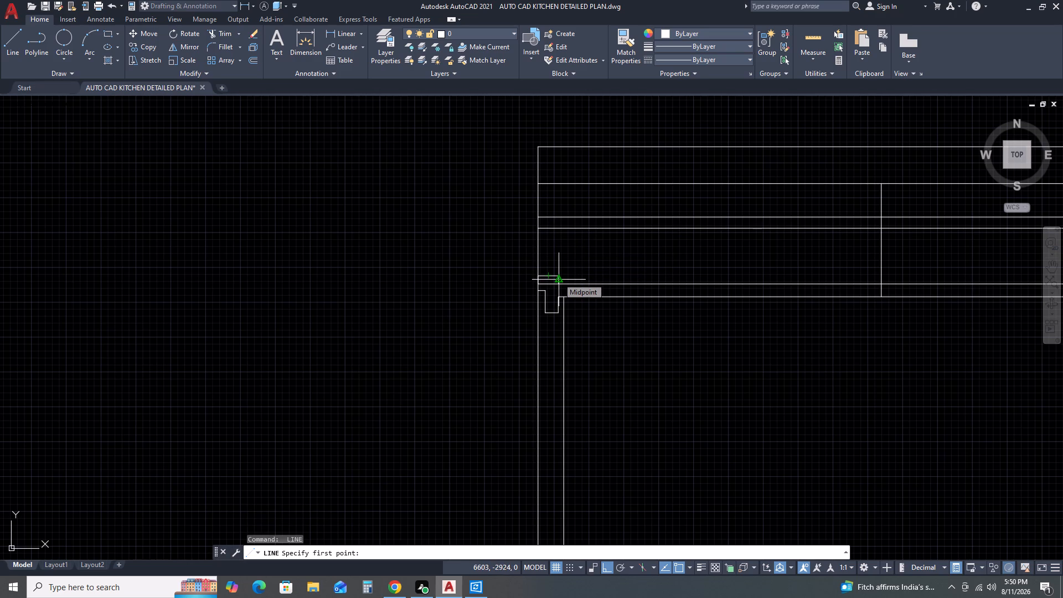
click(558, 278)
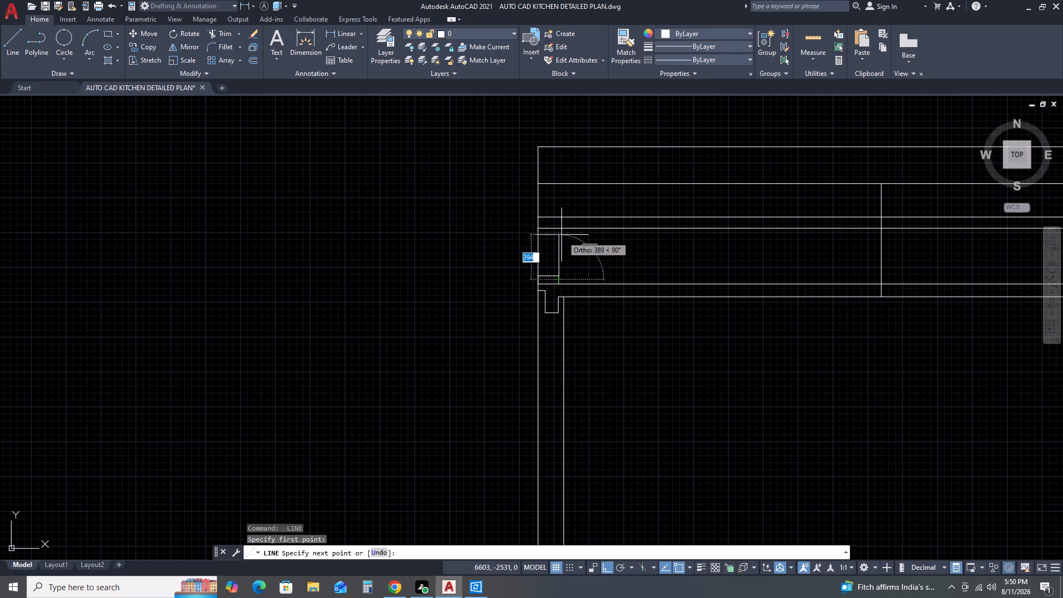
click(560, 218)
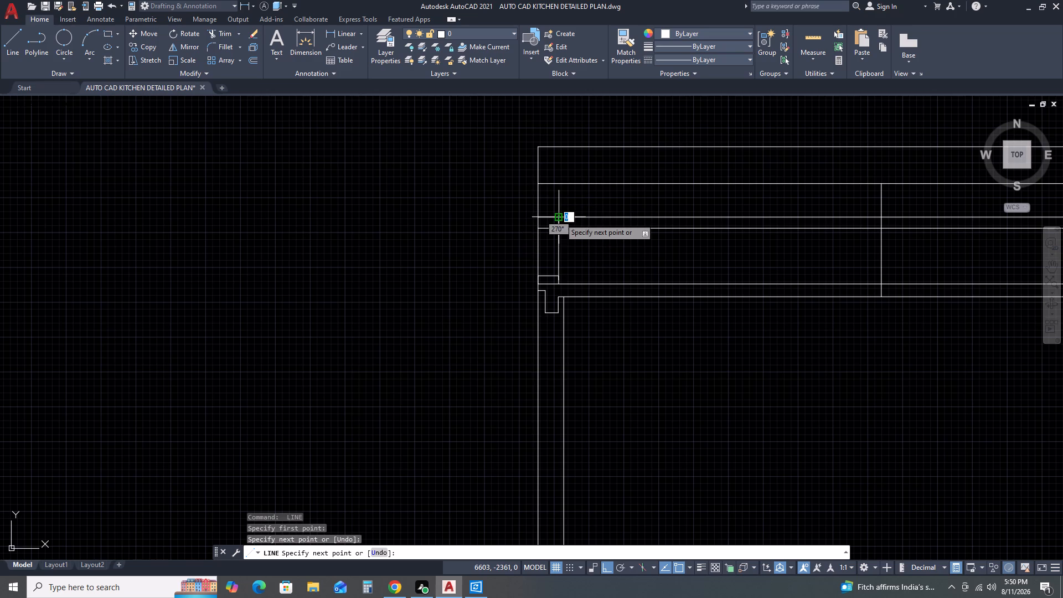
scroll(554, 219, up, 2)
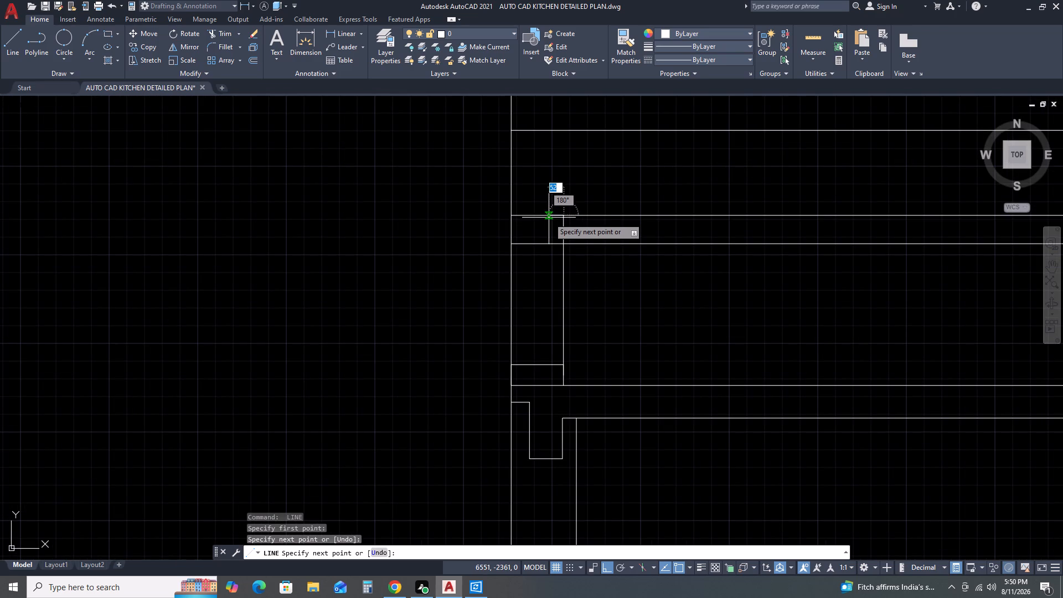
click(549, 218)
key(Escape)
Draw a notch outline at the second roof line: about 53 across from the outer face, 67 down, 59 across, back up and over to the inner vertical.
key(space)
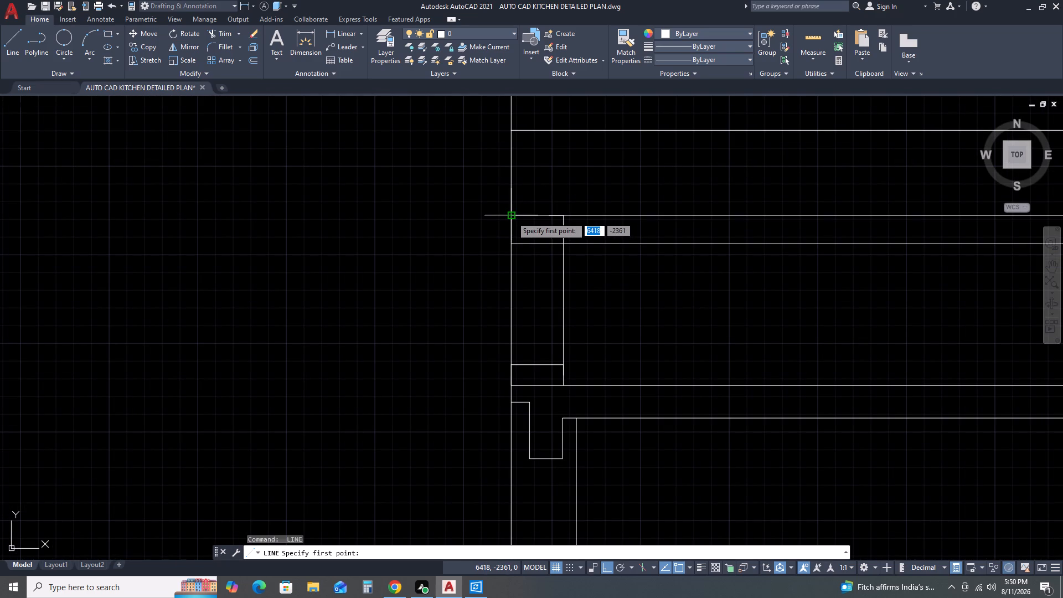
click(512, 216)
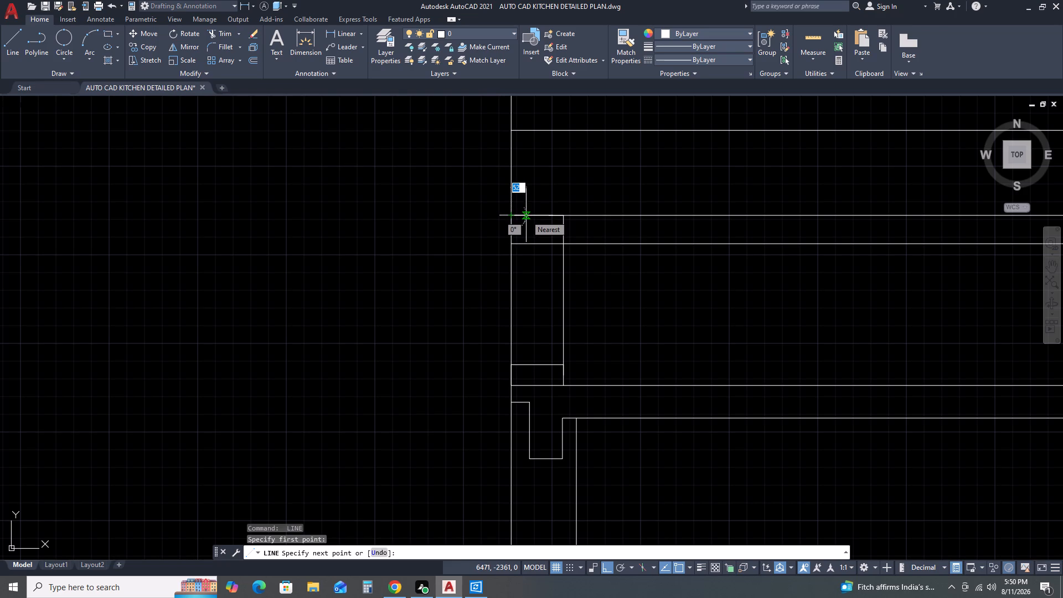
click(526, 215)
click(527, 234)
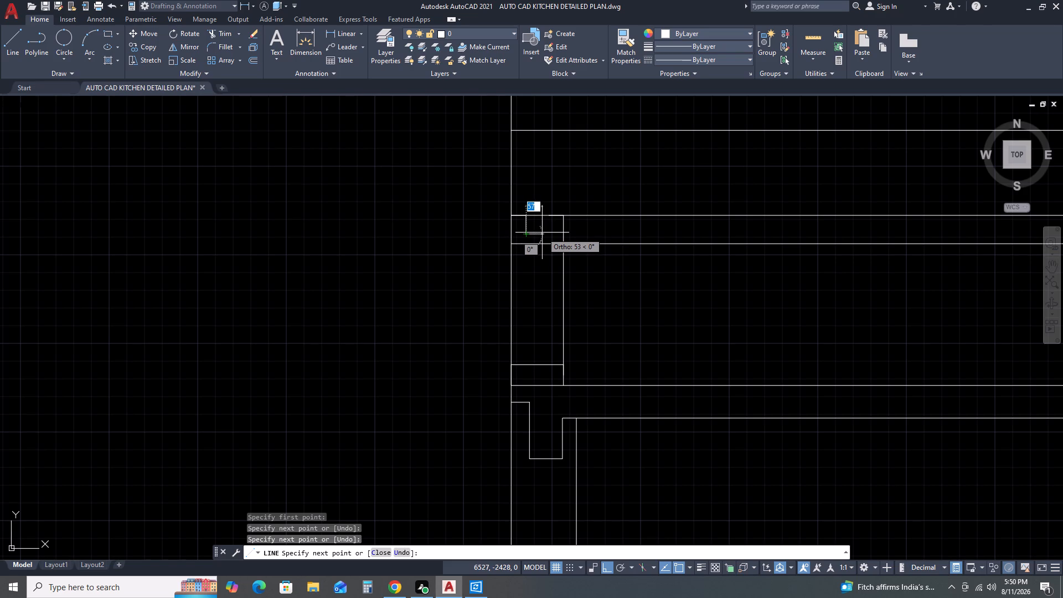
click(543, 233)
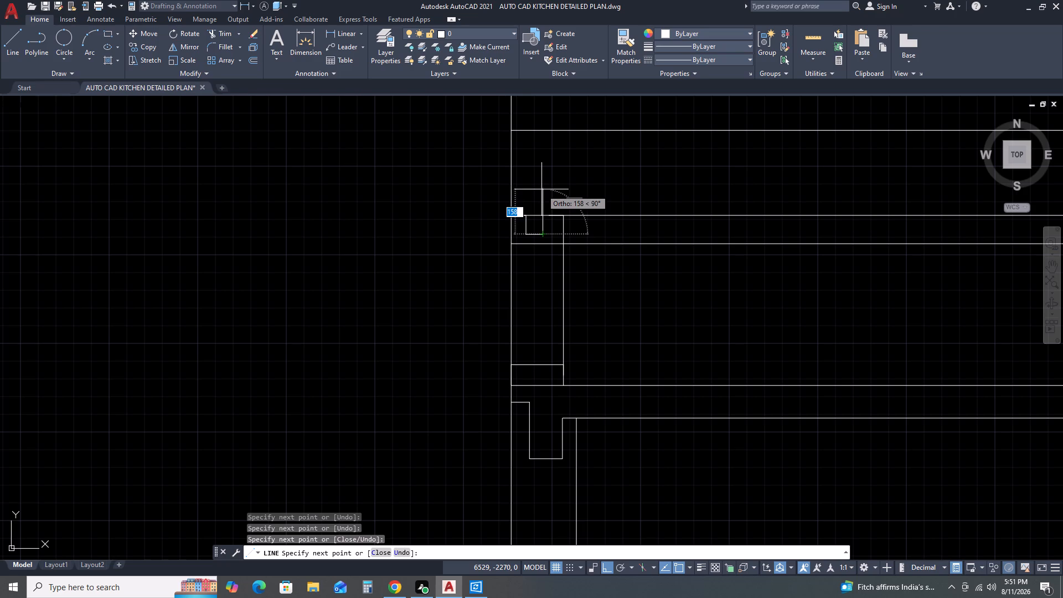
scroll(541, 189, up, 2)
scroll(544, 267, up, 1)
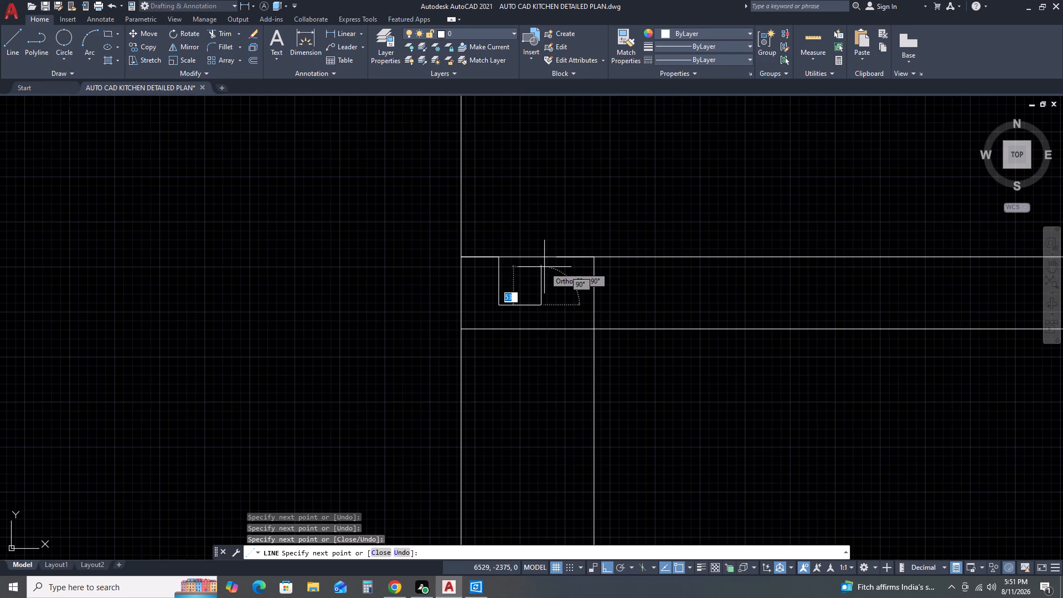
scroll(544, 267, up, 1)
click(536, 241)
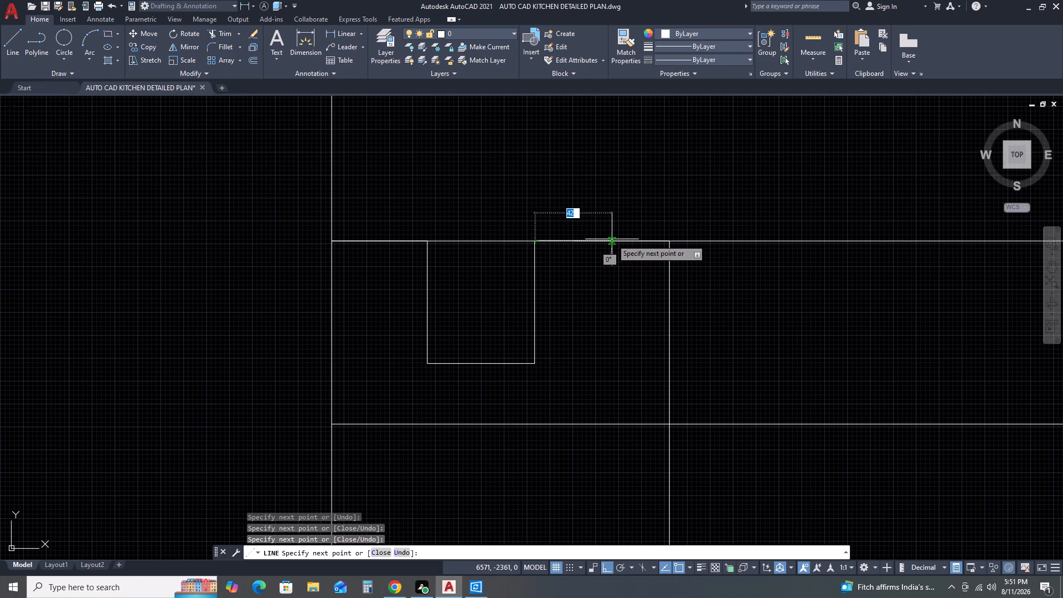
click(666, 241)
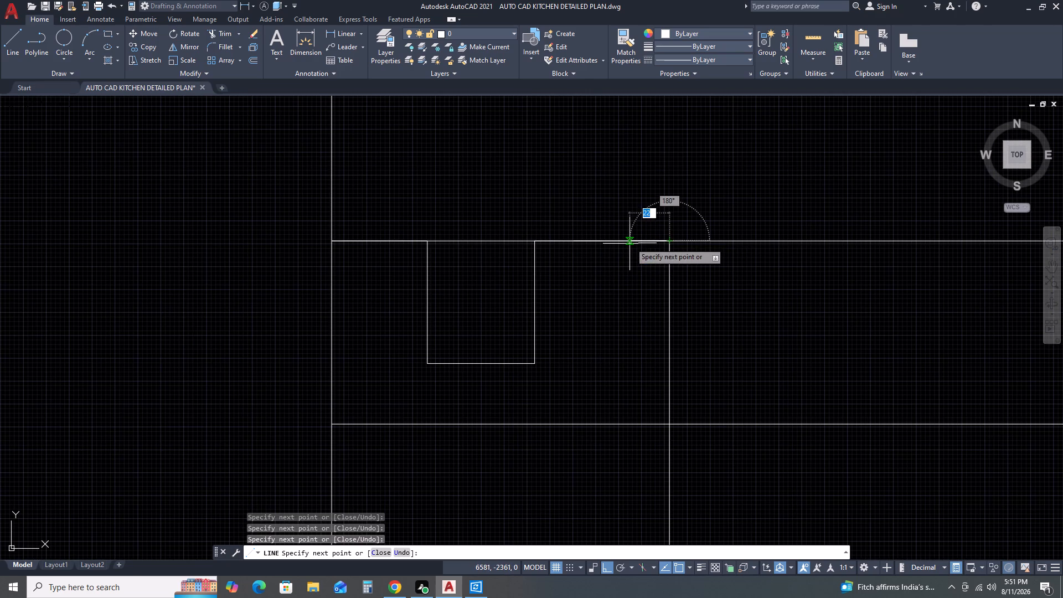
key(Escape)
Delete the two overlapping short horizontals between the notch and the inner vertical on the second roof line.
click(634, 241)
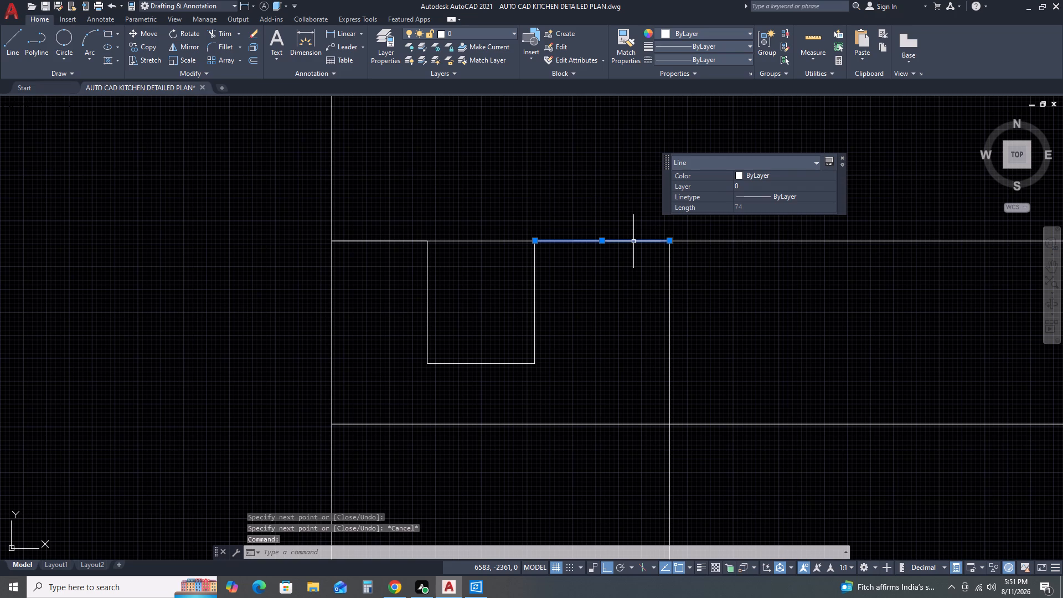
key(Delete)
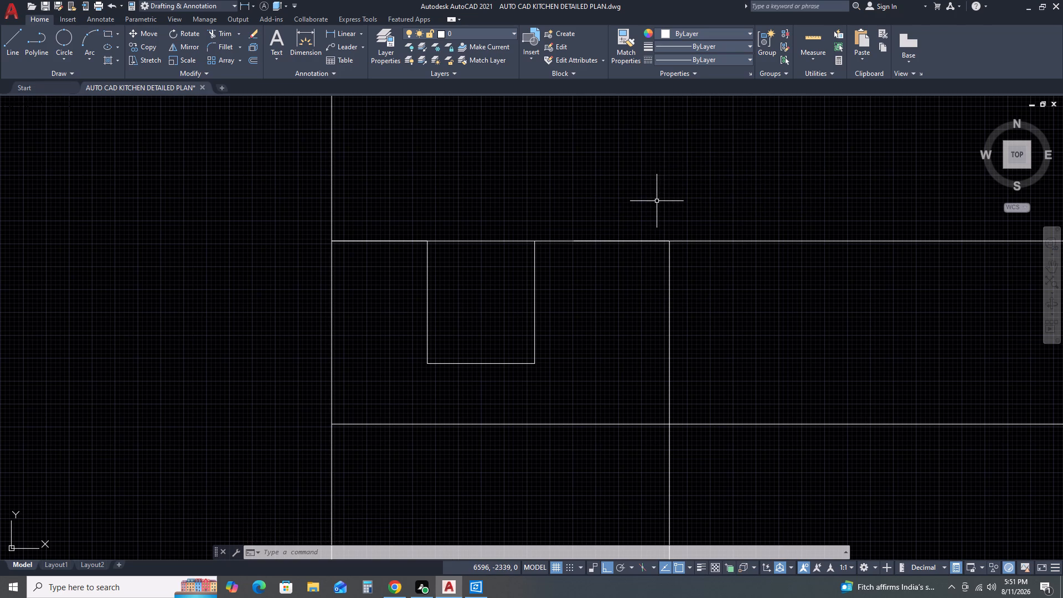
click(636, 241)
key(Delete)
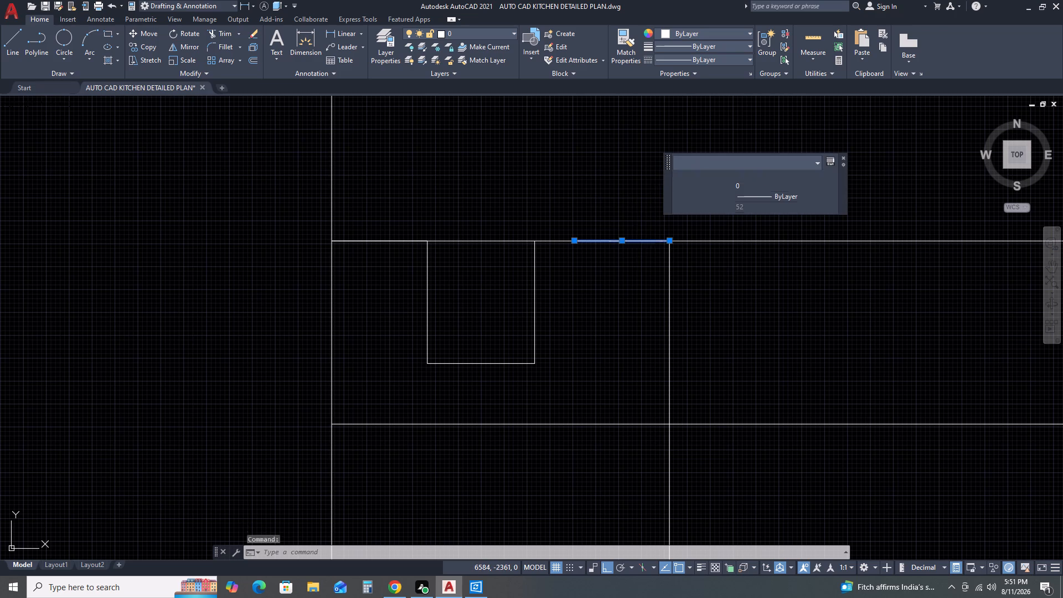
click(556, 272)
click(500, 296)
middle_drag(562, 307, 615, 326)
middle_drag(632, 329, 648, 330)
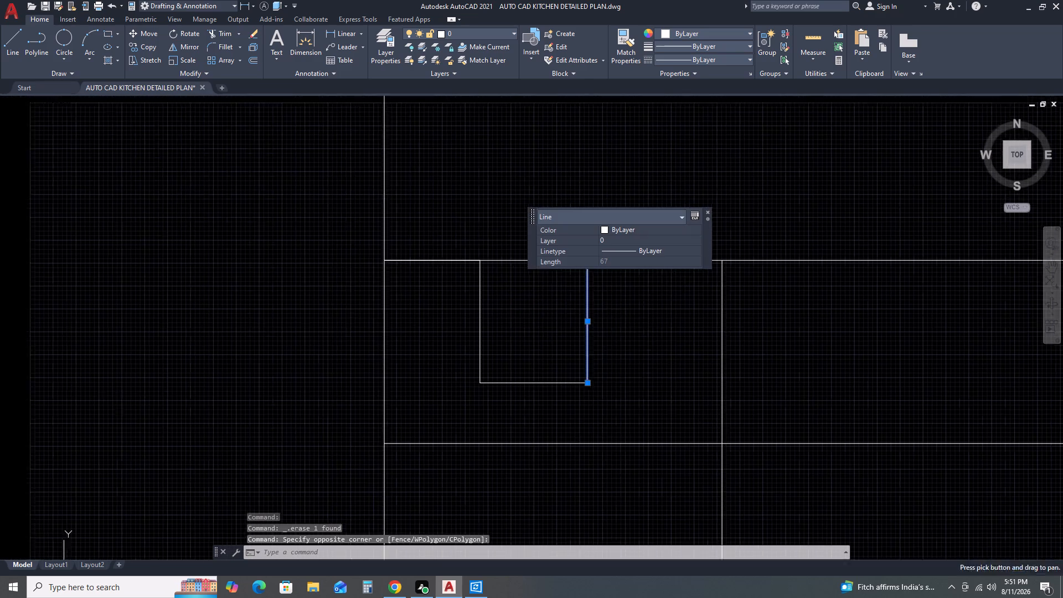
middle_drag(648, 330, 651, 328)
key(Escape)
Move the notch's outer vertical side about 7 inward, away from the outer wall face.
scroll(577, 324, down, 6)
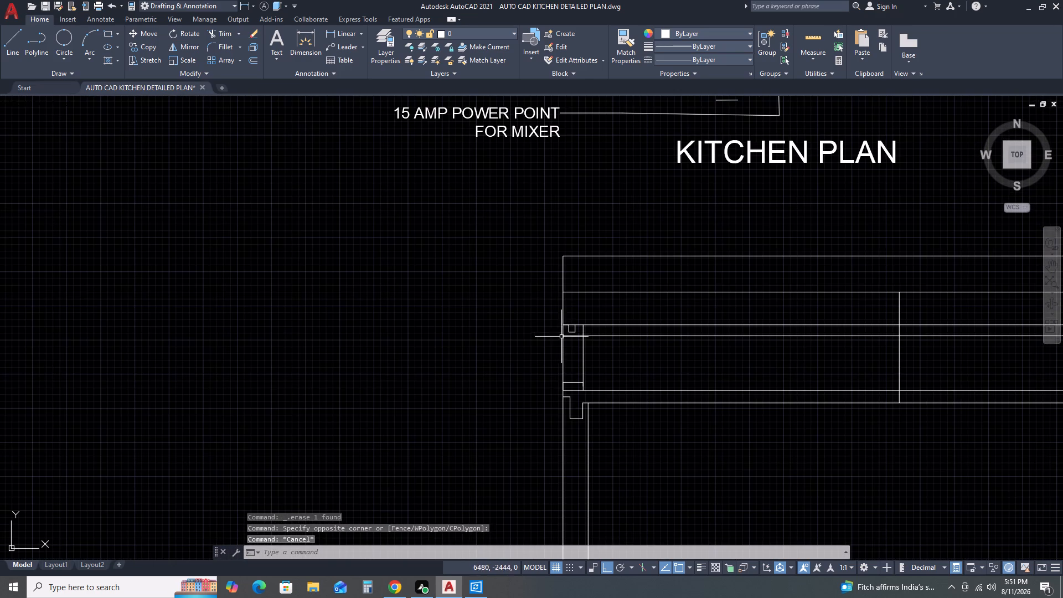
scroll(575, 337, up, 2)
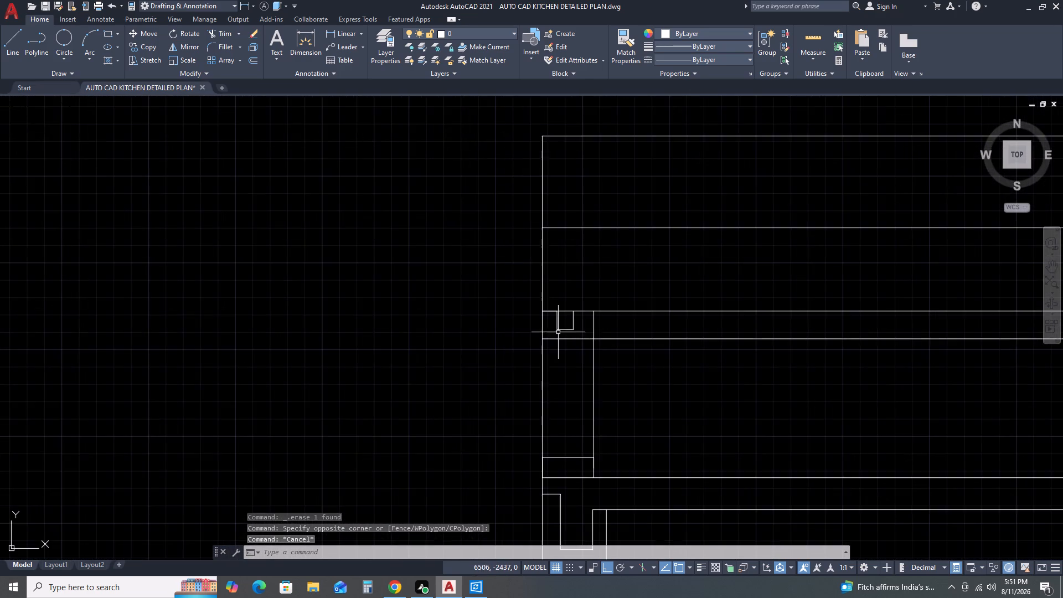
scroll(556, 326, up, 4)
click(559, 313)
click(536, 326)
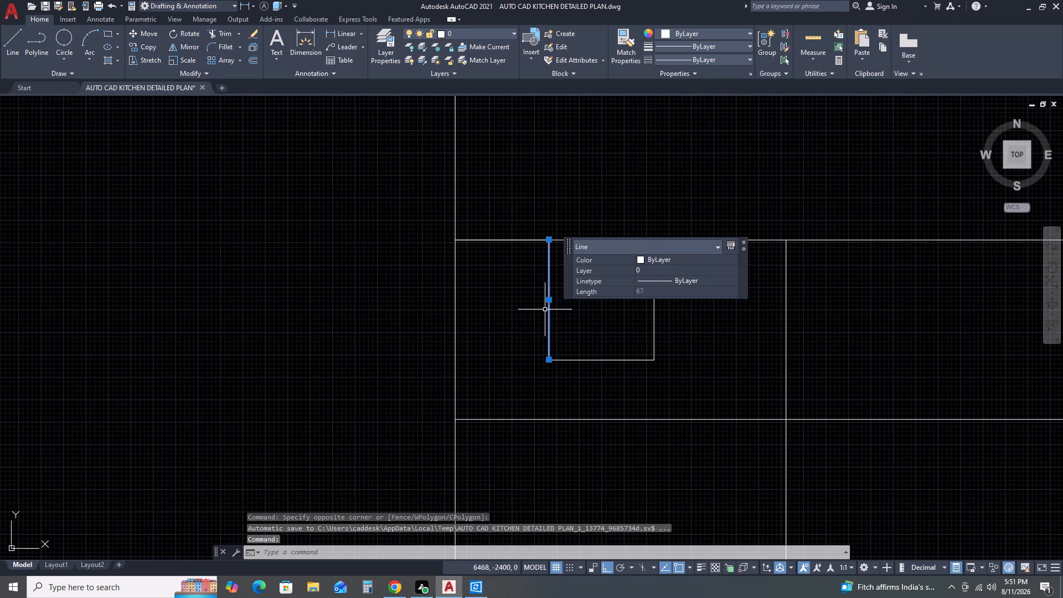
click(550, 301)
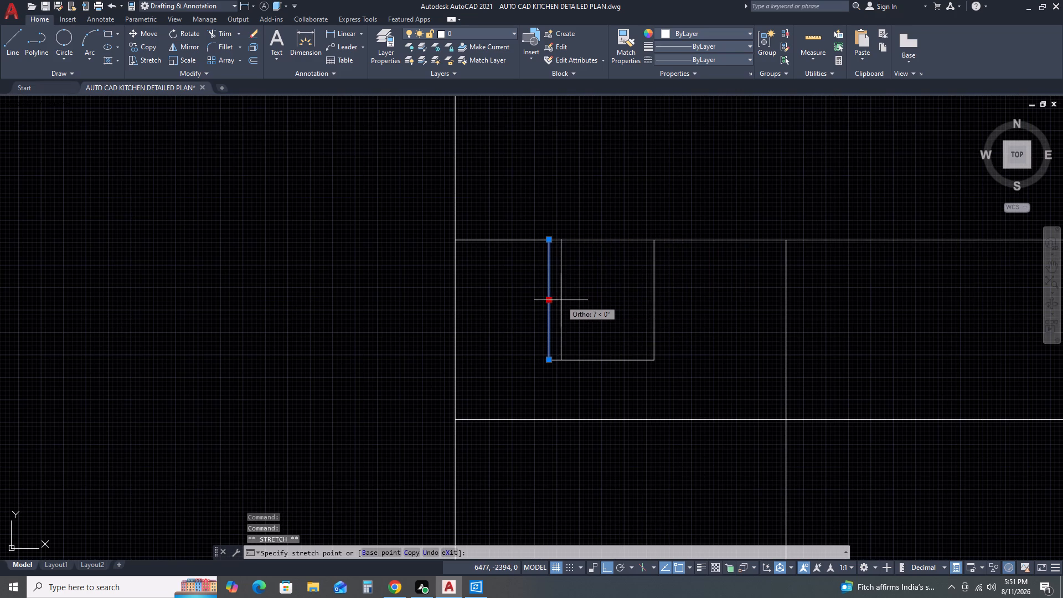
click(561, 300)
key(Escape)
Trim the notch's base overhang, the roof line across its opening and the overlapping segment toward the outer face.
text(TR)
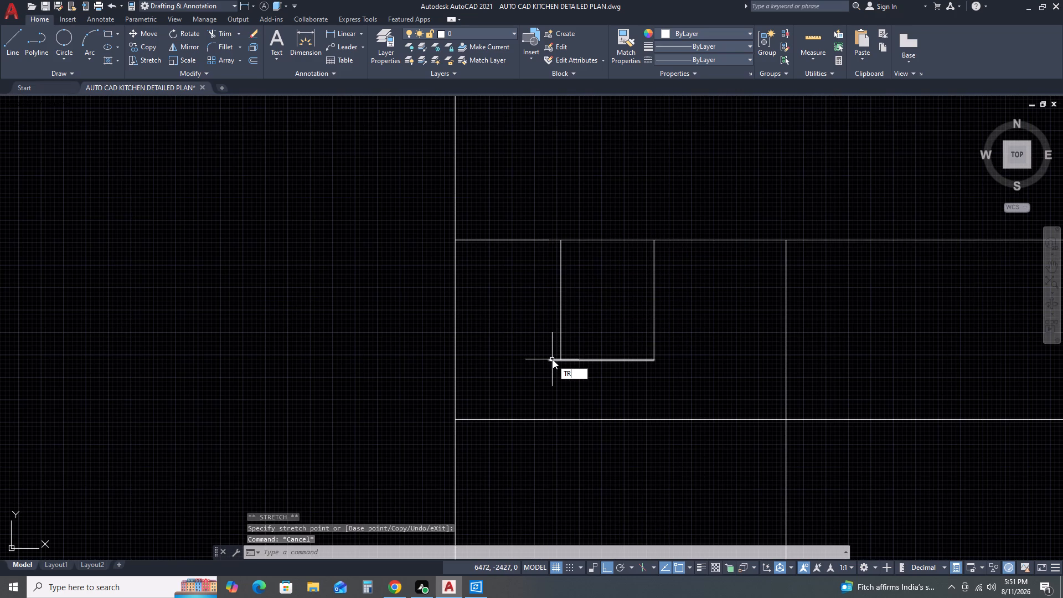
key(space)
click(554, 360)
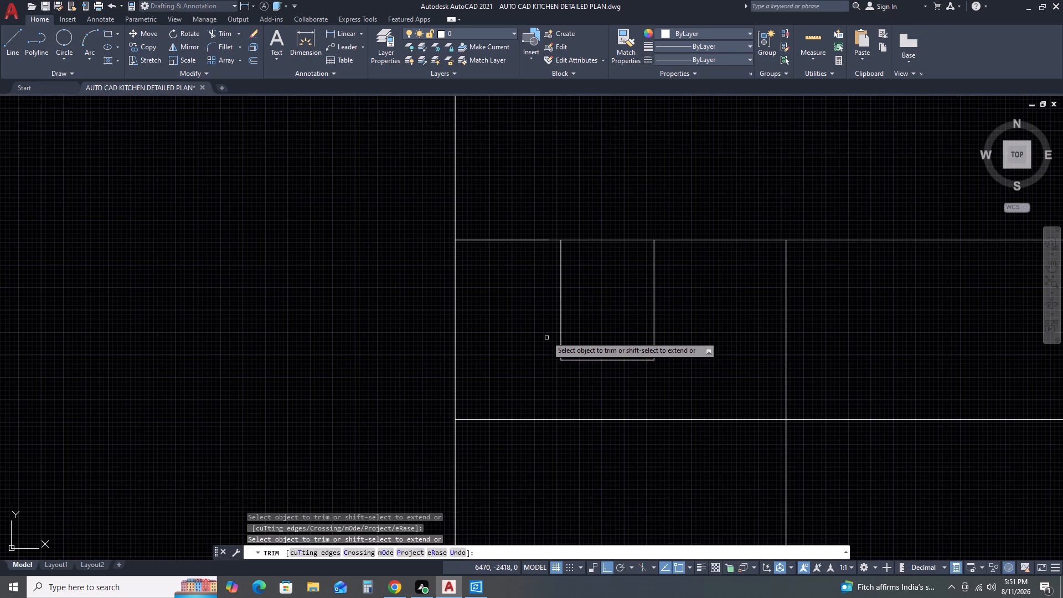
click(633, 217)
click(602, 283)
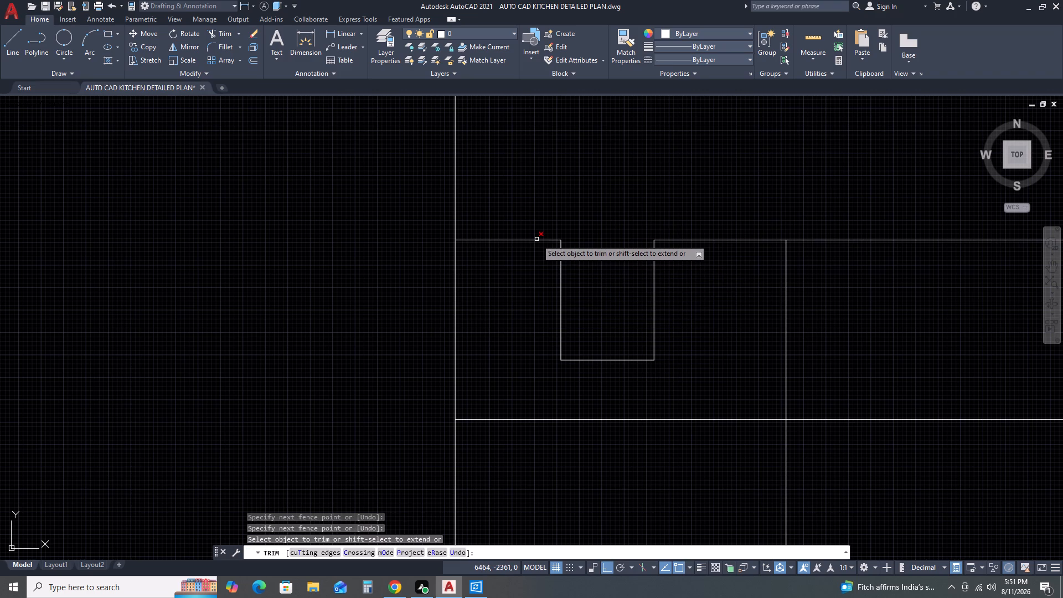
click(536, 239)
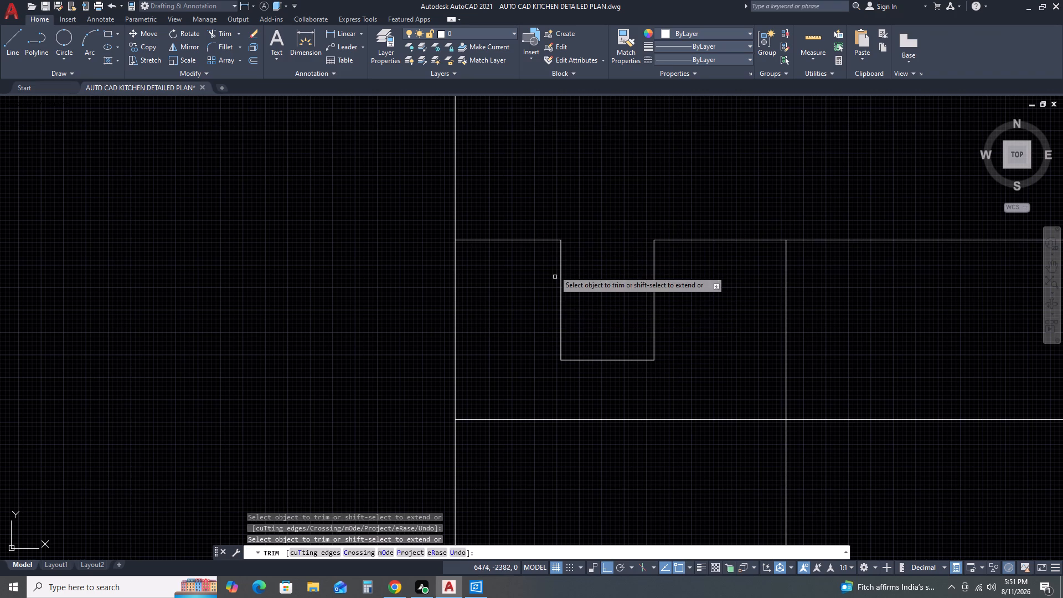
scroll(557, 236, up, 3)
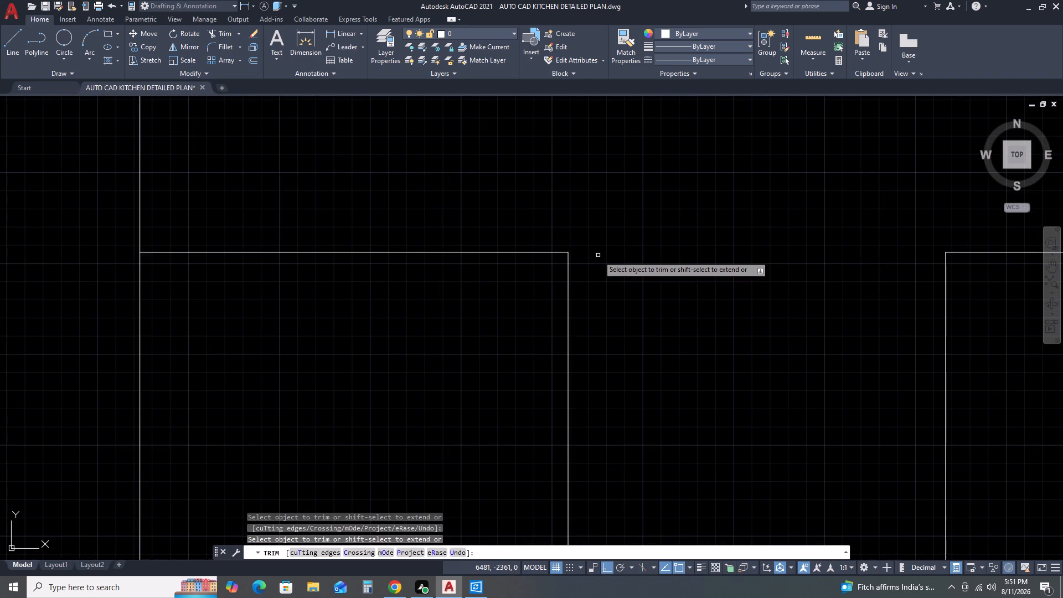
scroll(601, 255, down, 2)
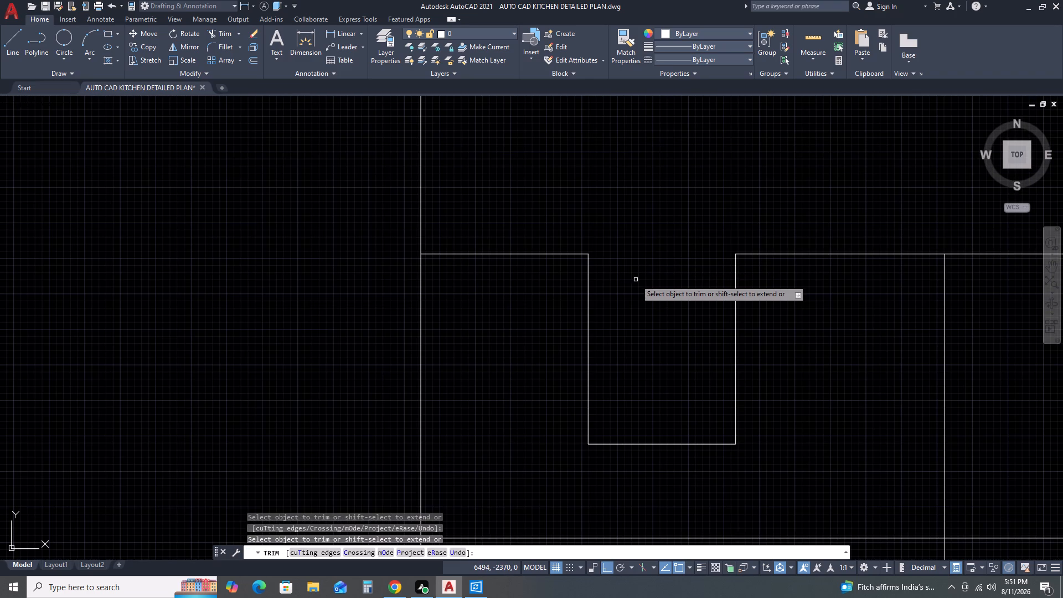
key(Escape)
Trim the inner vertical where it overlaps the inner edge of the small raised block.
scroll(592, 282, down, 2)
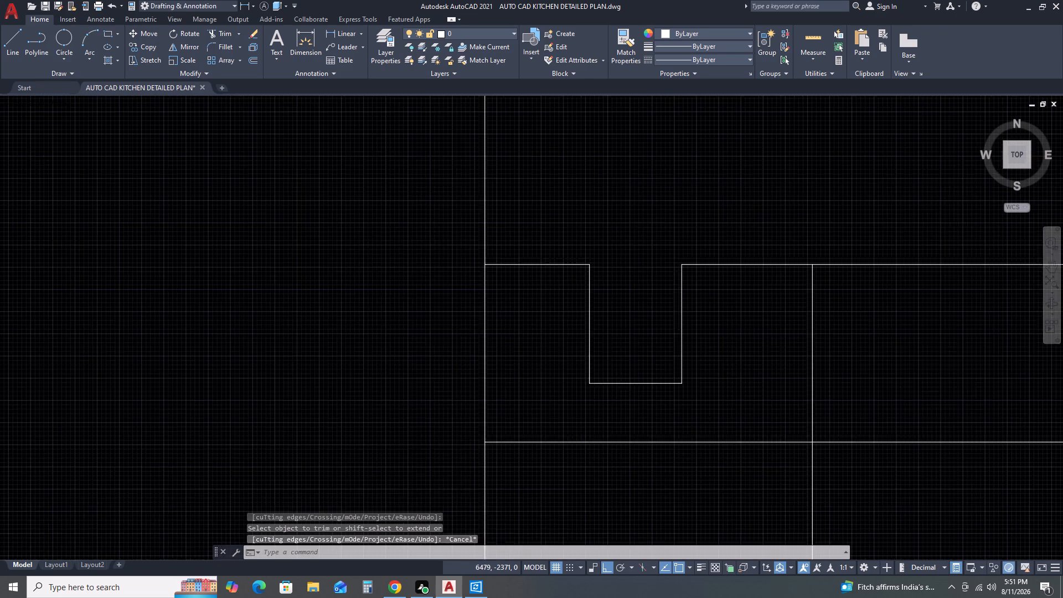
scroll(640, 313, down, 2)
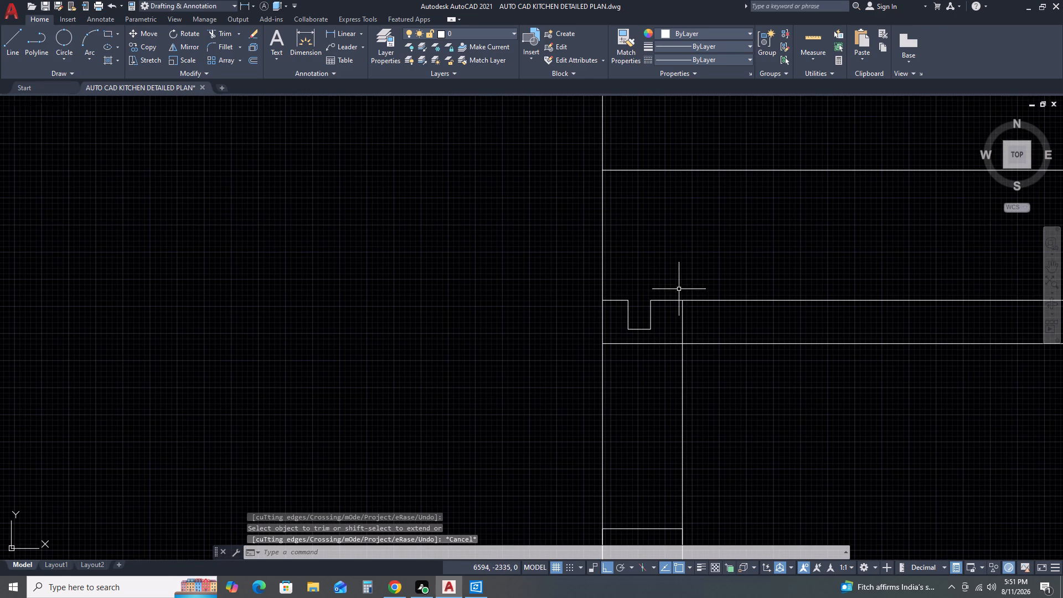
scroll(679, 284, down, 2)
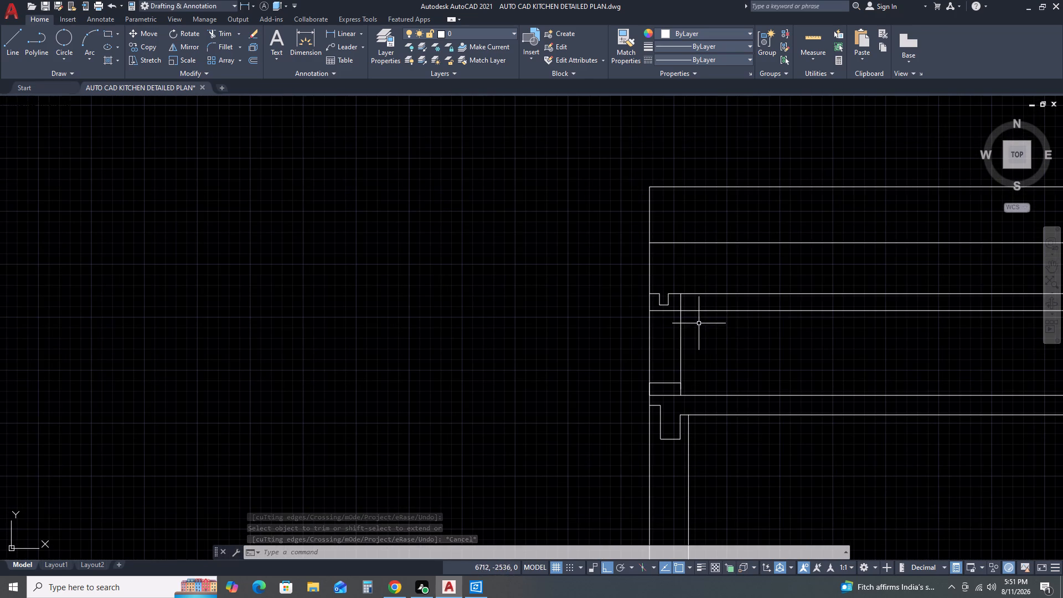
scroll(684, 395, up, 2)
key(t)
key(r)
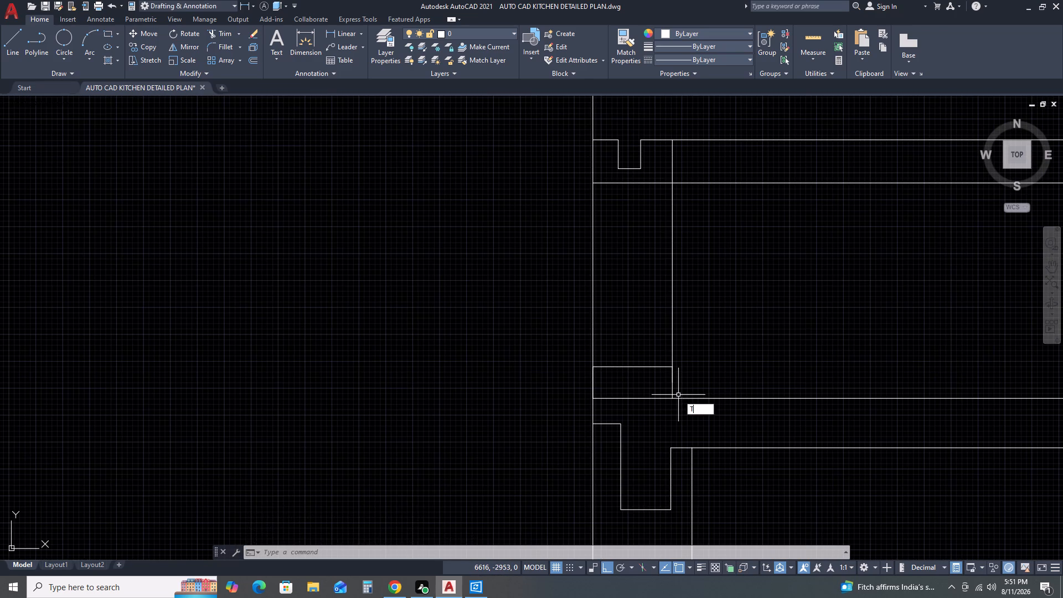
key(space)
click(673, 374)
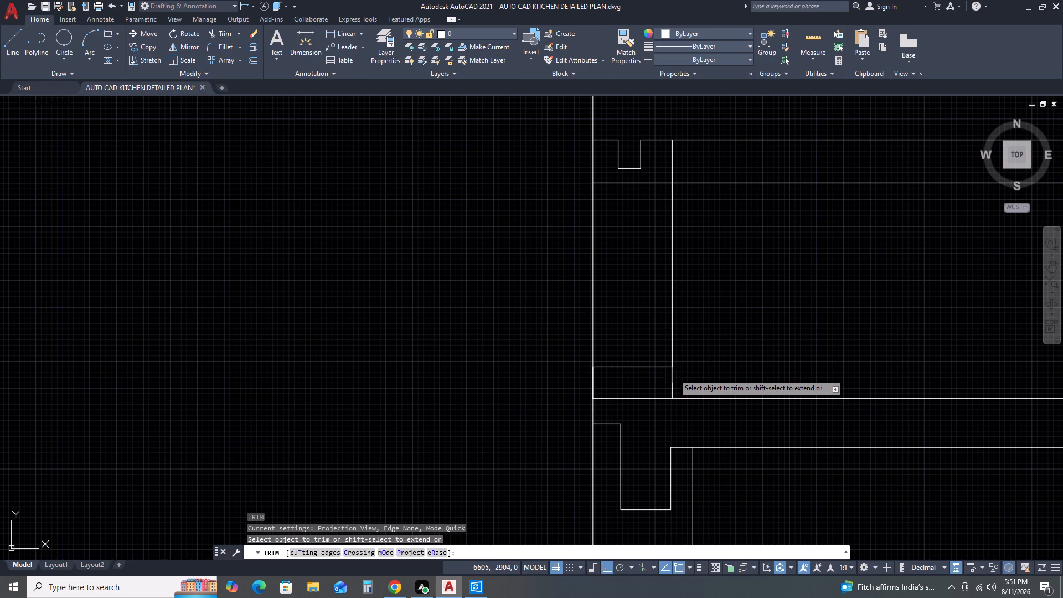
scroll(737, 354, down, 2)
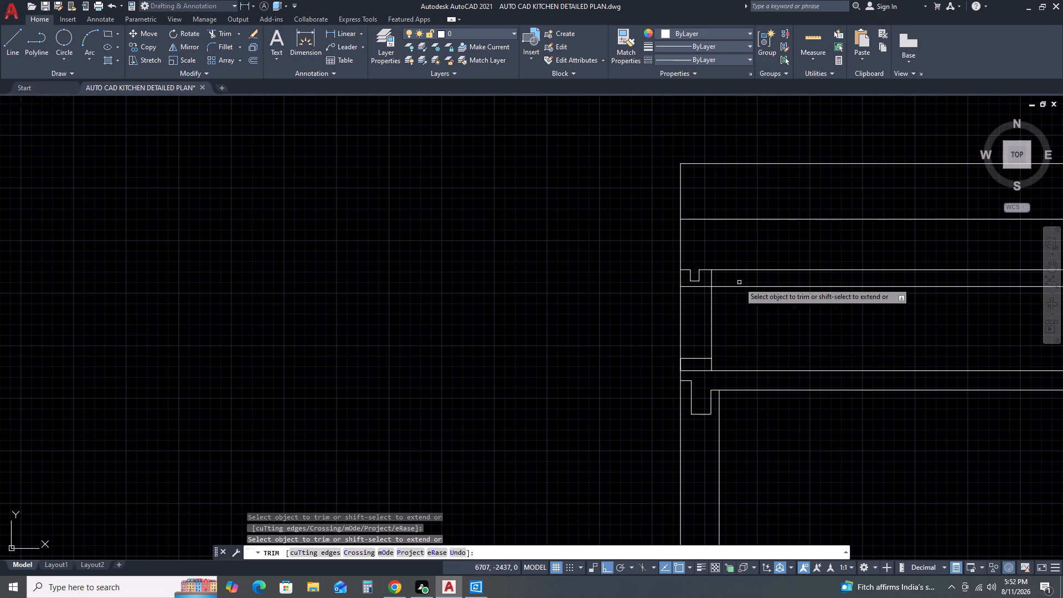
middle_drag(803, 285, 758, 336)
middle_drag(749, 343, 731, 357)
key(Escape)
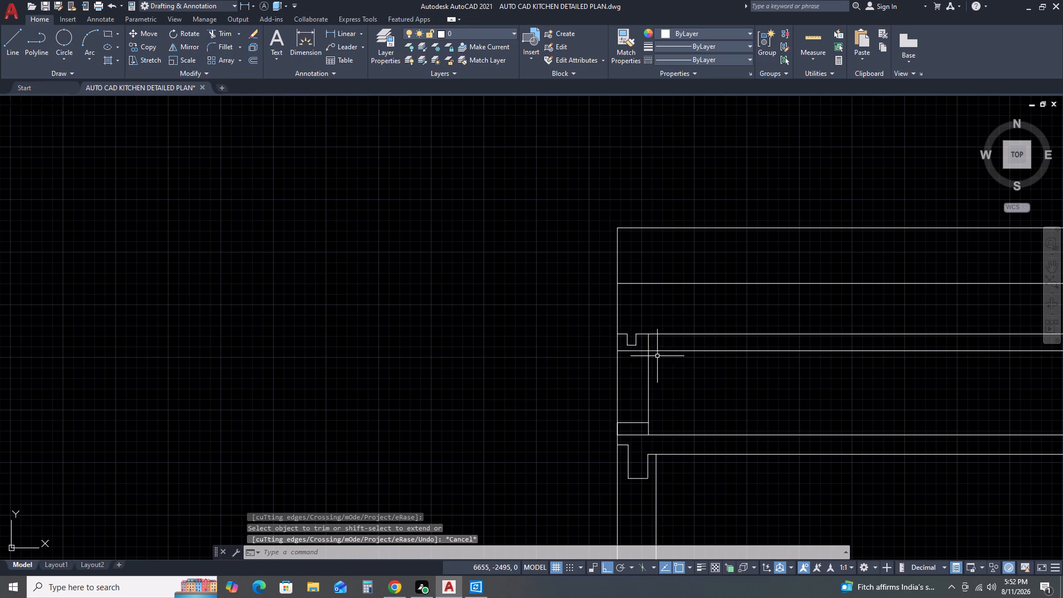
Extend both vertical sides of the notch up to the topmost roof line.
text(EX)
key(space)
scroll(644, 340, up, 1)
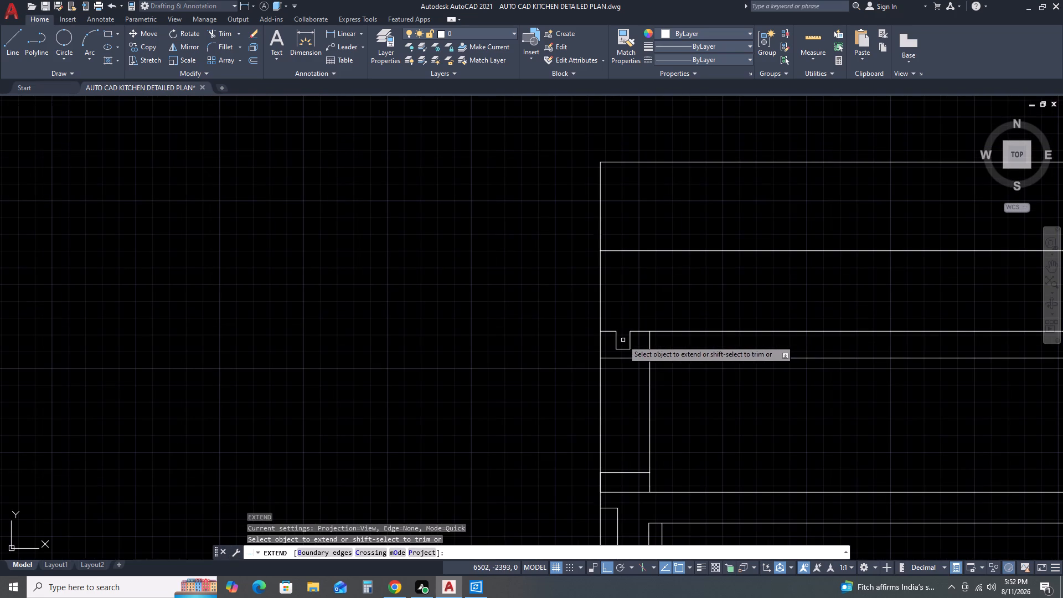
click(632, 339)
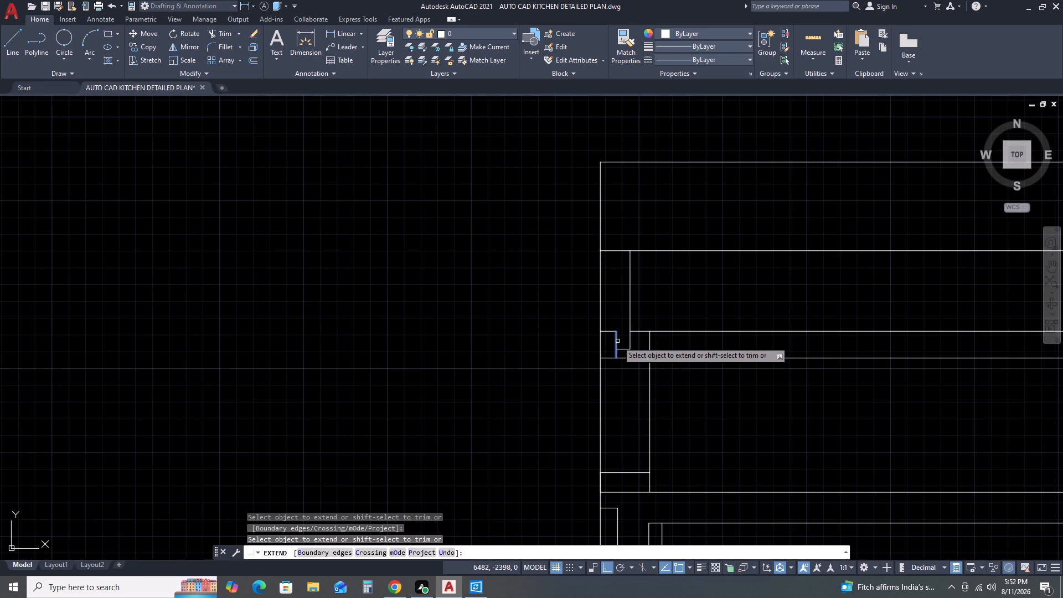
click(617, 341)
click(617, 336)
click(649, 284)
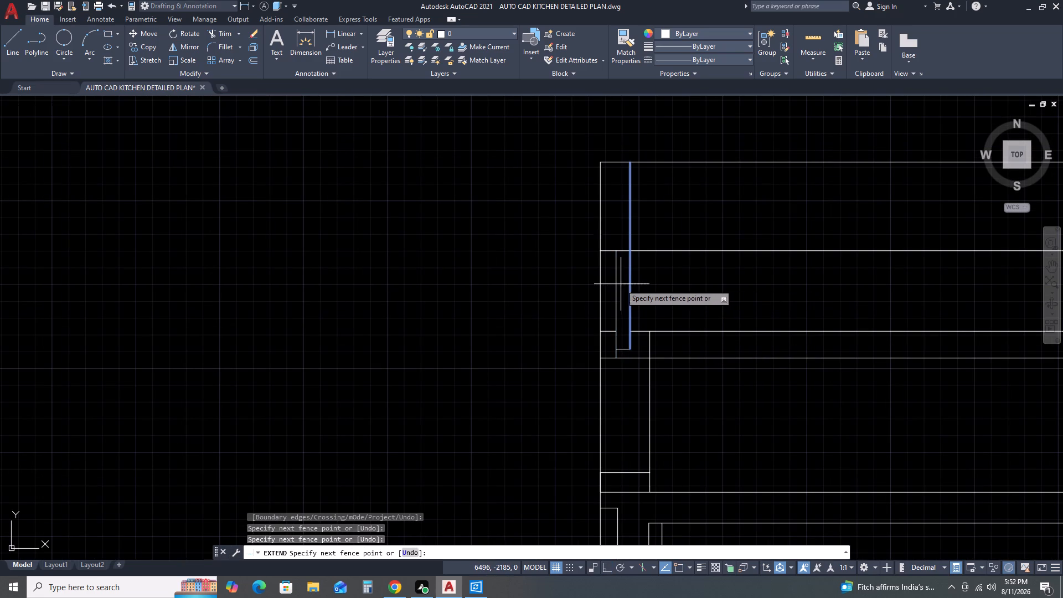
click(610, 275)
key(Escape)
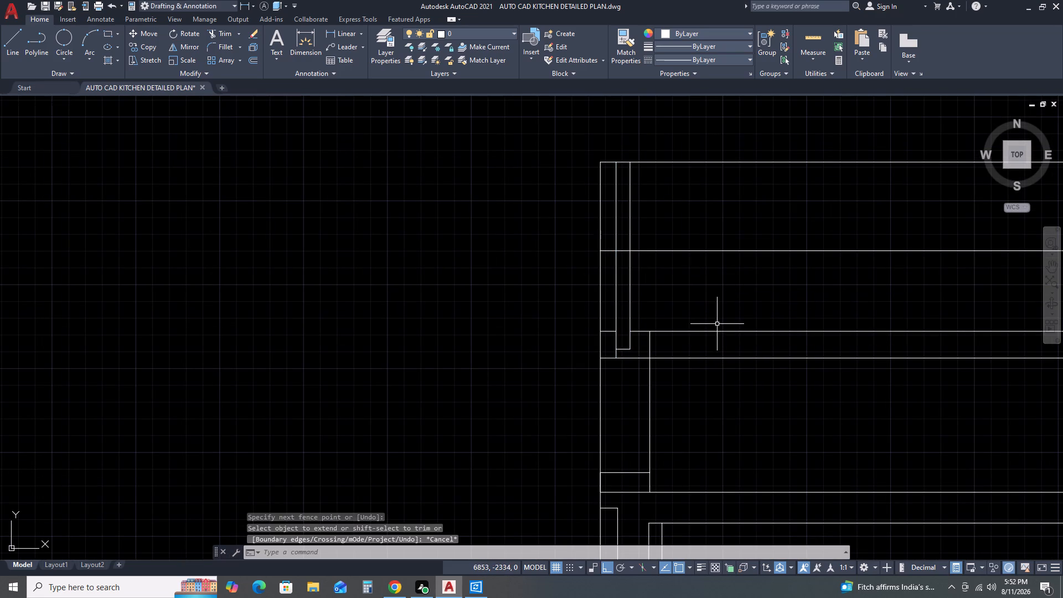
Trim the notch's outer vertical side where it runs past the notch base to the roof line below.
text(TR)
key(space)
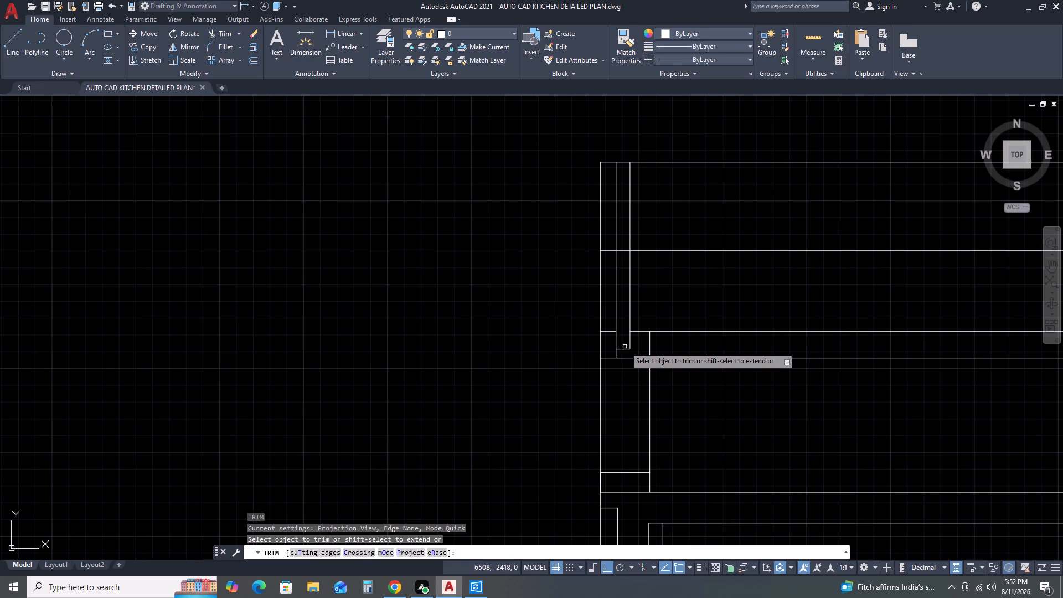
scroll(625, 347, up, 3)
click(584, 382)
scroll(645, 346, down, 3)
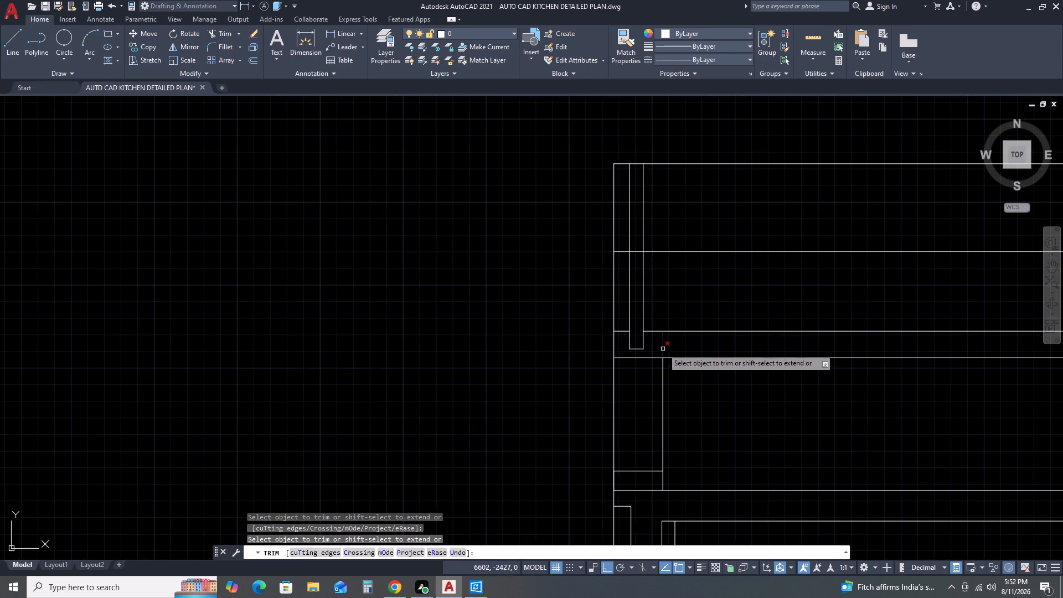
key(Escape)
Extend the inner wall face line beside the notch up through the roof lines to the topmost roof line.
key(space)
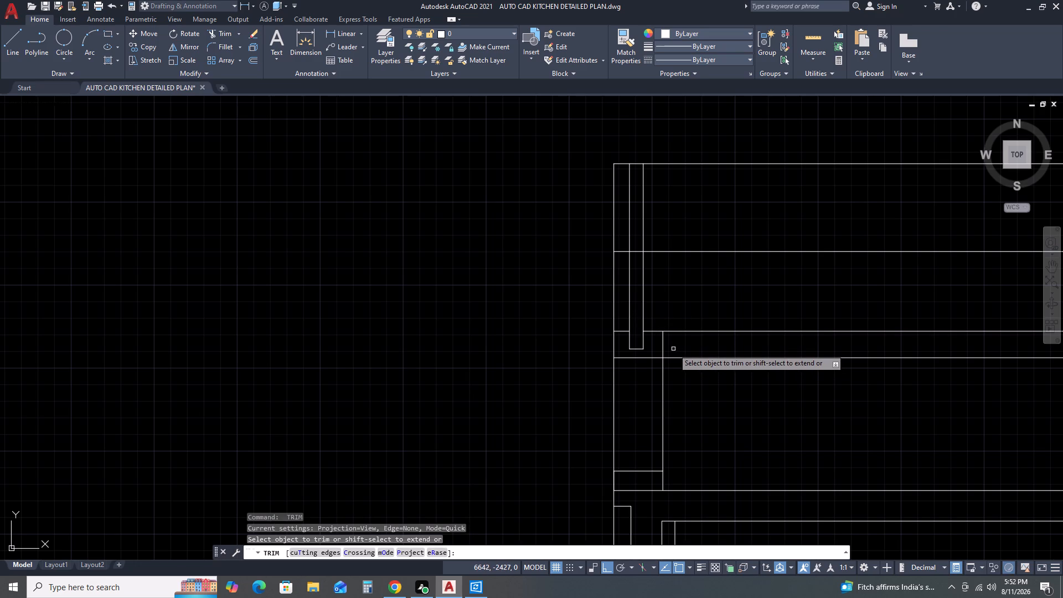
shift+click(673, 347)
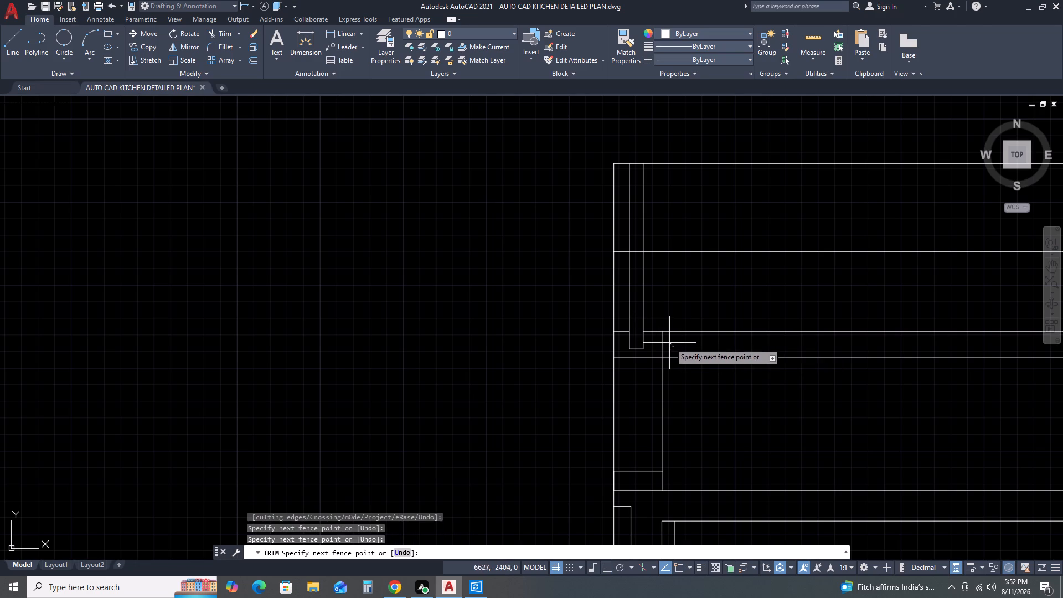
shift+click(661, 341)
shift+click(667, 299)
click(657, 309)
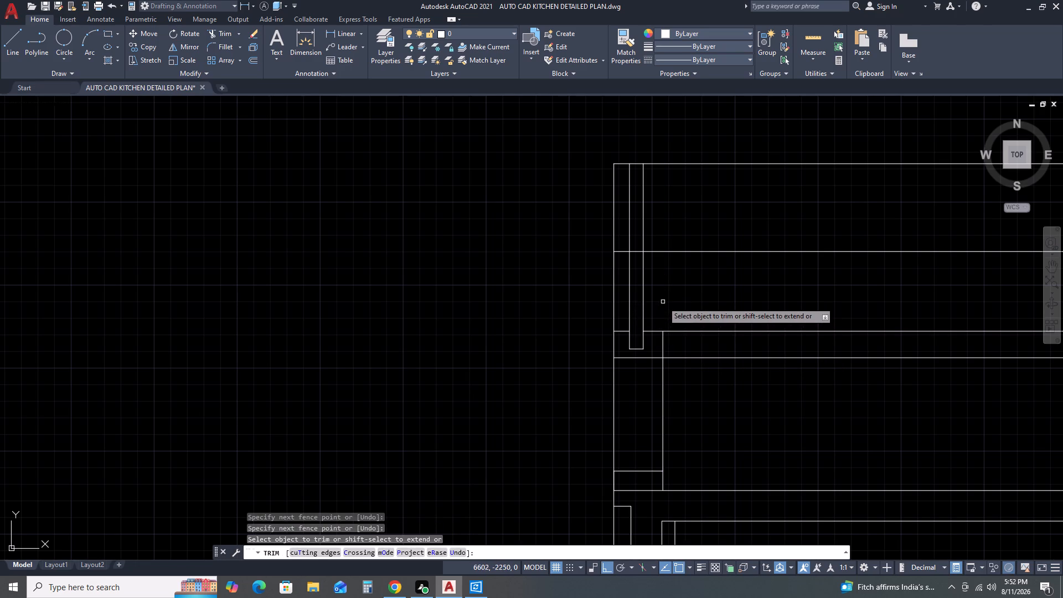
shift+click(675, 347)
shift+click(654, 354)
shift+click(674, 293)
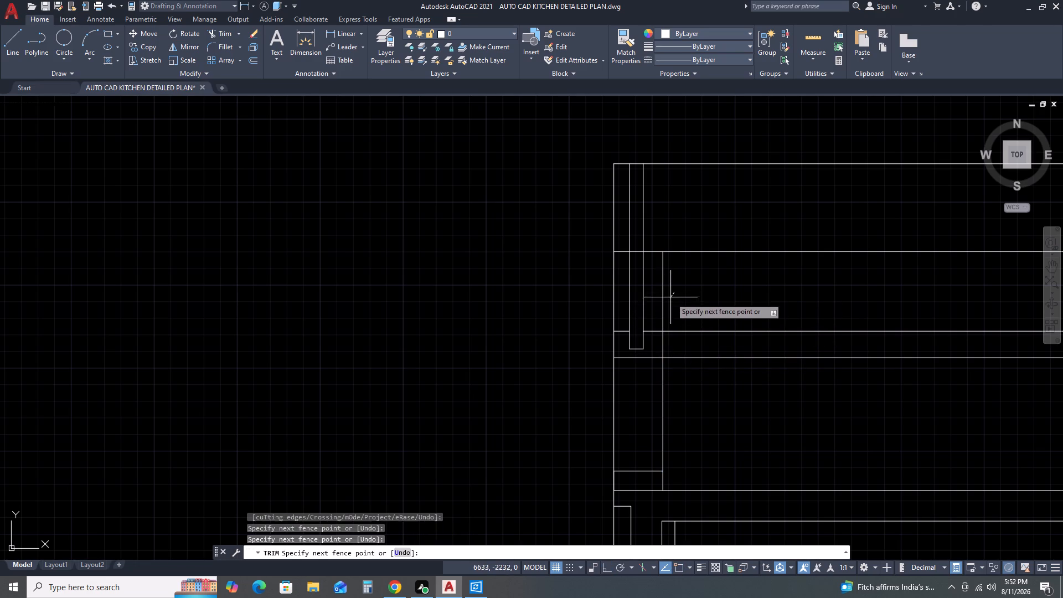
shift+click(662, 308)
key(Escape)
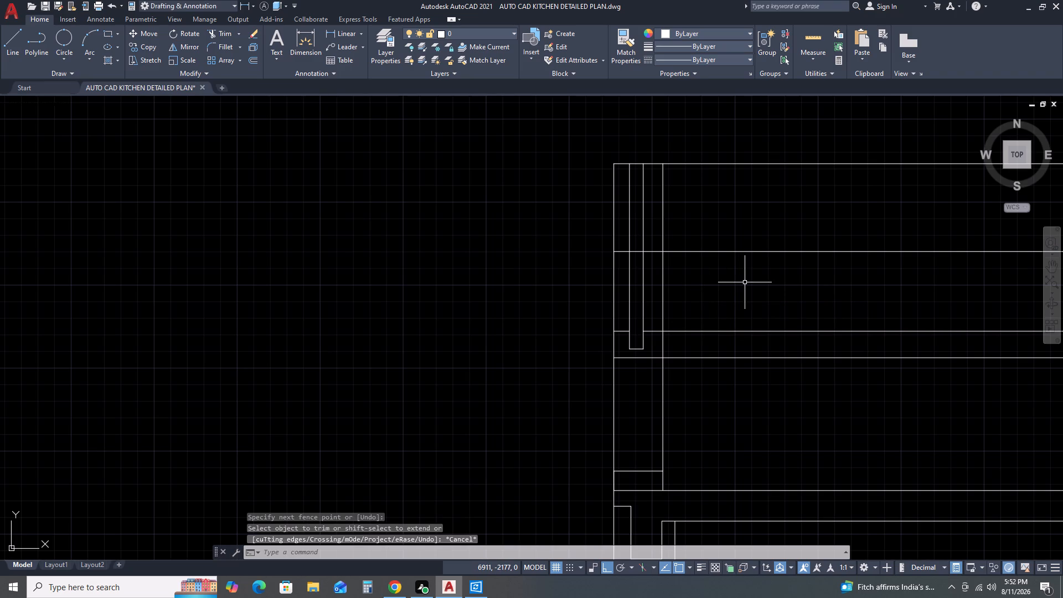
Trim the two intermediate roof lines between the outer and inner wall faces, across and on both sides of the notch.
scroll(678, 216, up, 1)
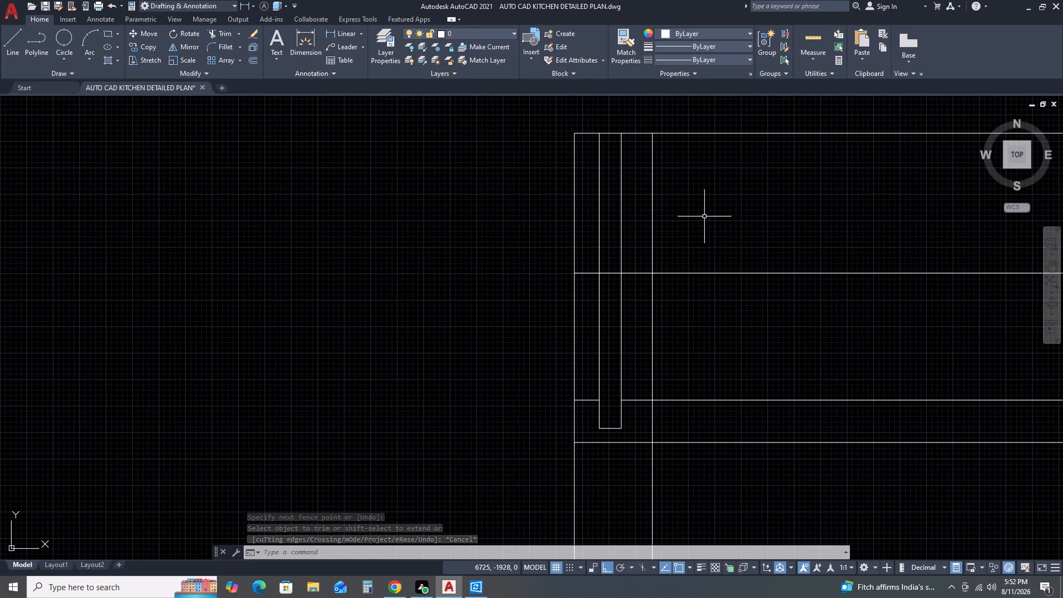
scroll(704, 216, down, 1)
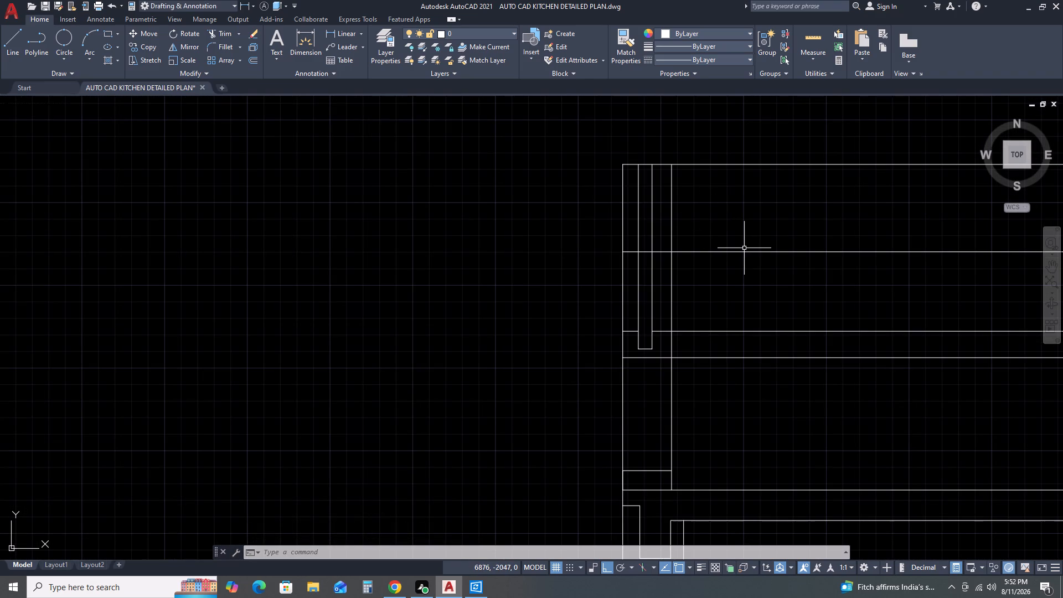
text(TR)
key(space)
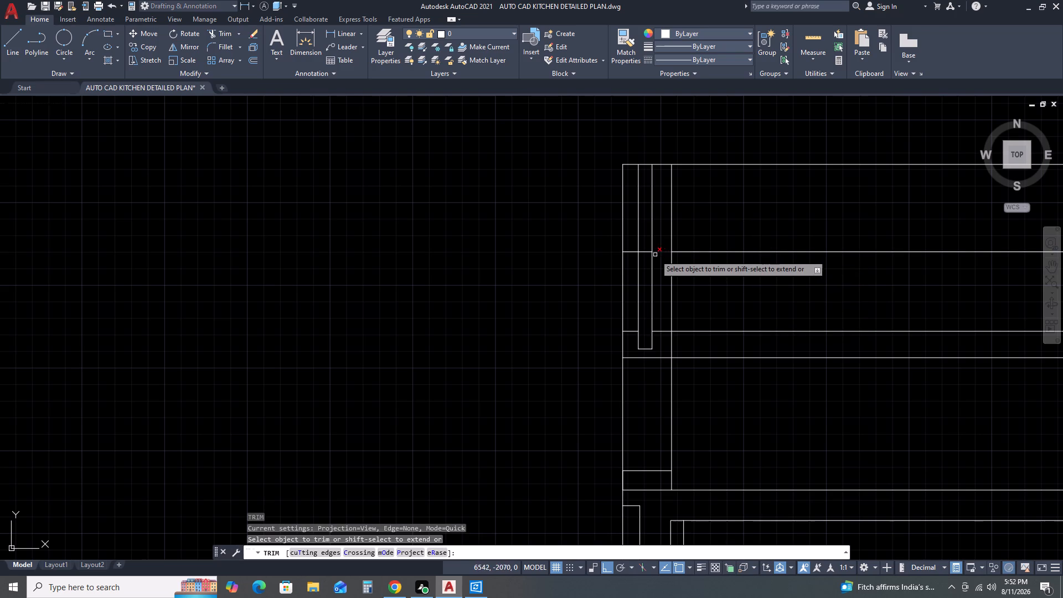
click(645, 252)
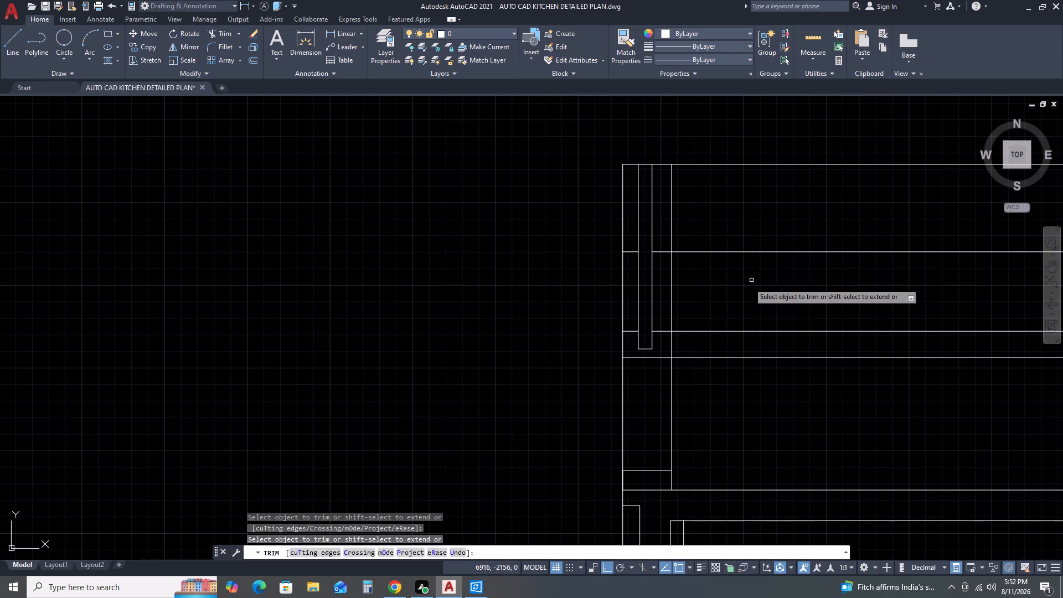
click(663, 342)
click(667, 235)
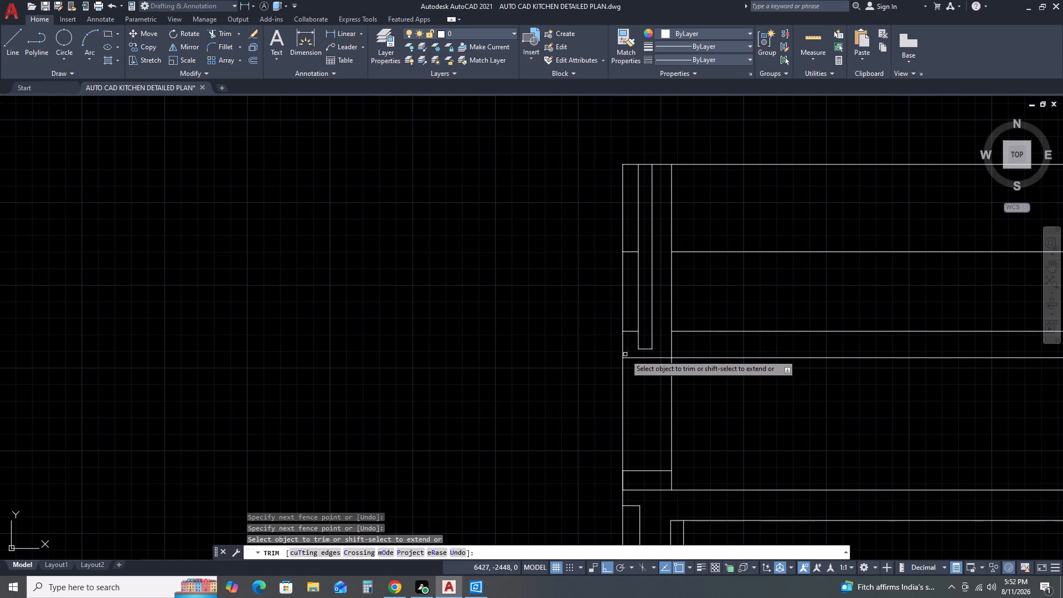
drag(629, 340, 629, 329)
click(634, 247)
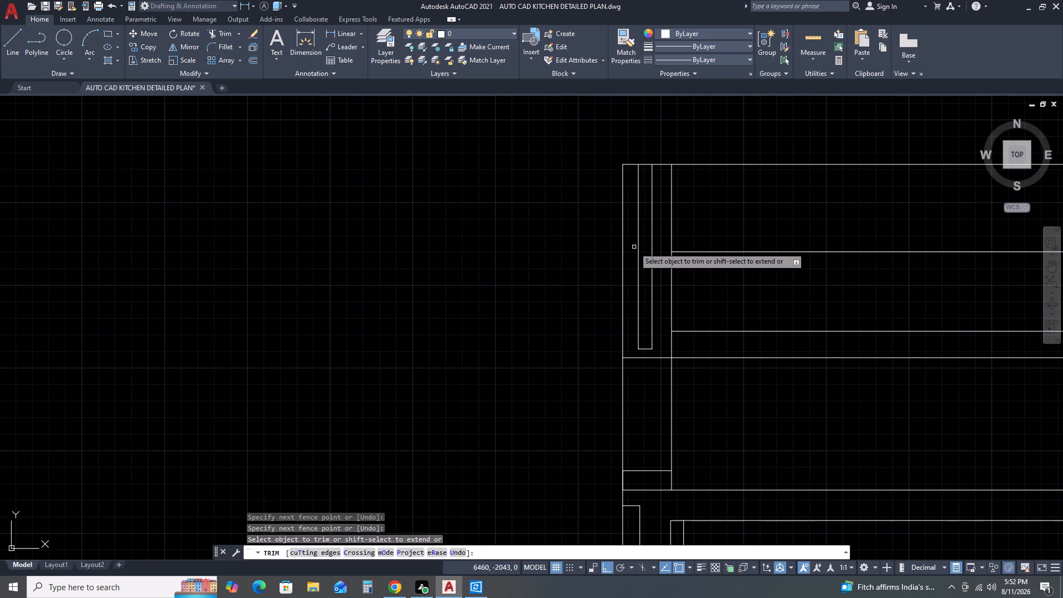
key(Escape)
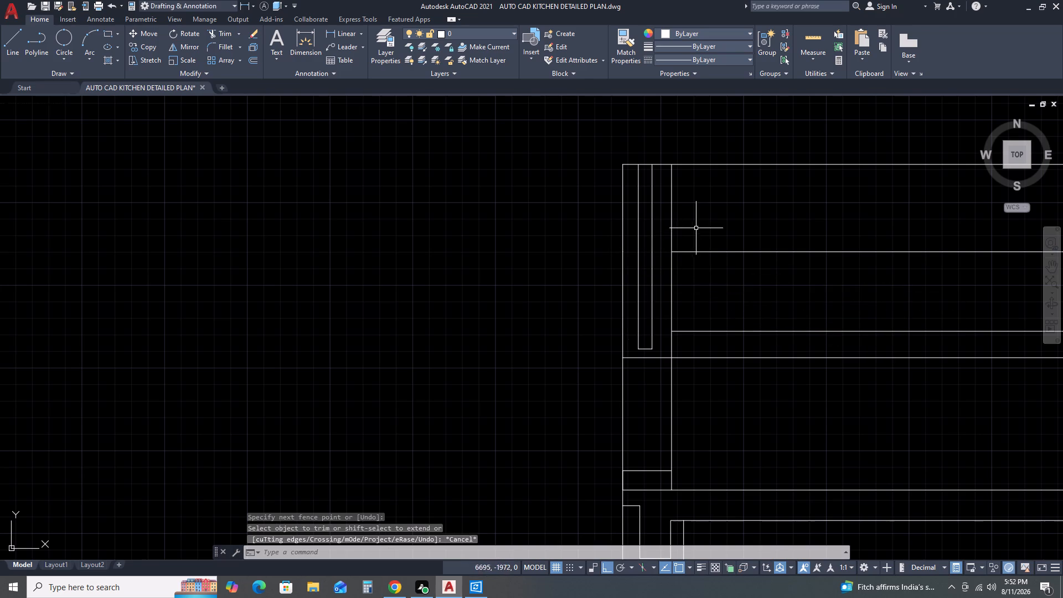
Move the notch's two vertical sides and base together about 14 horizontally inward, away from the outer wall face.
scroll(698, 230, down, 2)
middle_drag(752, 238, 713, 287)
scroll(660, 334, up, 2)
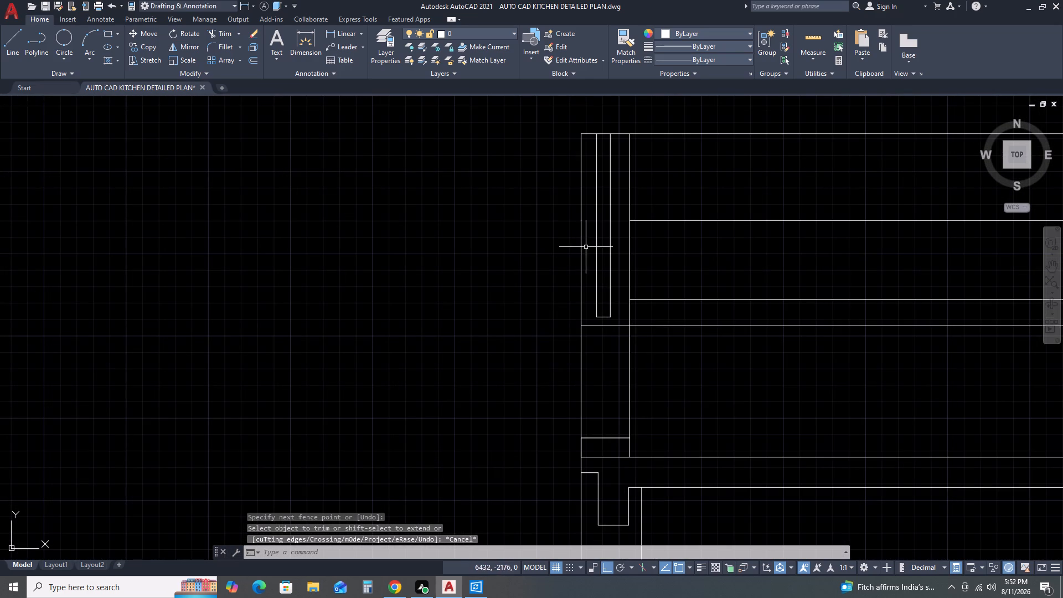
click(594, 131)
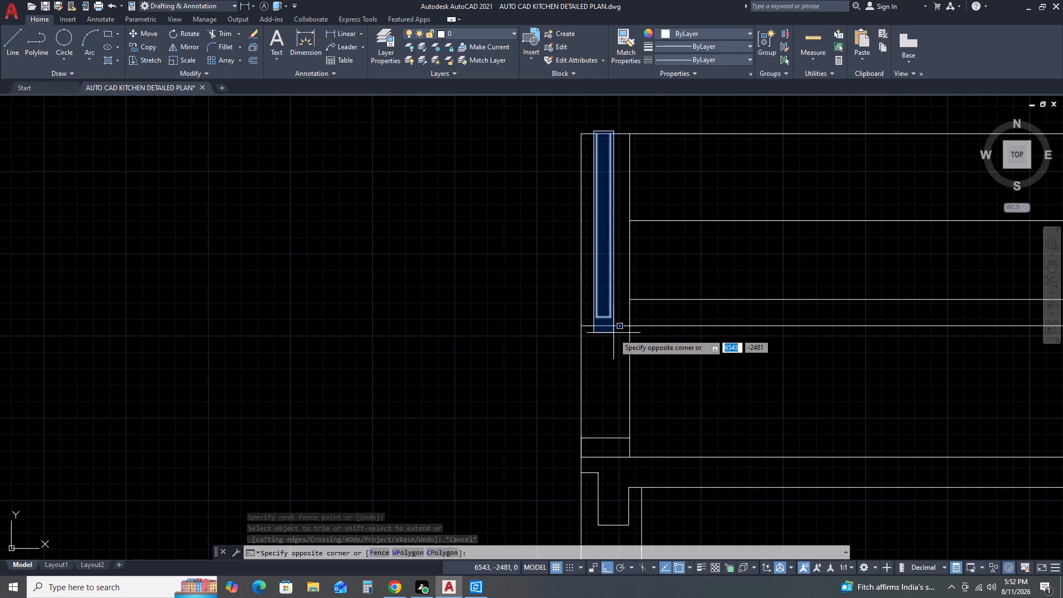
click(615, 323)
text(M)
key(space)
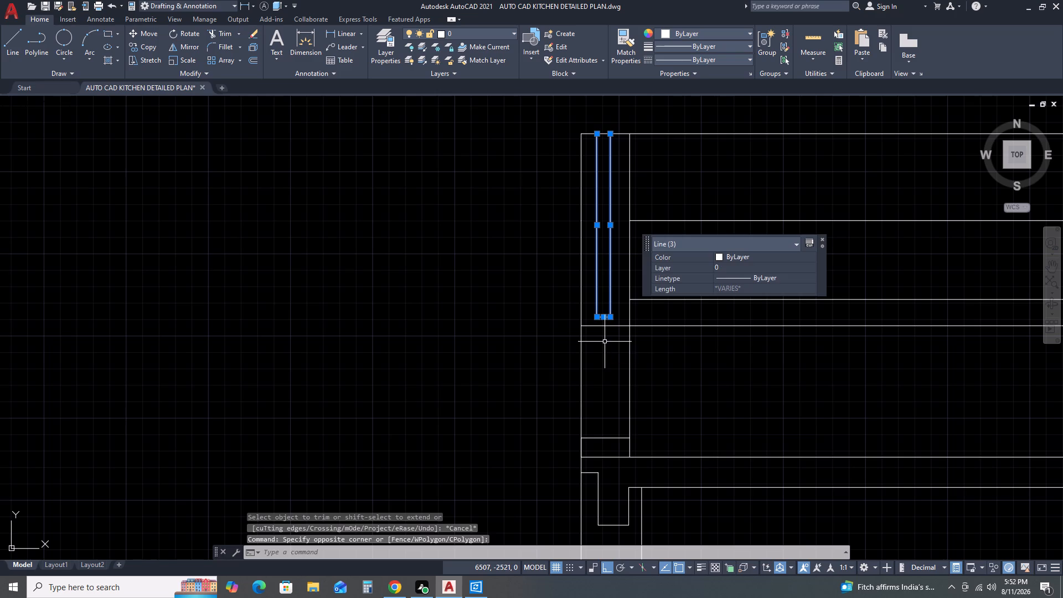
scroll(597, 321, up, 3)
click(611, 310)
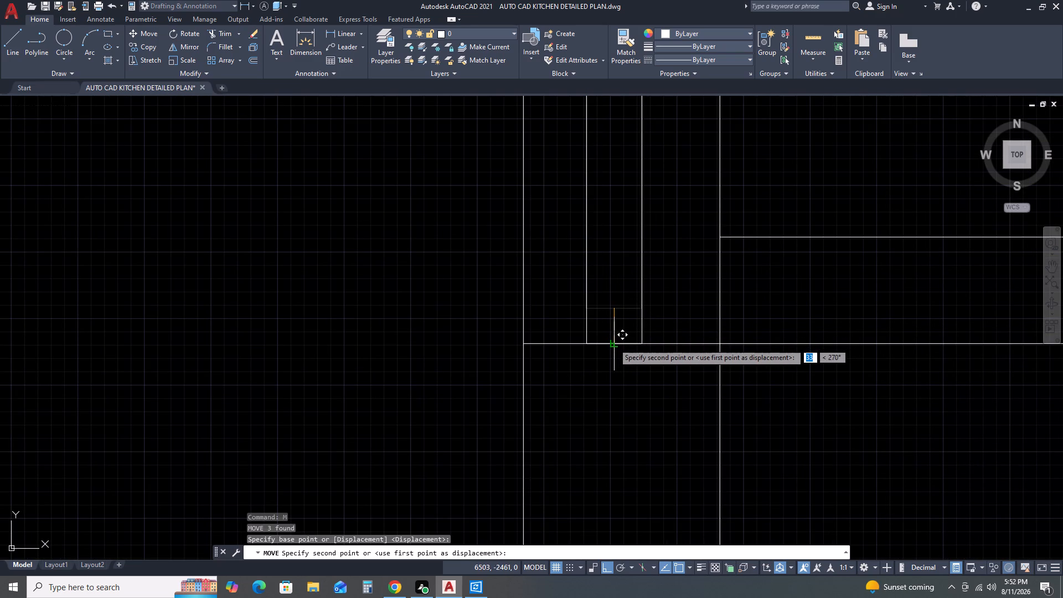
click(628, 308)
key(Escape)
scroll(667, 315, down, 2)
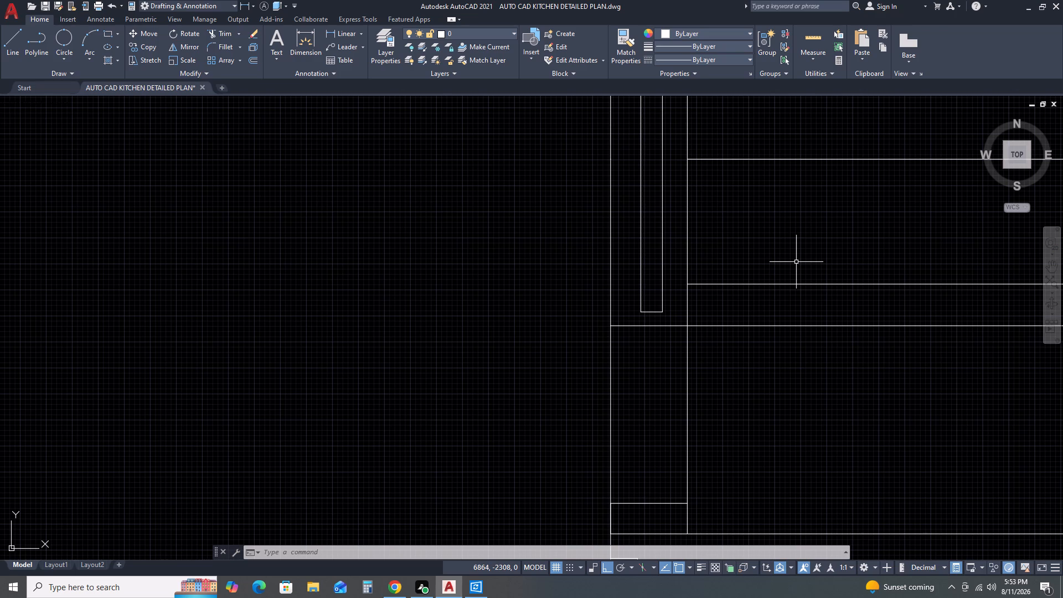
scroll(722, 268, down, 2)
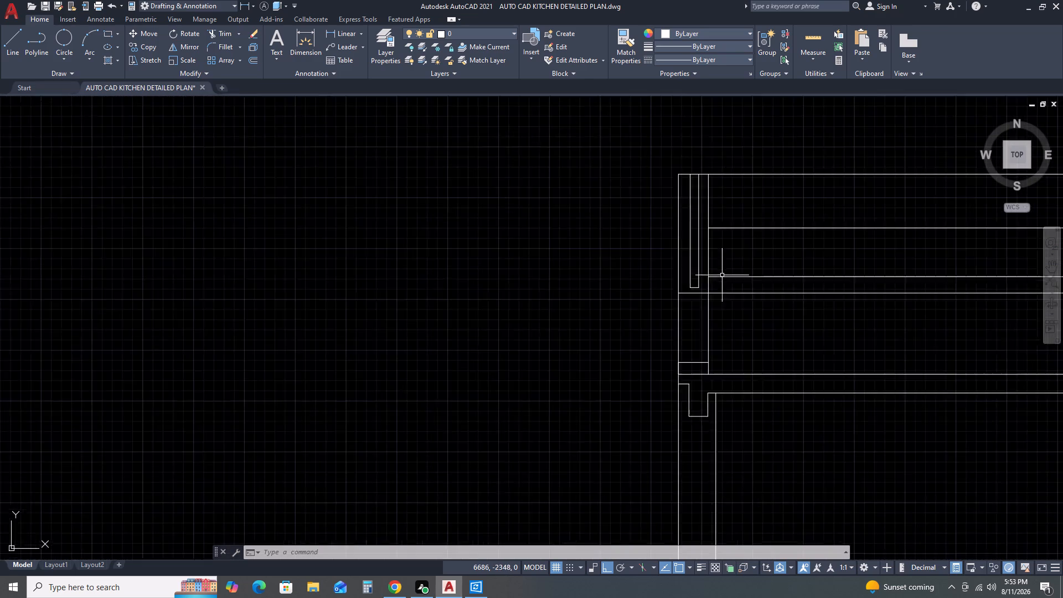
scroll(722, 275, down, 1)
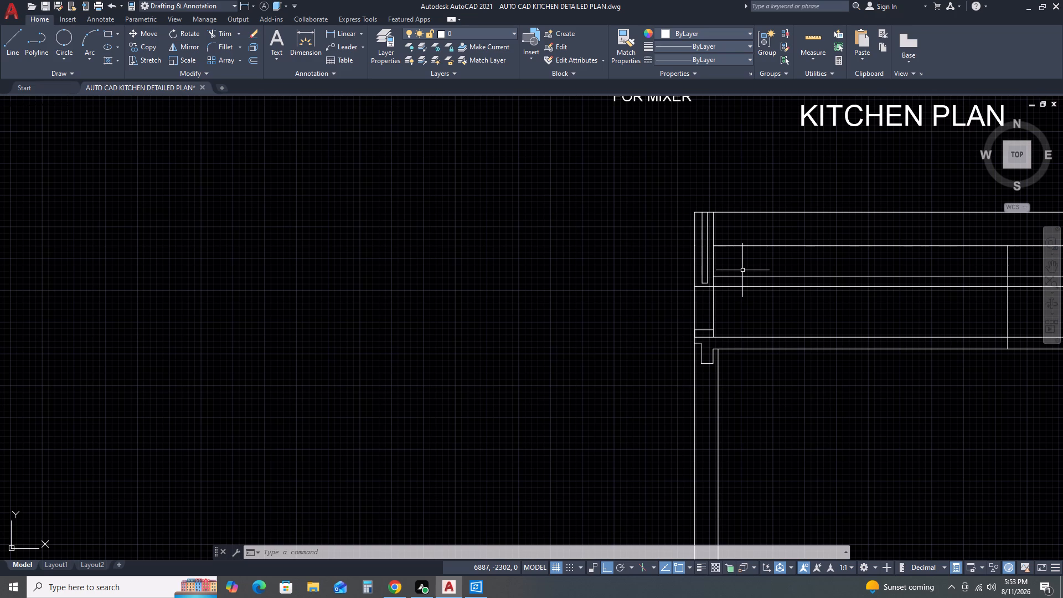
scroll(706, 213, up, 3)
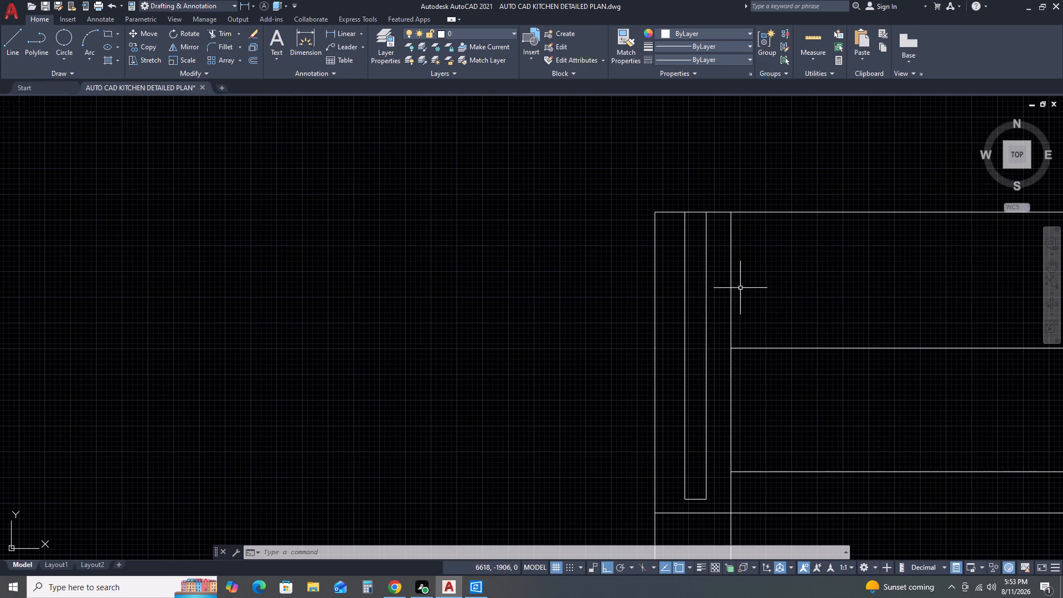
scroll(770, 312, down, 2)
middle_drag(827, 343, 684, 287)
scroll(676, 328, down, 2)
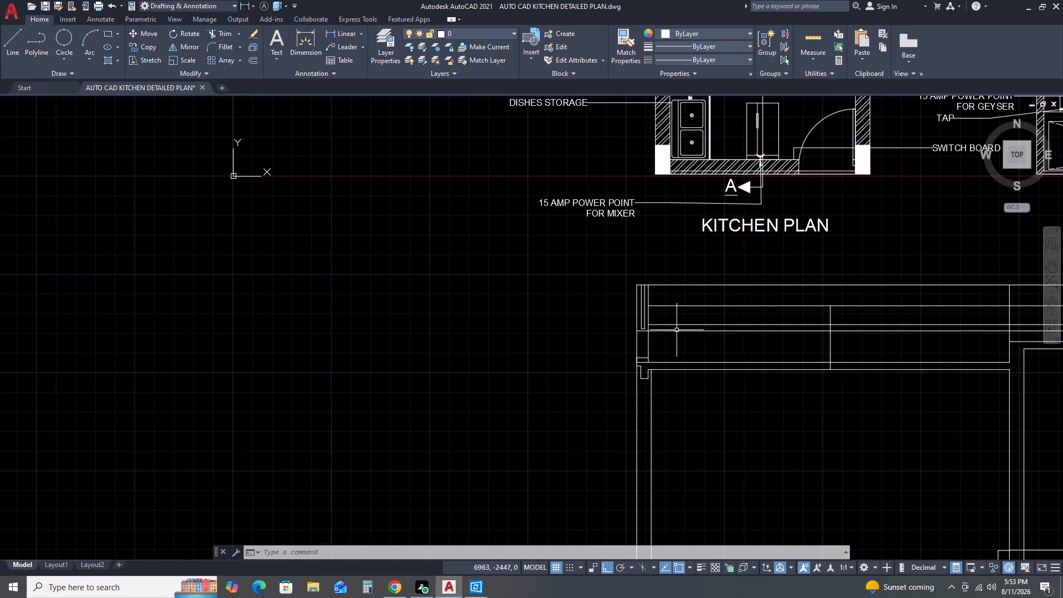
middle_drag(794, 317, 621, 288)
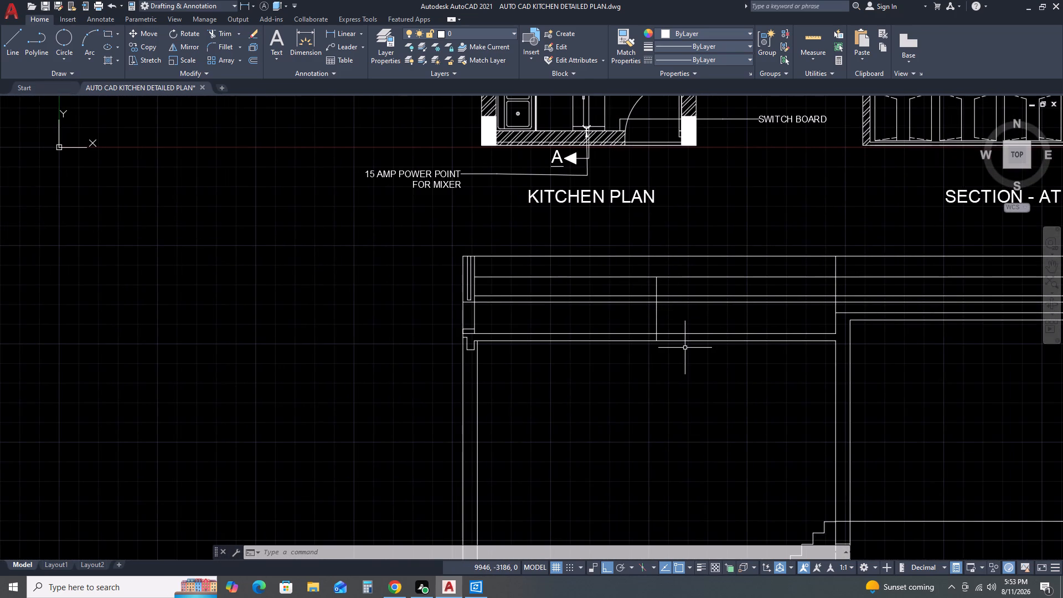
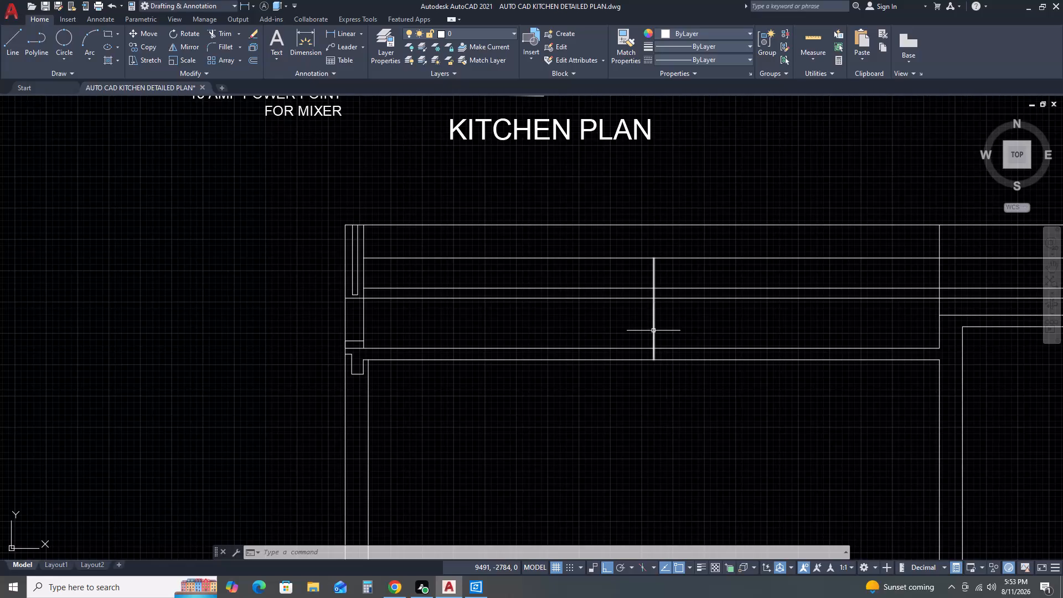
Draw a vertical line from the lower long horizontal line up to the top edge, just right of the existing short vertical line.
text(L)
key(space)
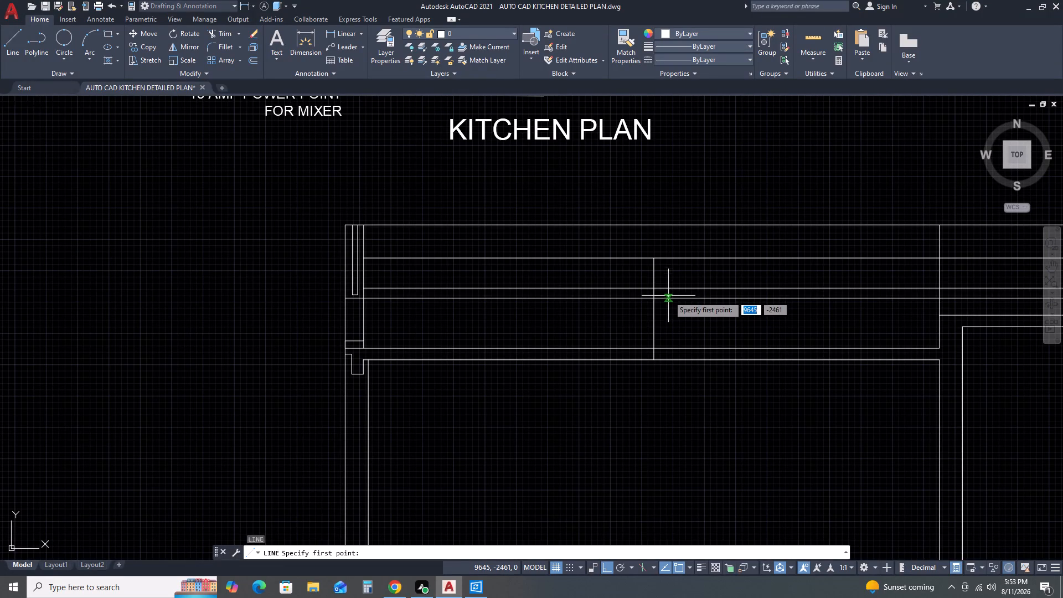
drag(667, 298, 666, 292)
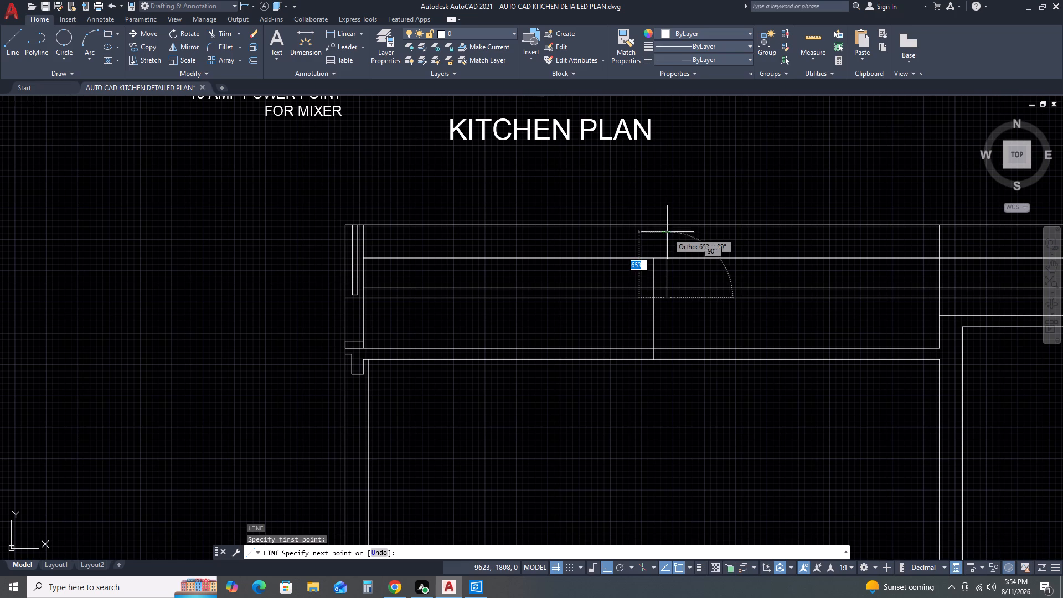
click(667, 224)
key(Escape)
Offset the new vertical line 50 units to its right.
click(669, 240)
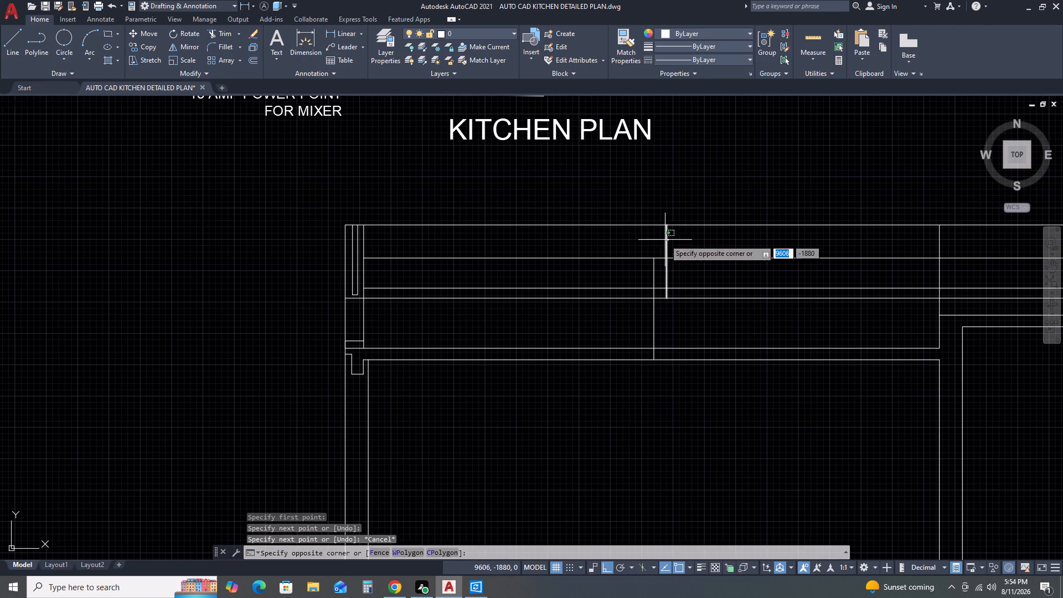
click(660, 234)
key(o)
key(space)
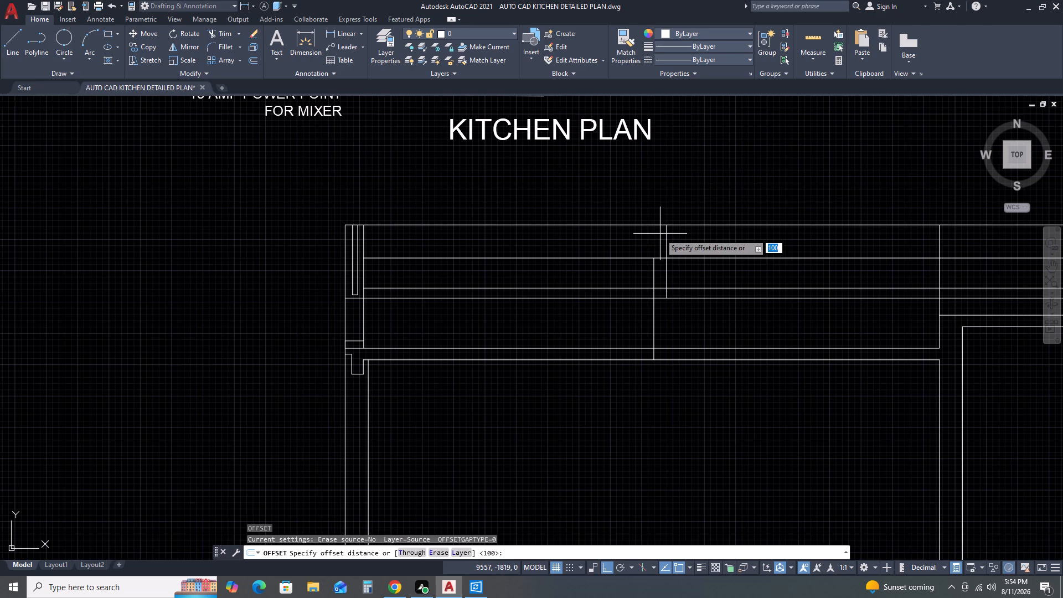
key(5)
text(0)
key(space)
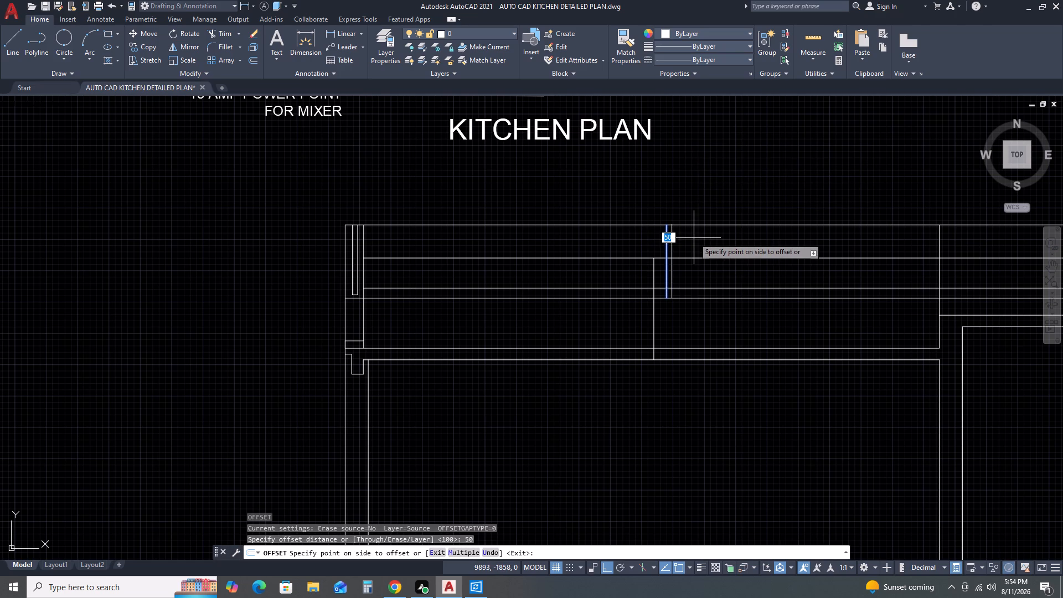
click(694, 238)
key(Escape)
Draw two small circles centred on the lower ends of the paired vertical lines, the left one with a radius of about 16.
scroll(643, 311, up, 2)
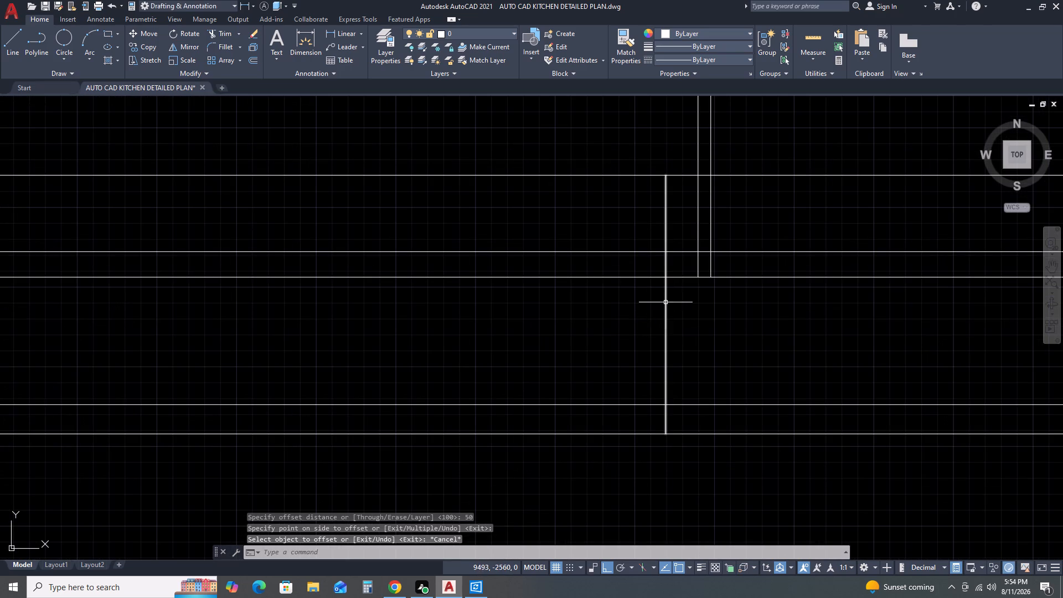
key(c)
key(space)
scroll(695, 282, up, 2)
click(699, 271)
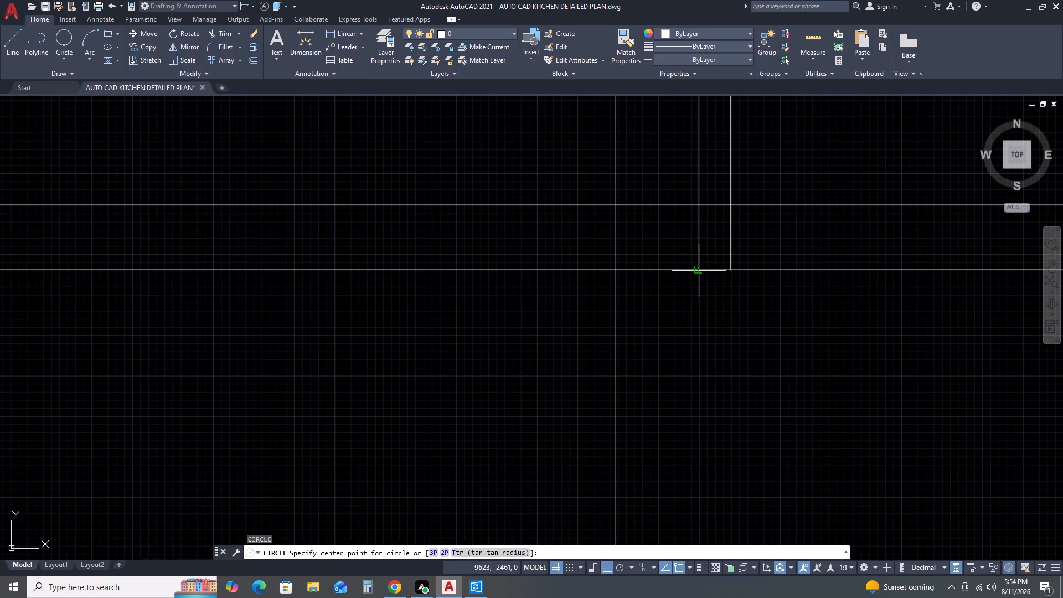
click(709, 268)
key(space)
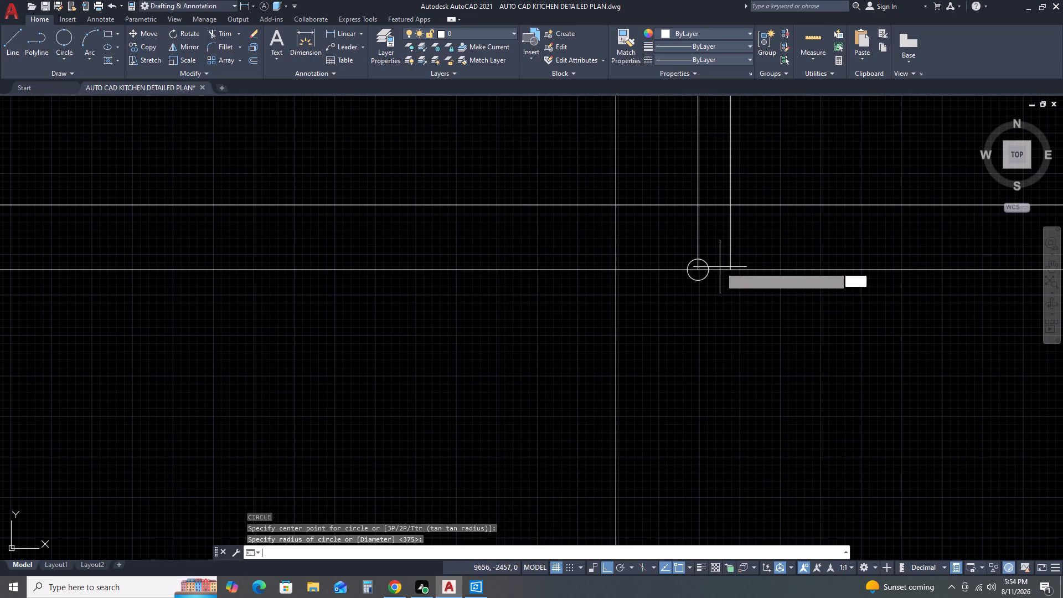
click(730, 271)
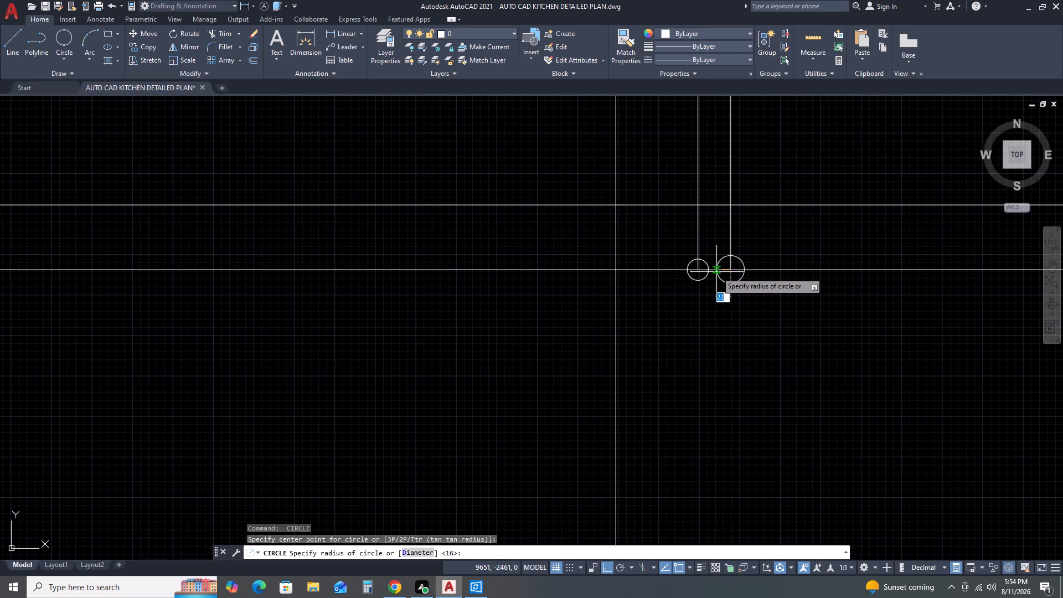
click(719, 271)
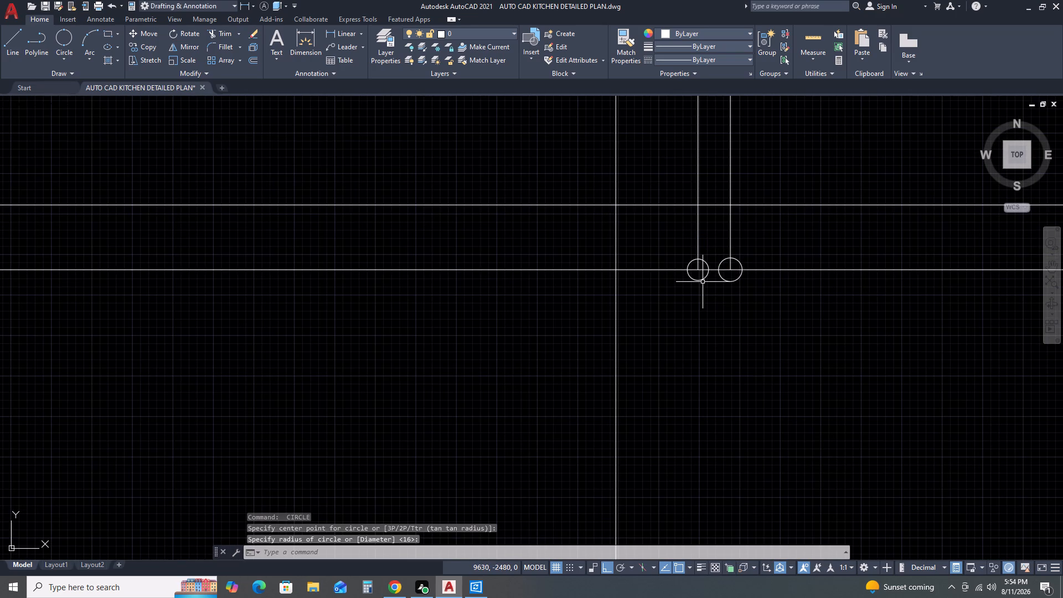
Enlarge the two circles by stretching their outlines, to a radius of about 22 for the left and 23 for the right.
scroll(703, 282, up, 2)
double_click(716, 275)
click(690, 261)
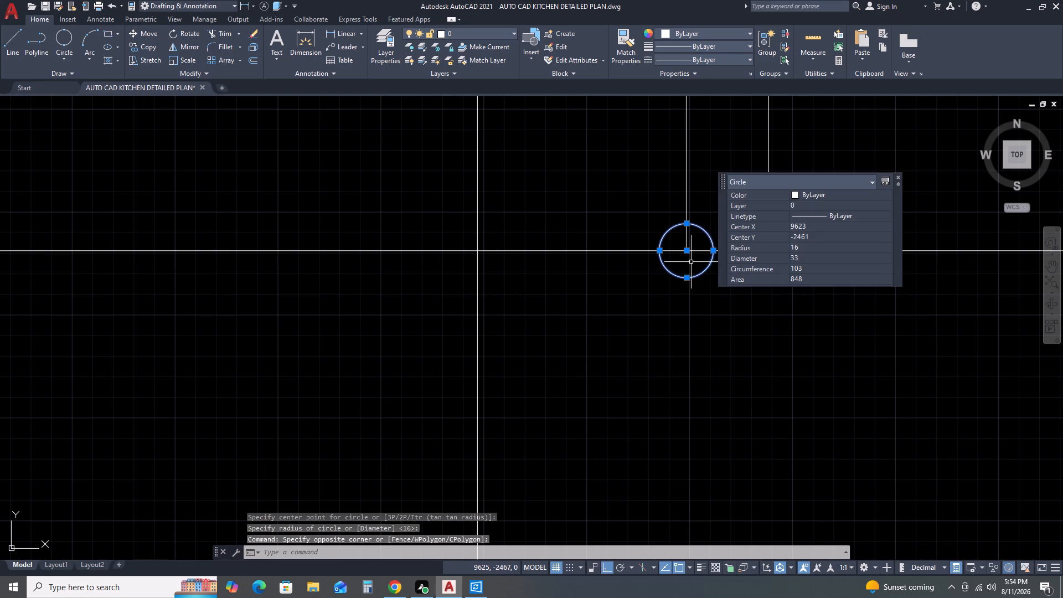
middle_drag(710, 256, 523, 284)
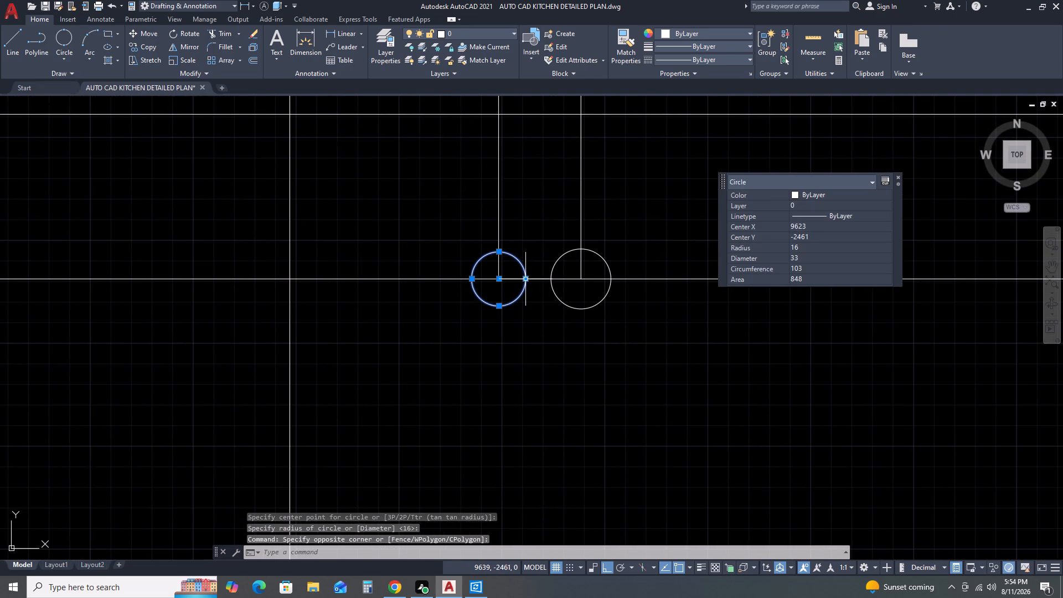
click(525, 278)
click(534, 279)
click(563, 272)
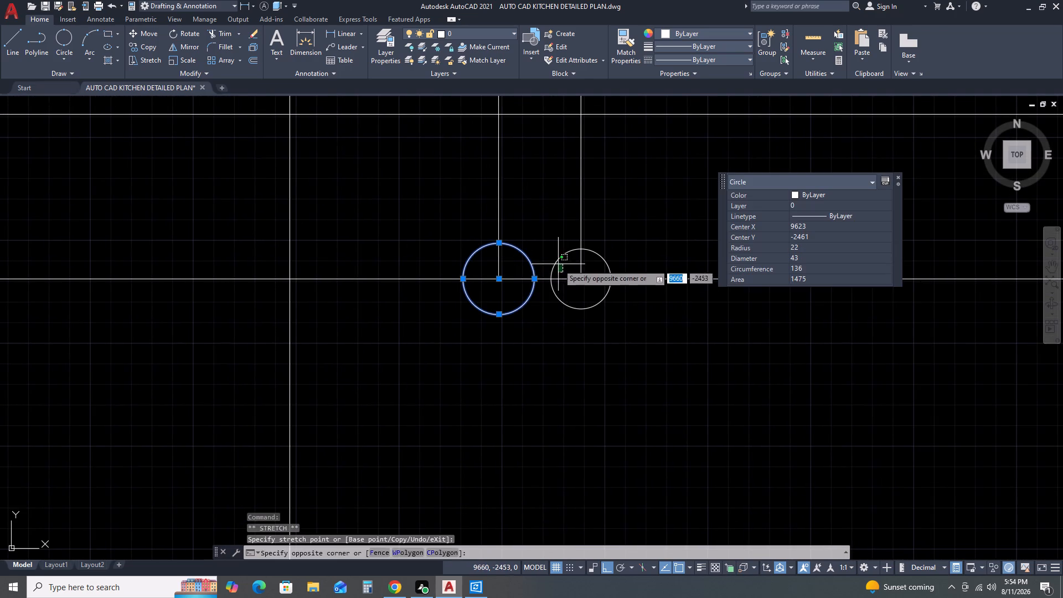
click(558, 262)
click(556, 265)
click(546, 250)
key(Escape)
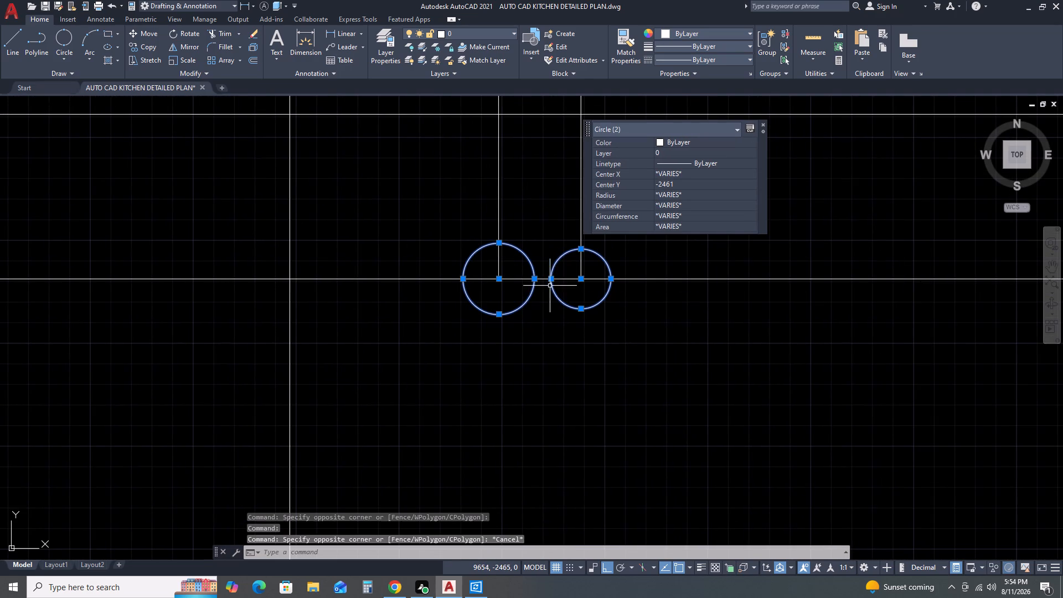
click(552, 278)
click(544, 279)
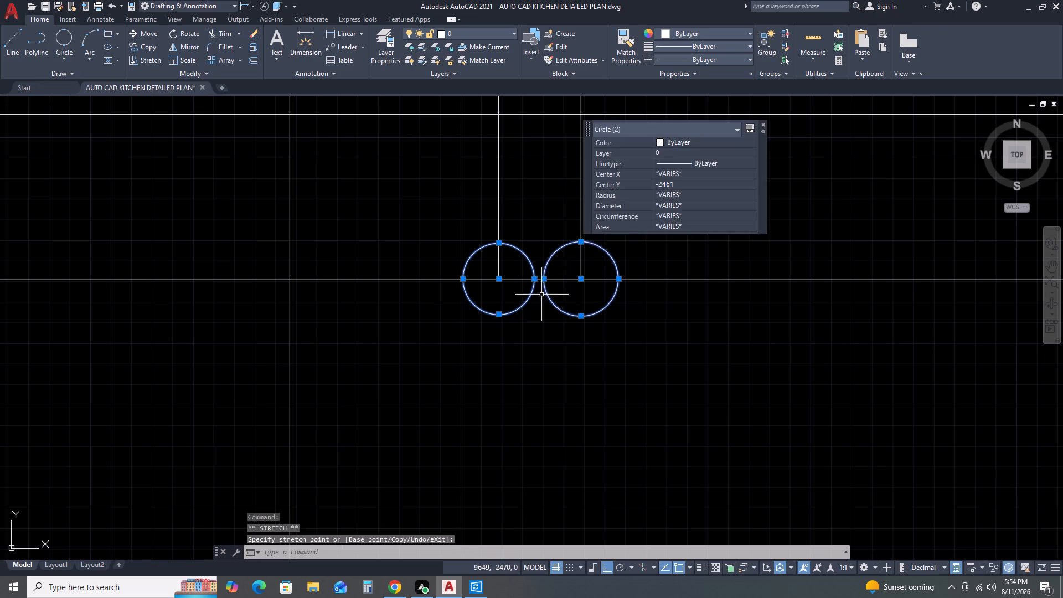
key(Escape)
Trim the horizontal lines crossing the paired vertical lines and the gap between that pair and the single vertical line.
scroll(580, 312, down, 3)
scroll(692, 312, down, 2)
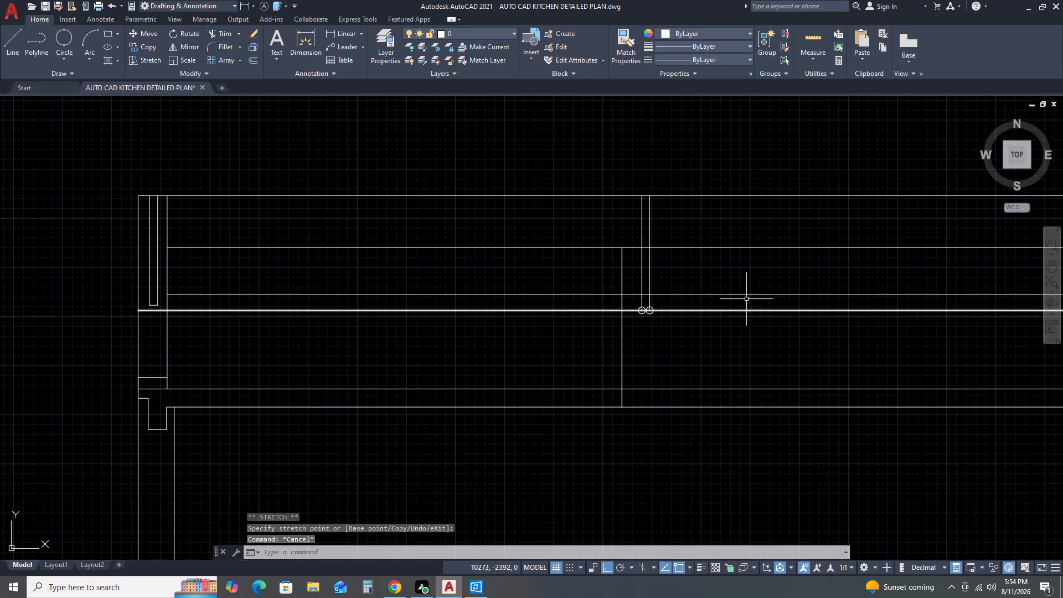
middle_drag(695, 290, 687, 289)
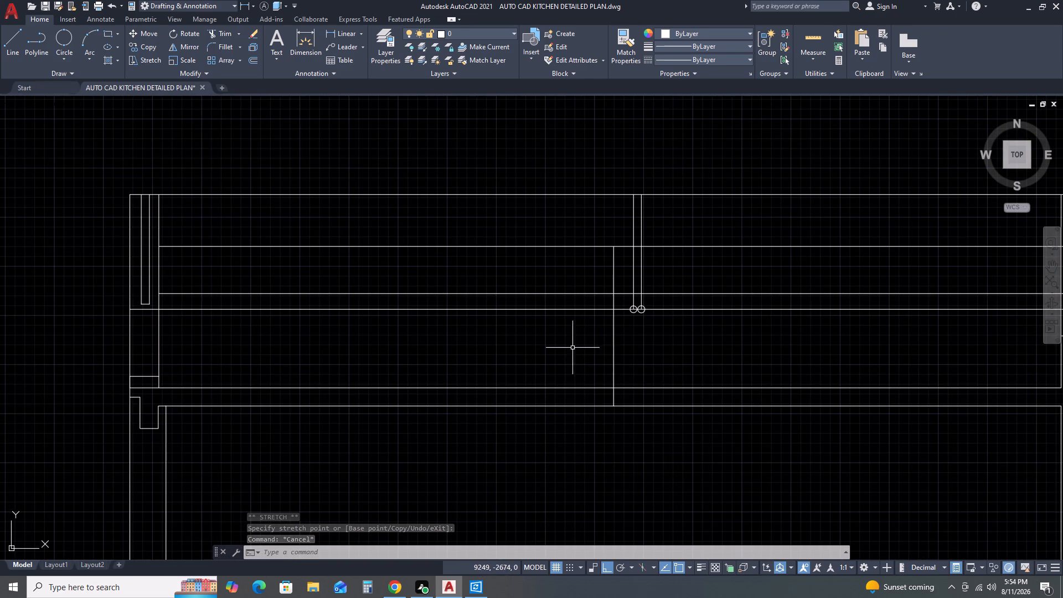
text(TR)
key(space)
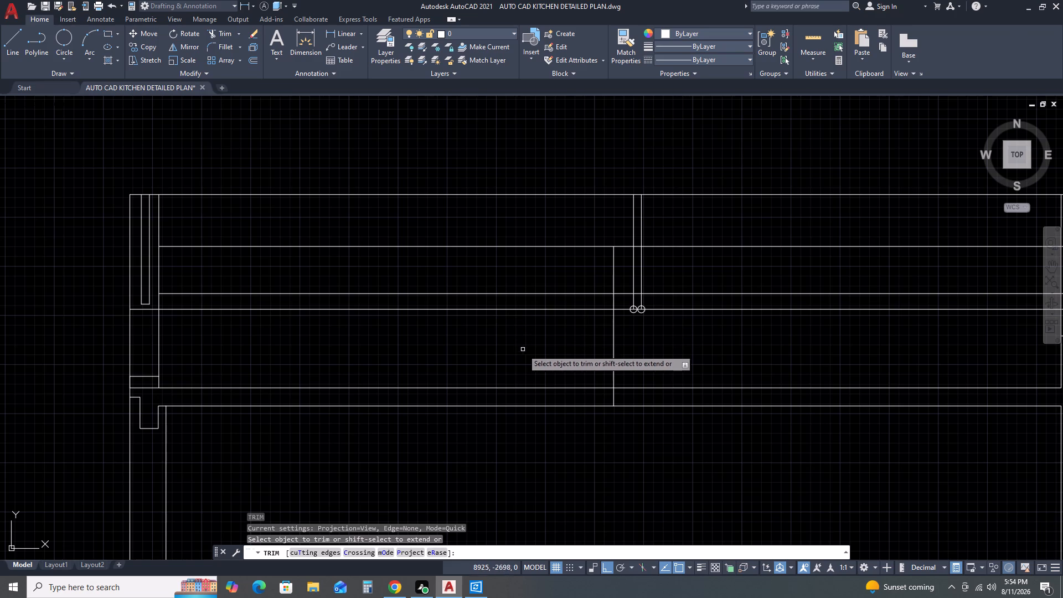
scroll(637, 247, up, 2)
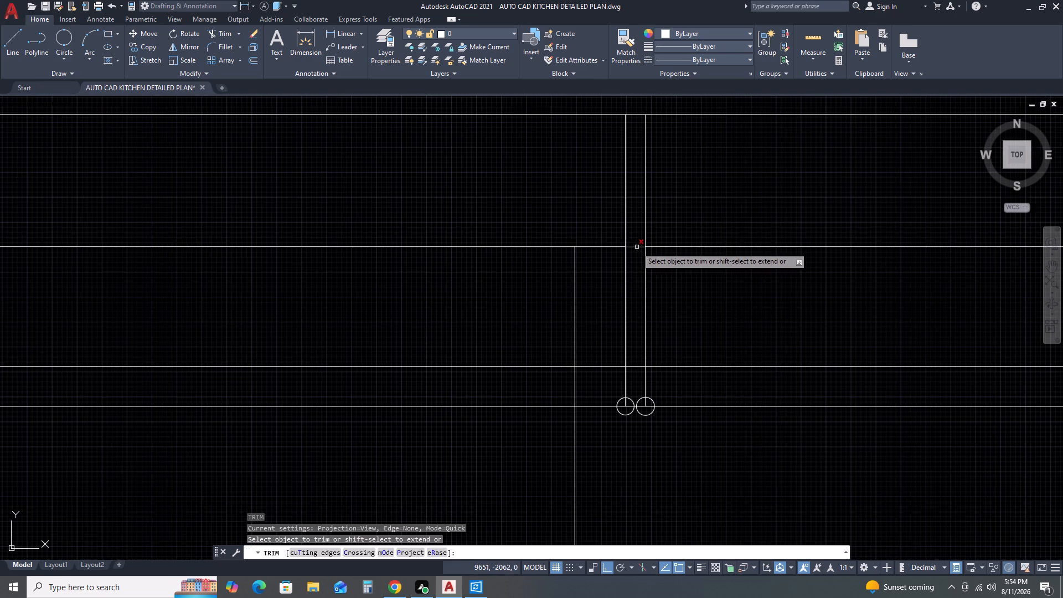
click(637, 233)
click(640, 370)
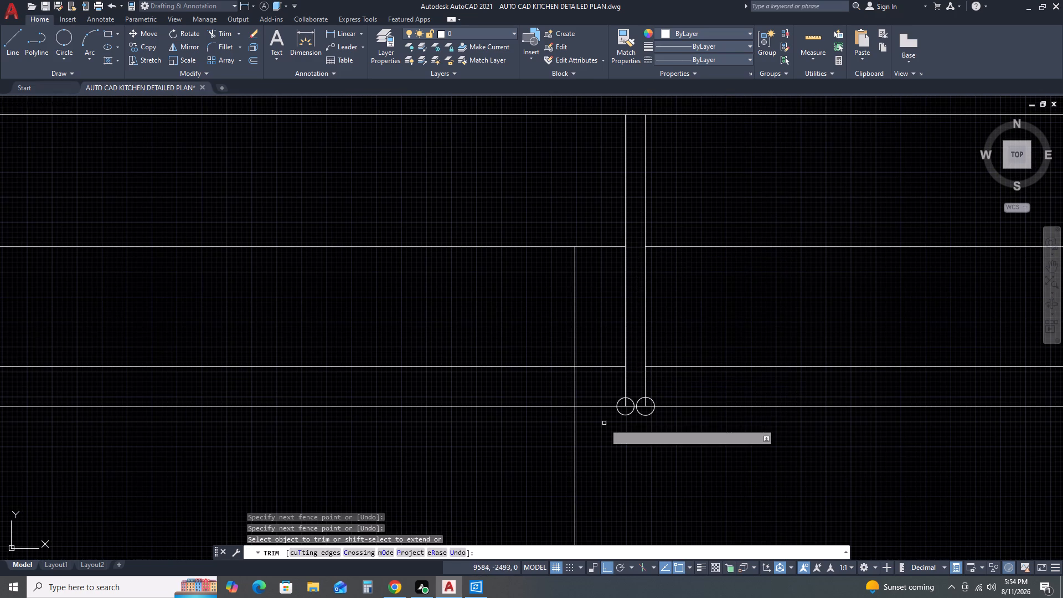
click(604, 420)
drag(606, 314, 606, 306)
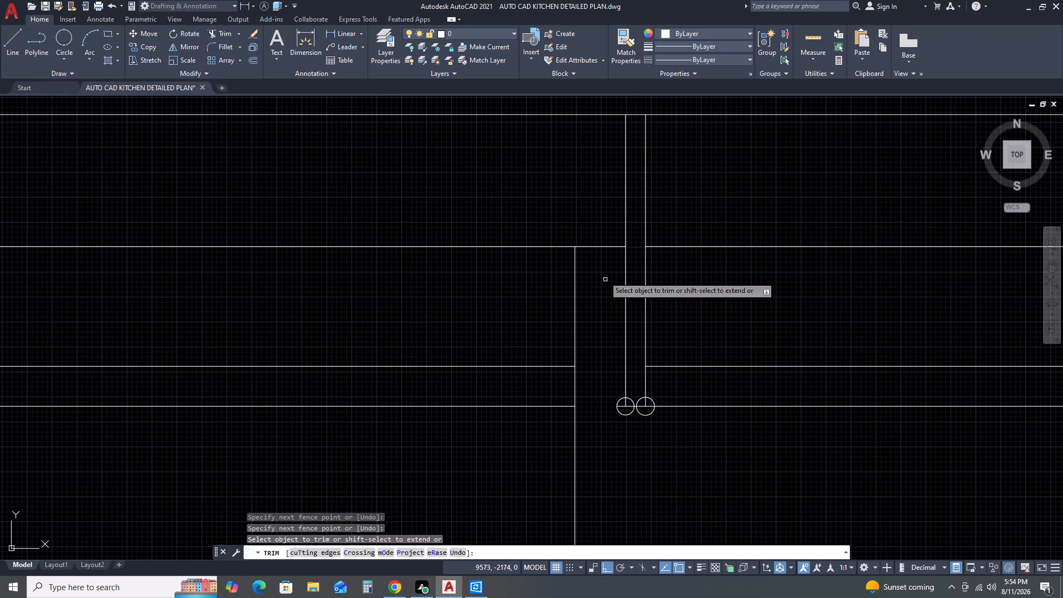
click(607, 228)
double_click(616, 323)
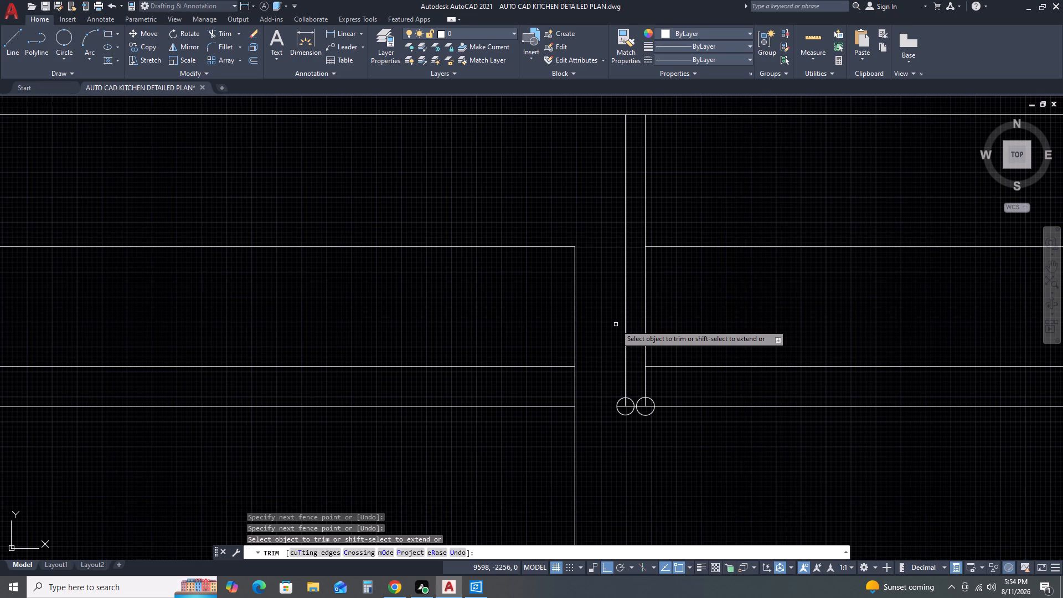
Trim away the vertical and horizontal line pieces inside the two circles and the short piece between them.
scroll(603, 400, down, 2)
scroll(618, 405, up, 3)
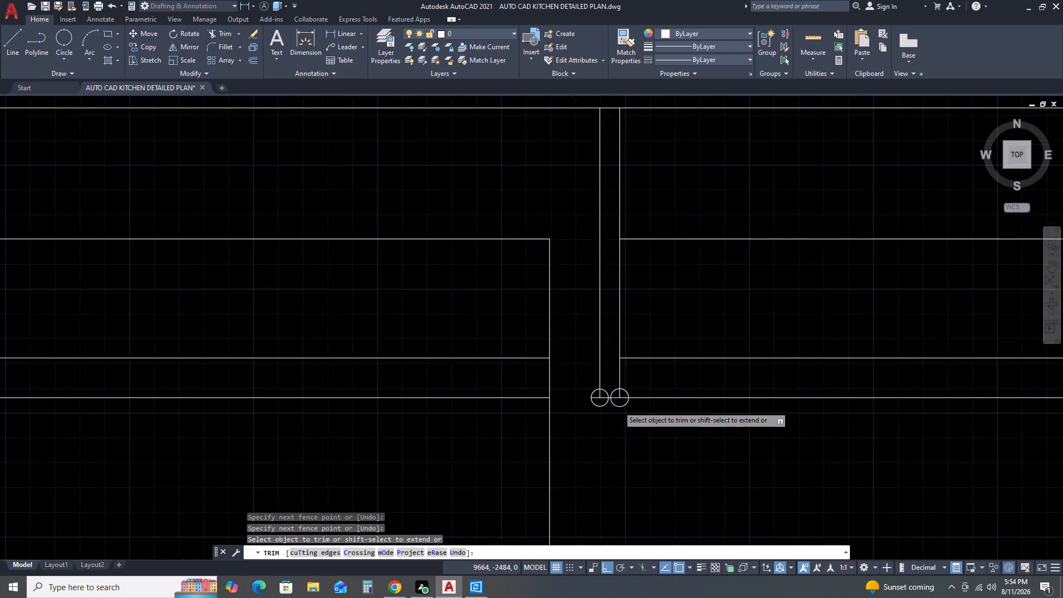
scroll(619, 399, up, 2)
click(631, 378)
click(596, 399)
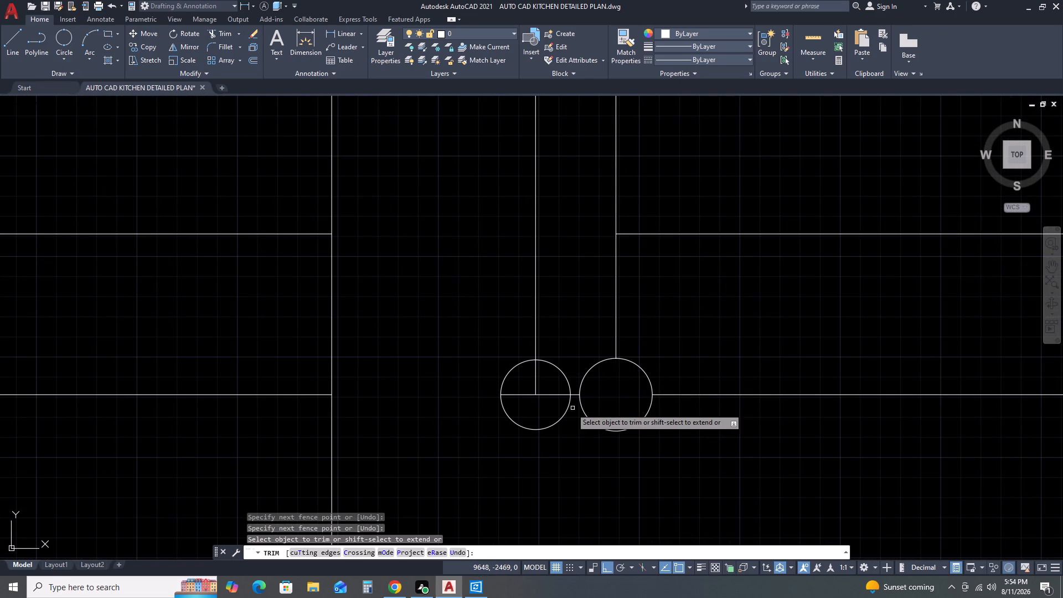
click(559, 404)
click(526, 393)
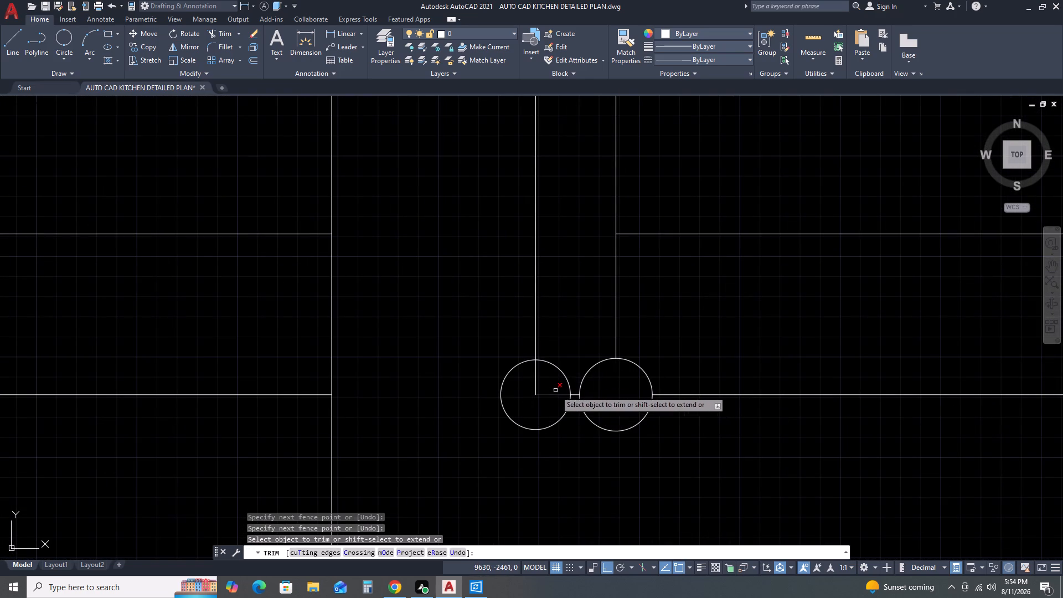
click(558, 389)
click(525, 376)
click(550, 383)
click(539, 411)
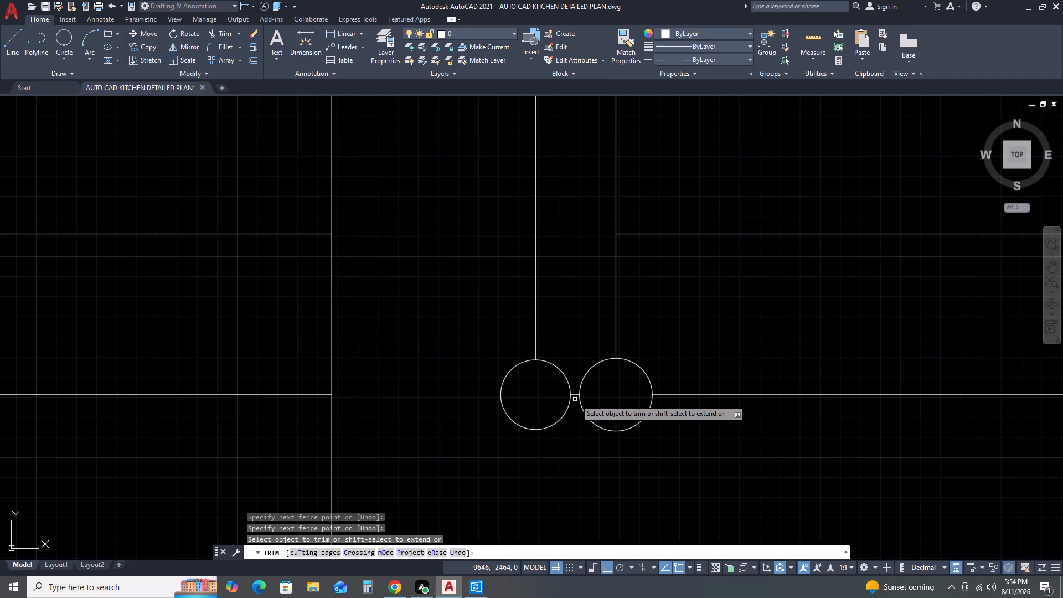
scroll(575, 399, up, 3)
click(575, 399)
click(575, 365)
key(Escape)
Delete the left circle.
click(554, 290)
click(505, 357)
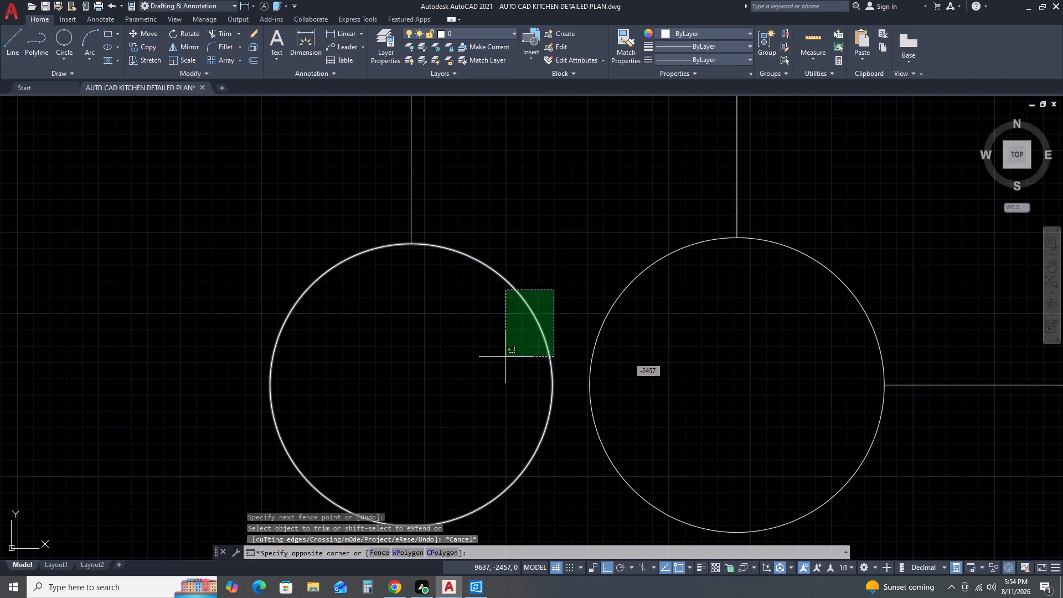
key(Delete)
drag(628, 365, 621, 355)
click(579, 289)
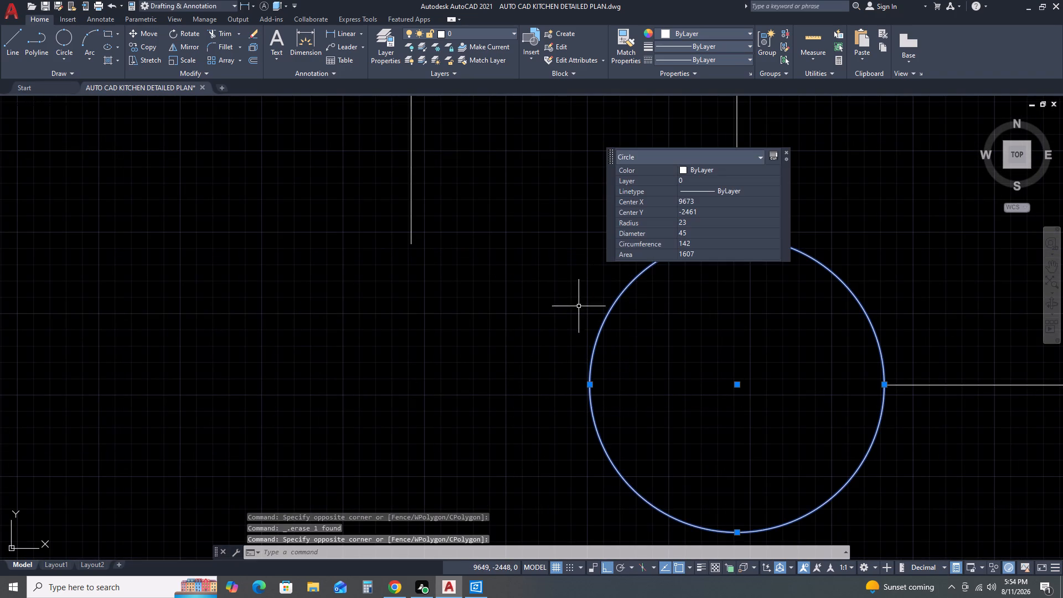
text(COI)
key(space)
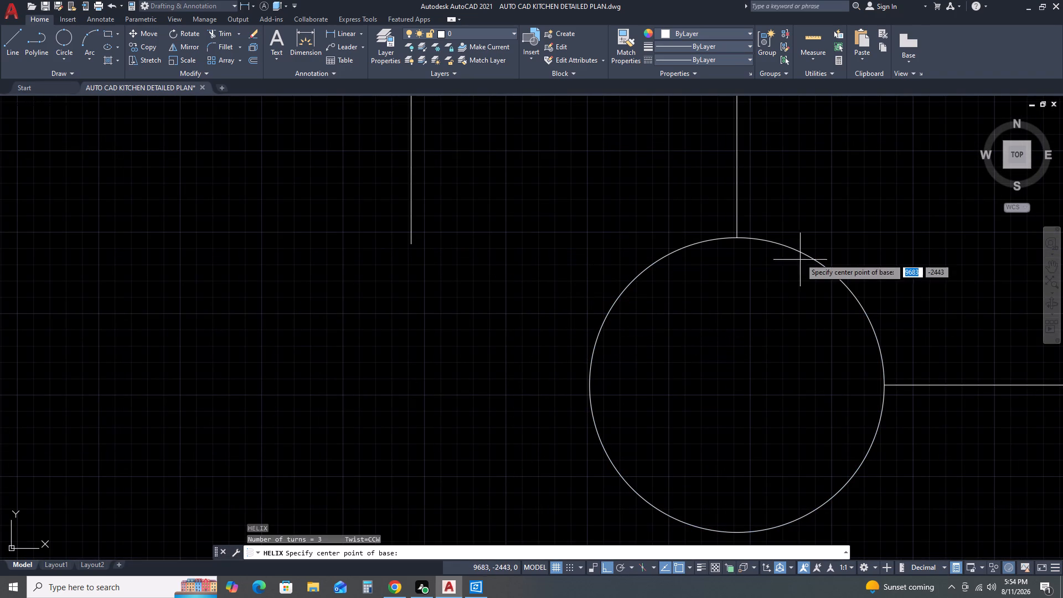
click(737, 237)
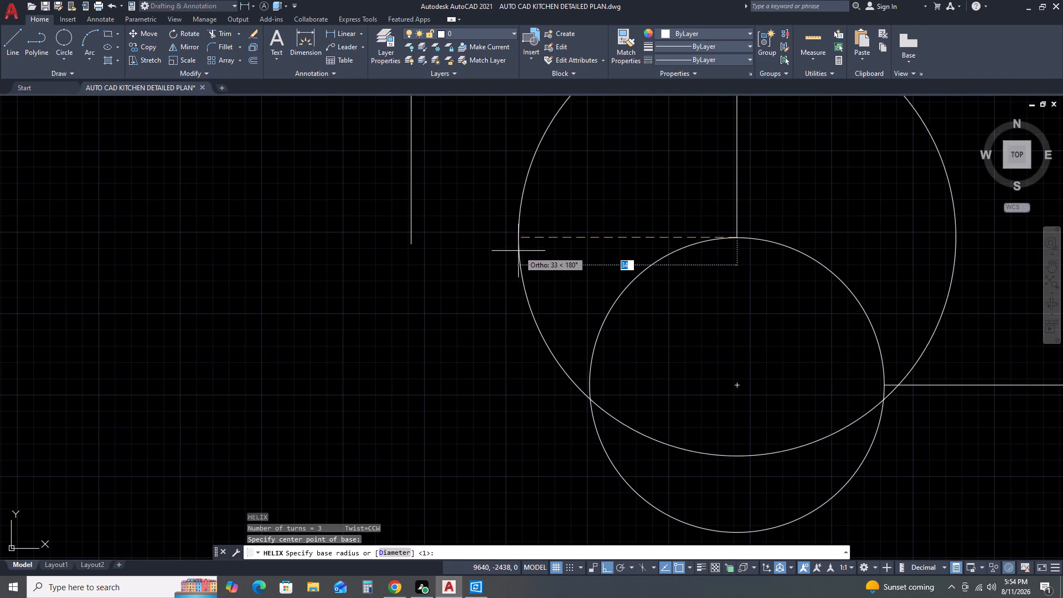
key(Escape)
Copy the right circle from its top point to the lower end of the left vertical line.
drag(822, 240, 818, 245)
click(794, 276)
text(CO)
key(space)
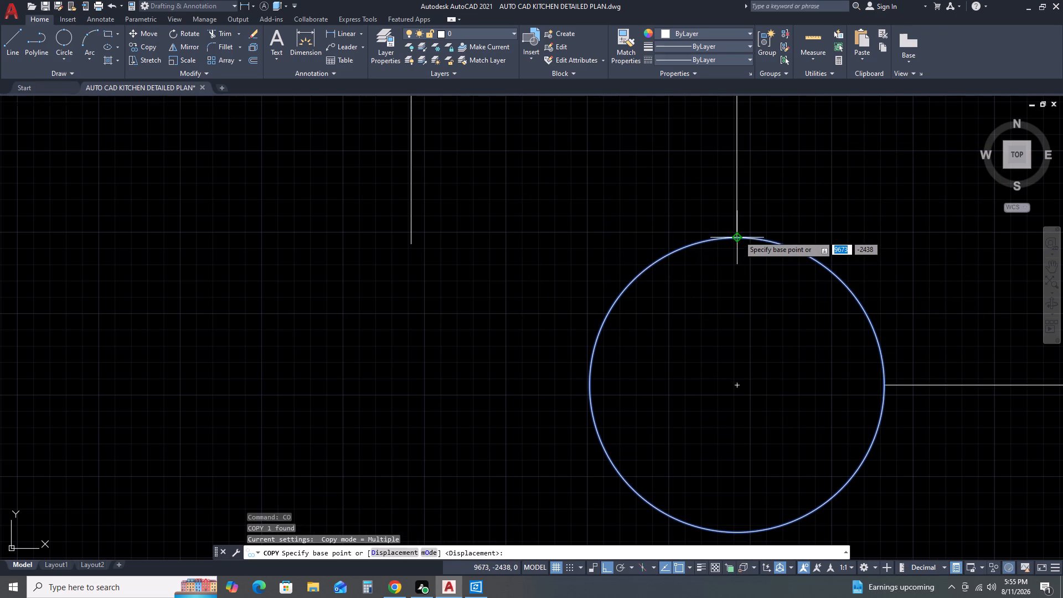
scroll(739, 235, up, 2)
click(733, 239)
scroll(543, 276, down, 4)
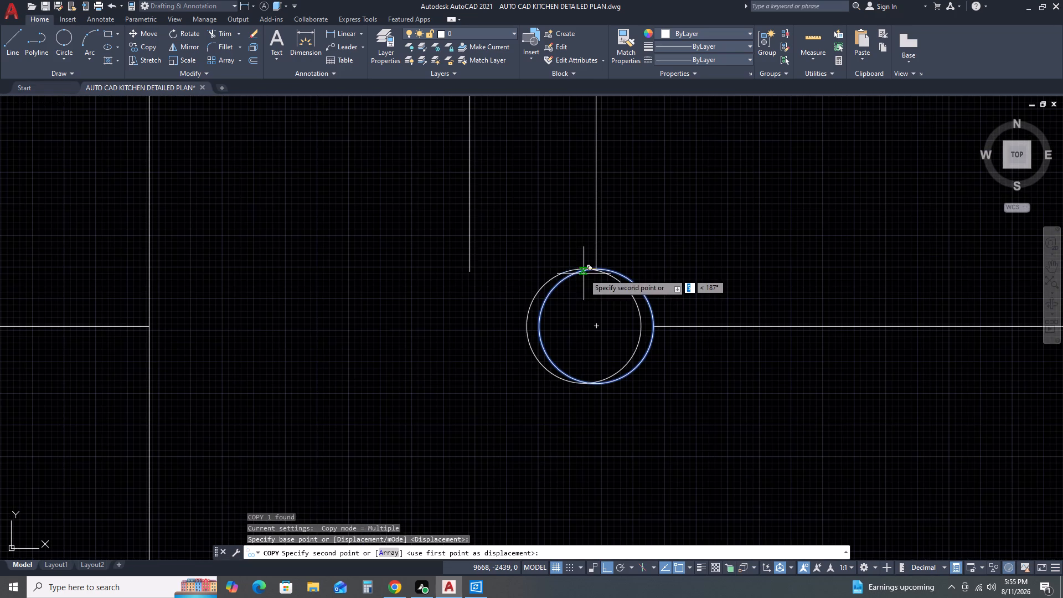
scroll(453, 275, up, 1)
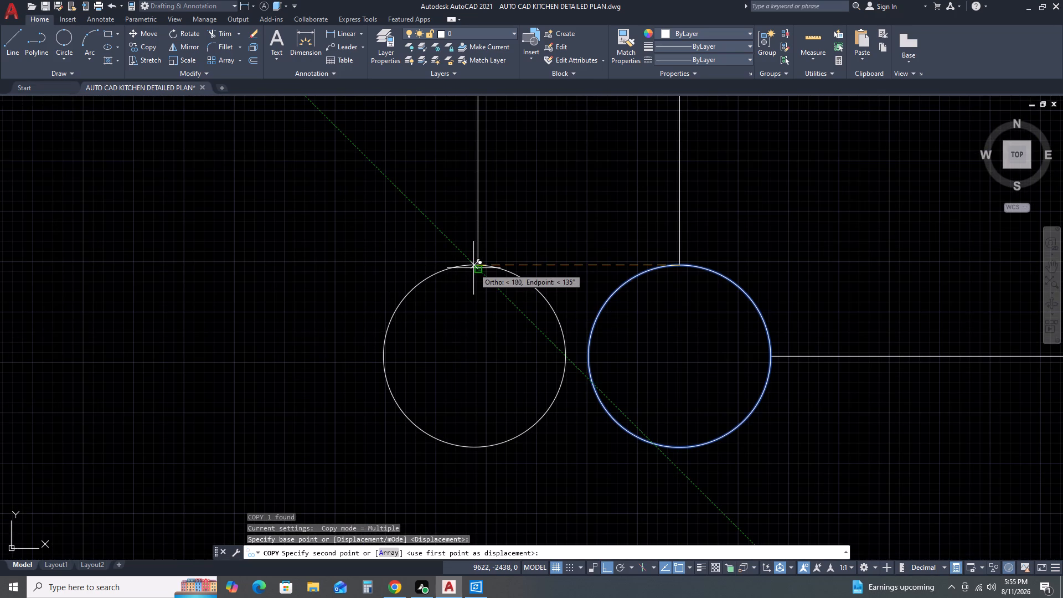
scroll(474, 269, up, 2)
click(479, 266)
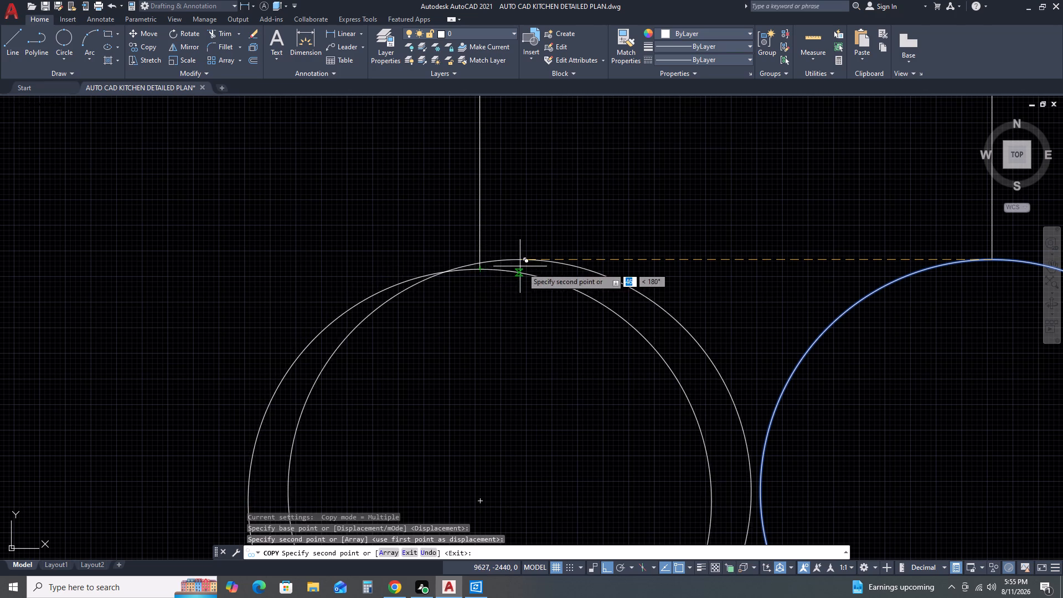
key(Escape)
scroll(546, 279, down, 2)
scroll(607, 323, down, 1)
scroll(706, 359, down, 2)
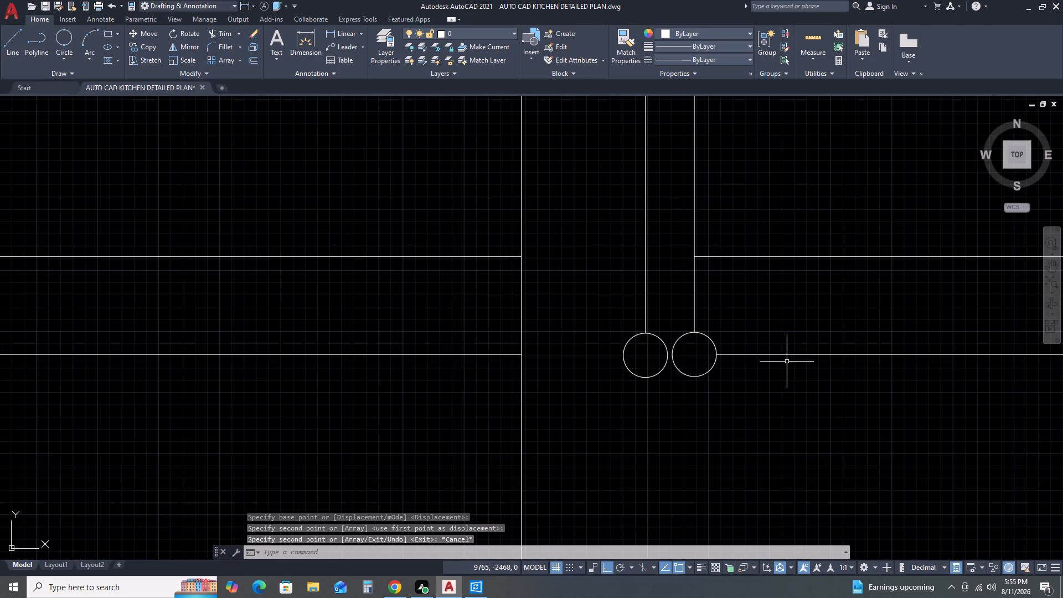
Examine the paired vertical lines with circles and the rest of the building section below the KITCHEN PLAN and SECTION titles.
scroll(728, 314, down, 1)
middle_drag(825, 327, 690, 318)
scroll(678, 317, down, 2)
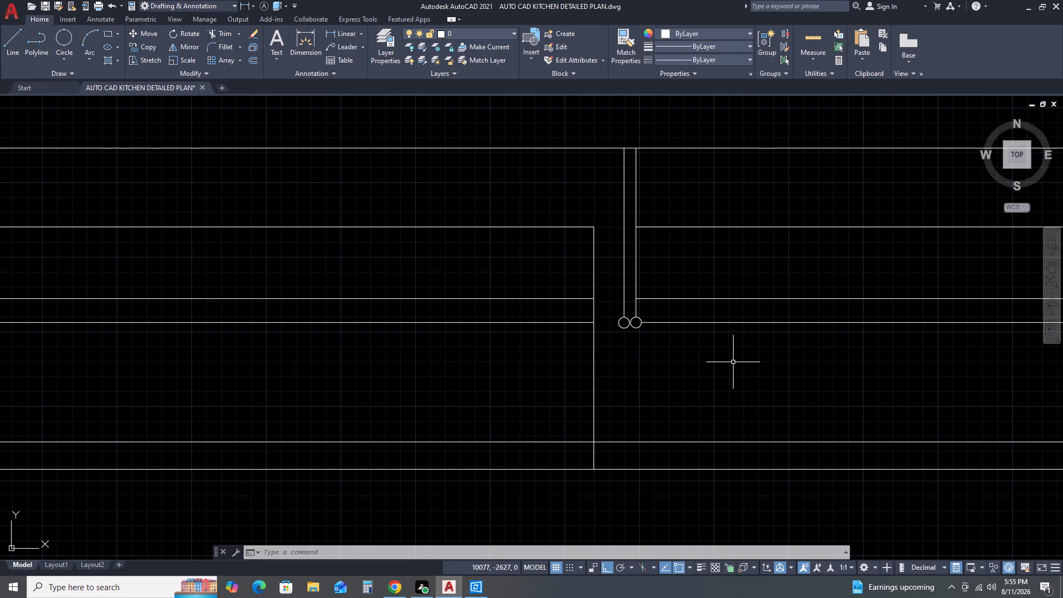
scroll(627, 317, up, 4)
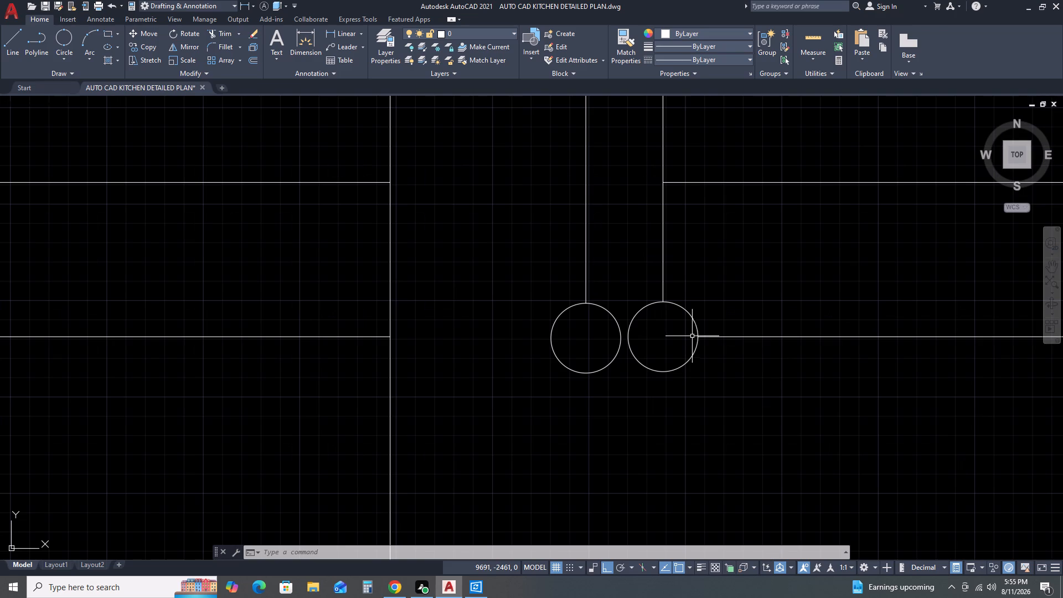
scroll(651, 362, down, 5)
scroll(701, 370, down, 1)
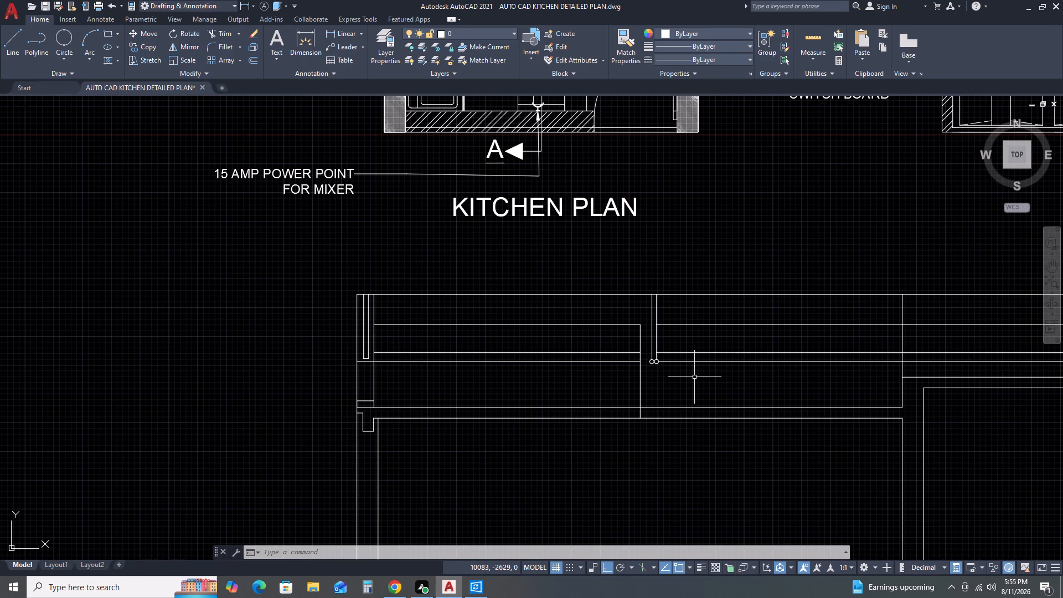
scroll(670, 368, up, 2)
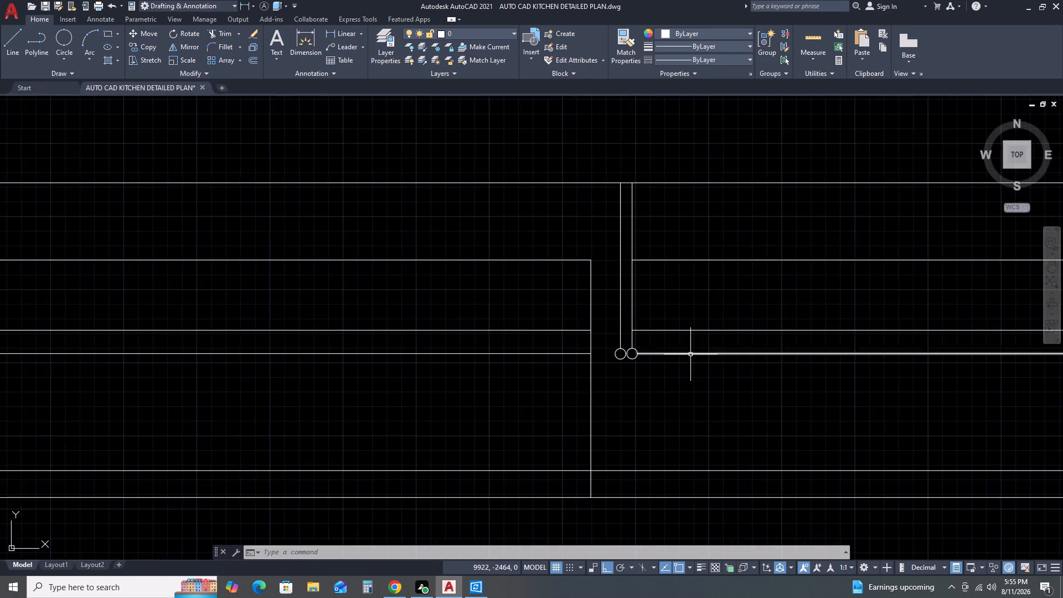
scroll(690, 354, down, 2)
middle_drag(818, 350, 661, 328)
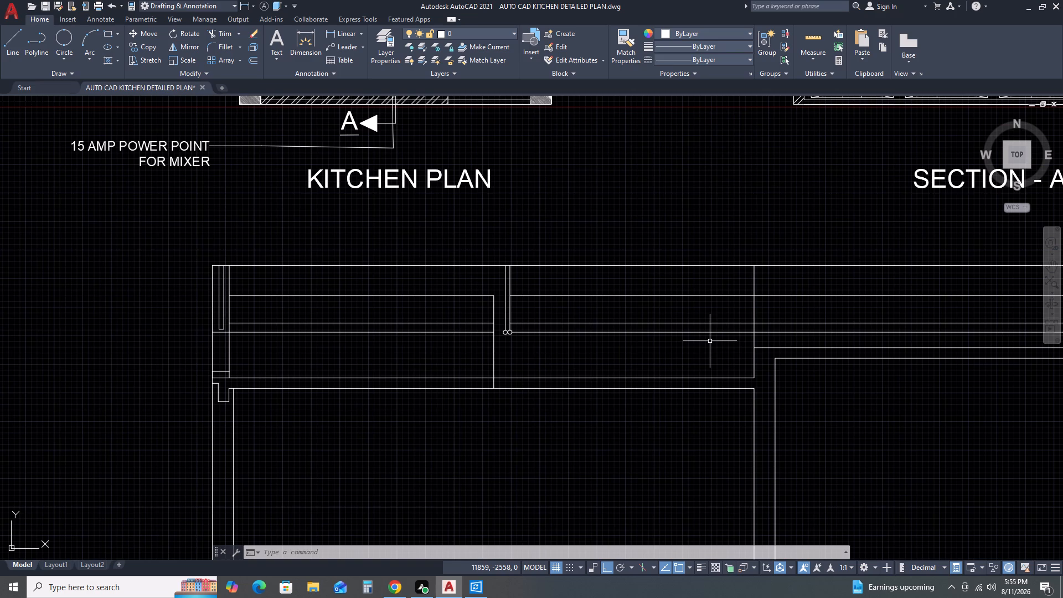
scroll(553, 337, down, 1)
middle_drag(540, 345, 637, 291)
middle_click(638, 290)
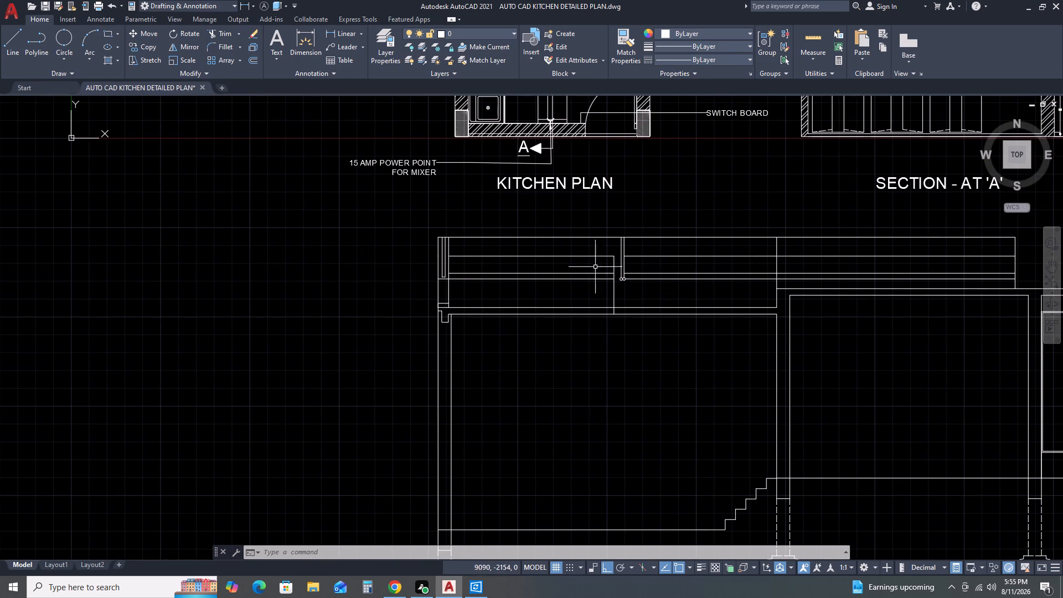
scroll(682, 279, down, 2)
middle_drag(861, 281, 721, 278)
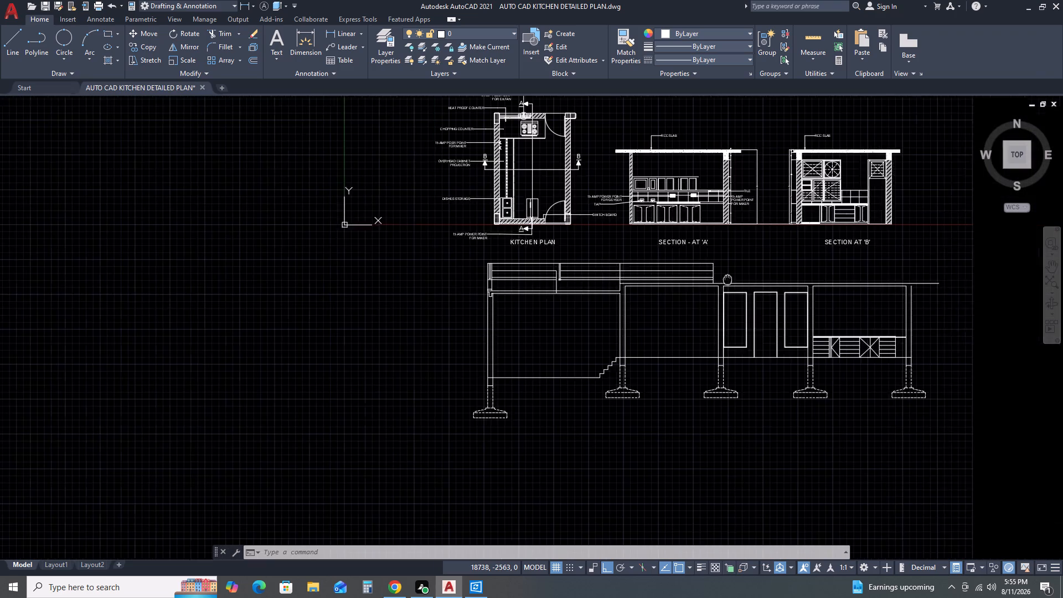
Delete the two vertical line pieces crossing the parapet's horizontal lines above the wall at the top of the stairs.
scroll(567, 266, up, 2)
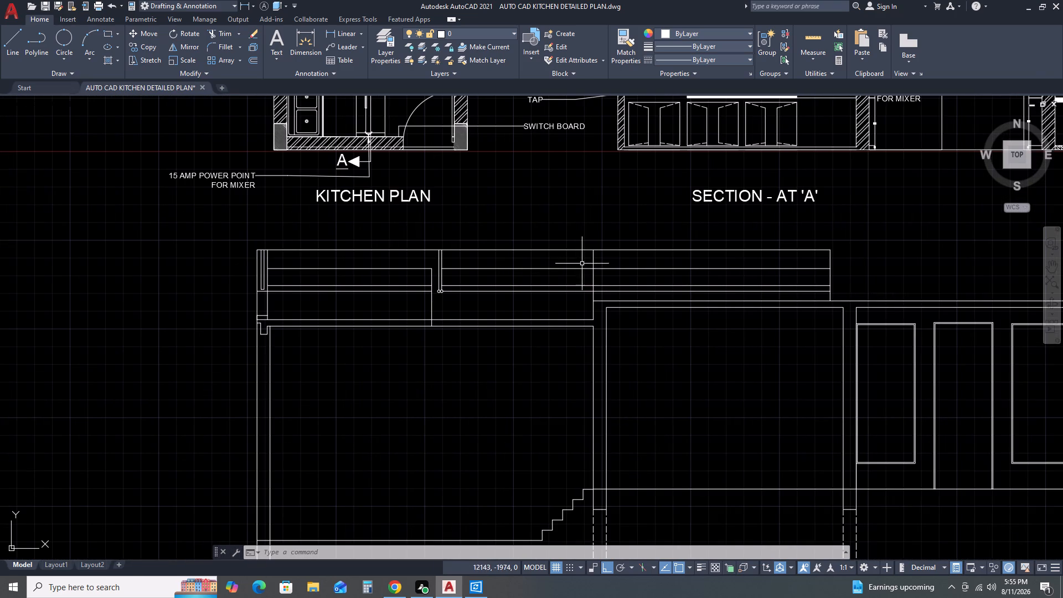
click(594, 259)
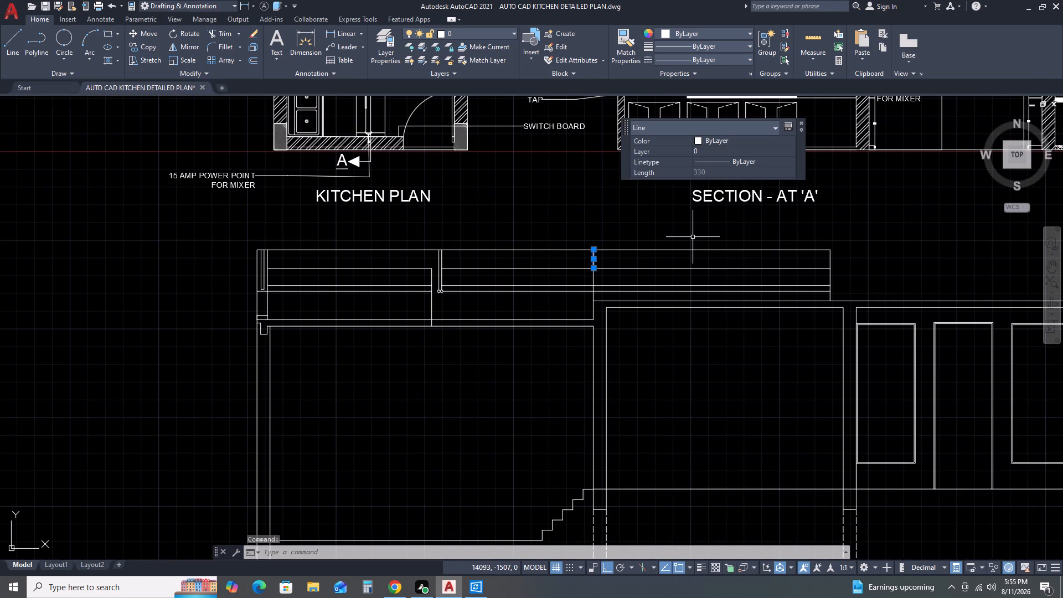
key(Delete)
scroll(589, 280, up, 1)
click(607, 272)
click(585, 277)
key(Delete)
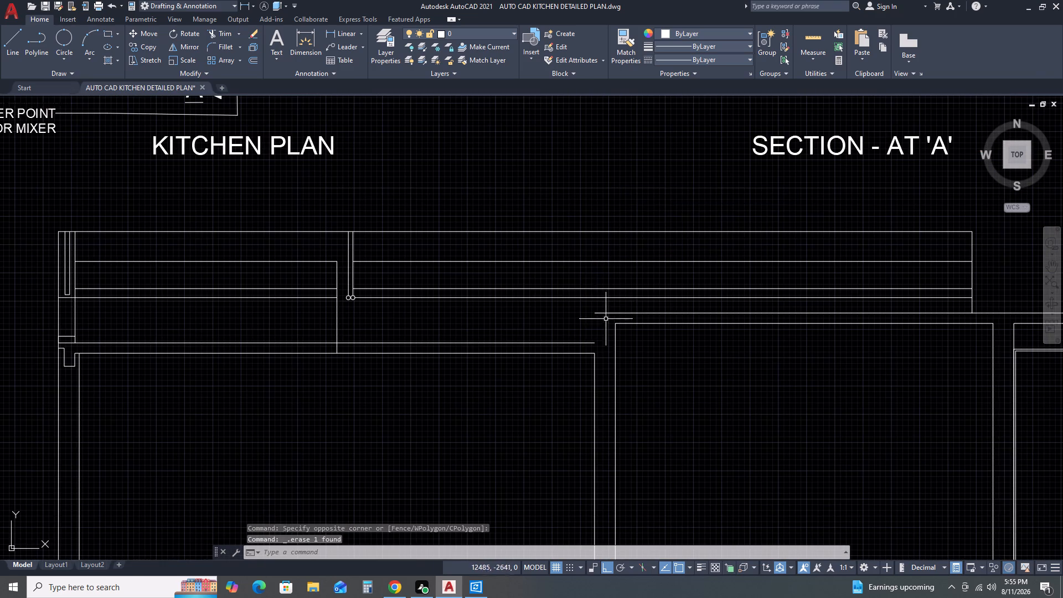
Draw a 330 vertical line from the upper slab's left end down to the end of the lower slab's top line.
text(L)
key(space)
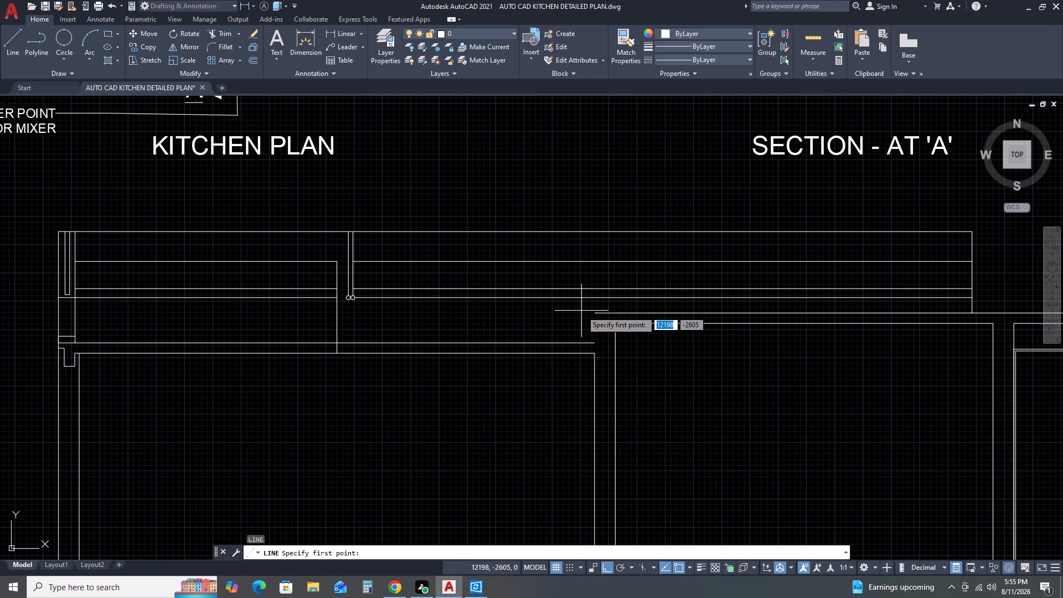
click(594, 313)
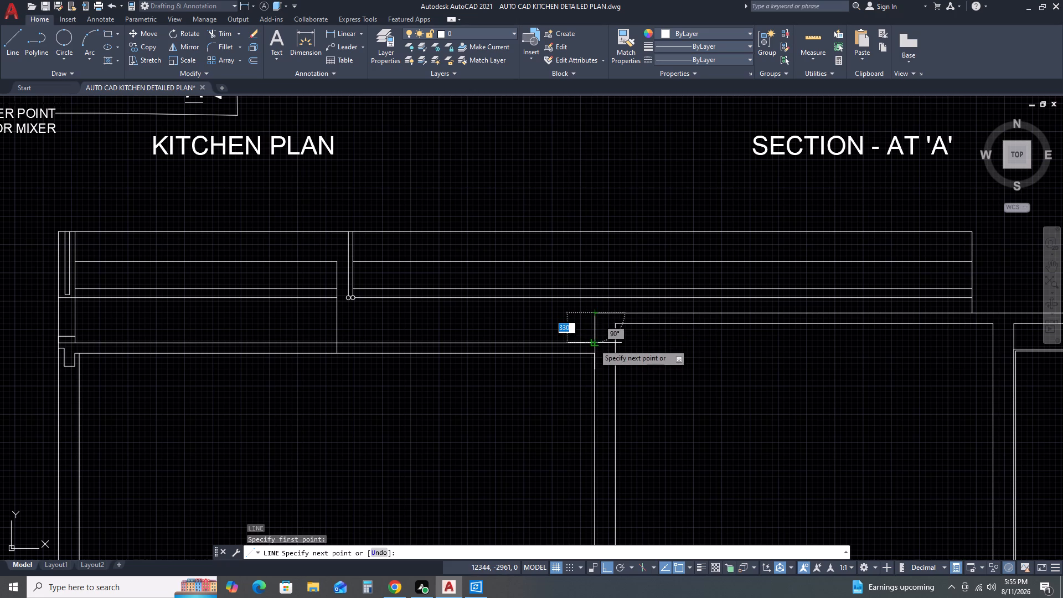
click(594, 344)
key(Escape)
Draw a line from the parapet's top right corner about 4468 horizontally, then 1015 down to the wall top beside the cabinets.
scroll(607, 286, down, 2)
middle_drag(700, 327, 616, 297)
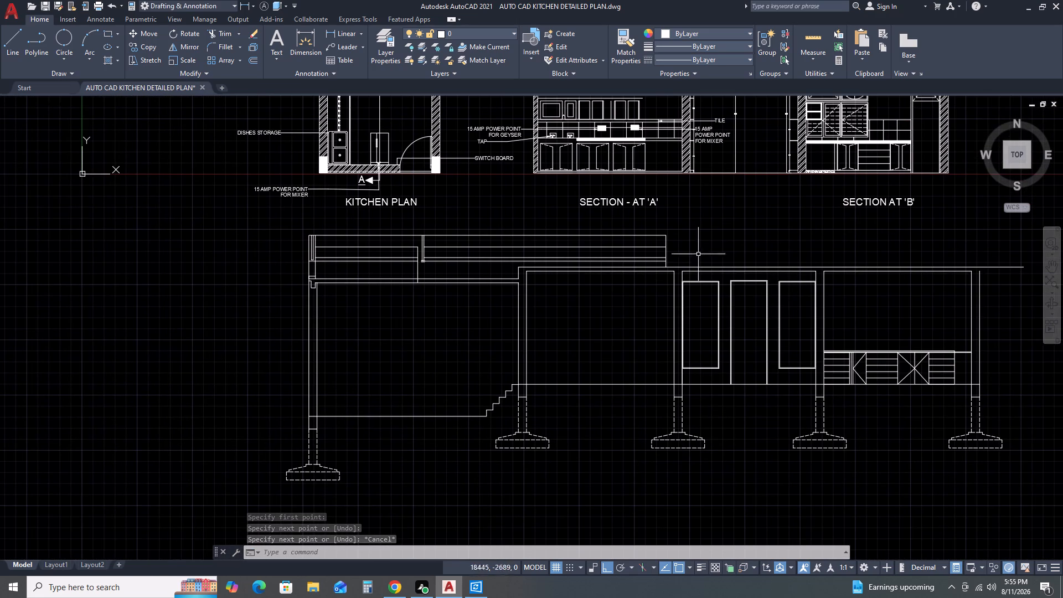
text(L)
key(space)
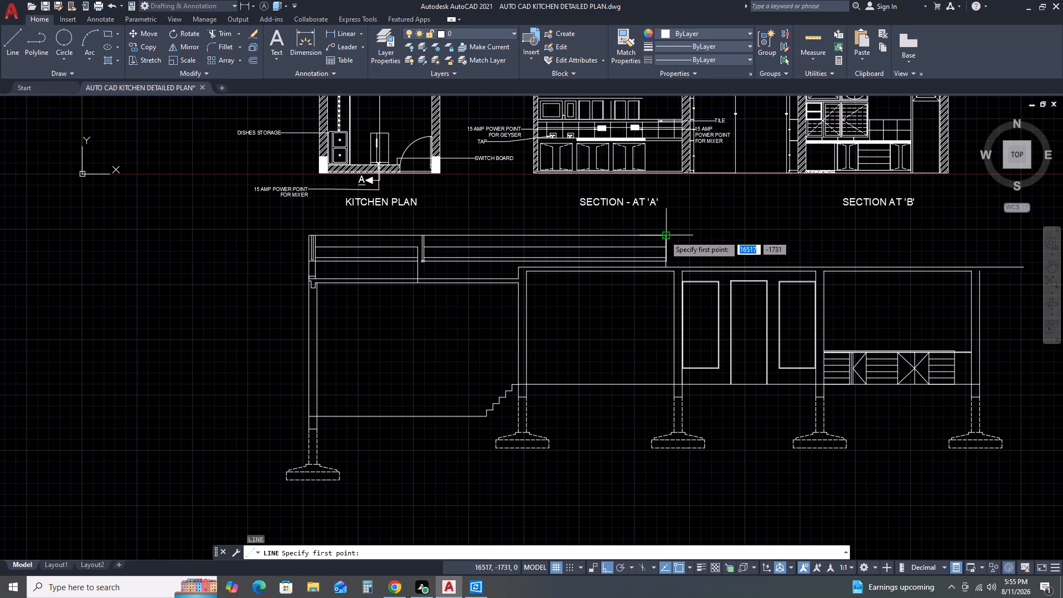
click(664, 235)
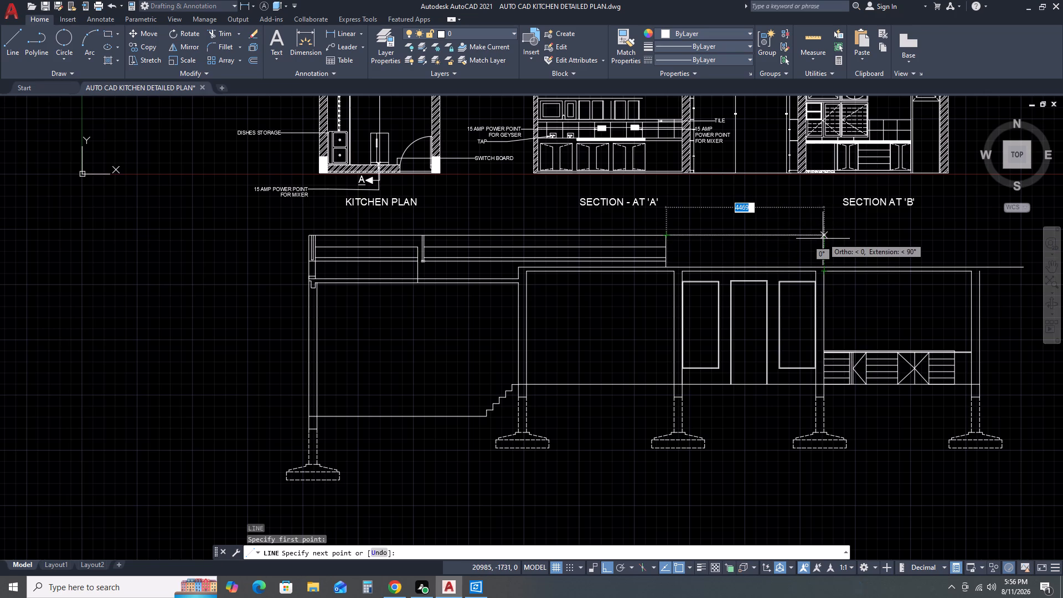
click(824, 236)
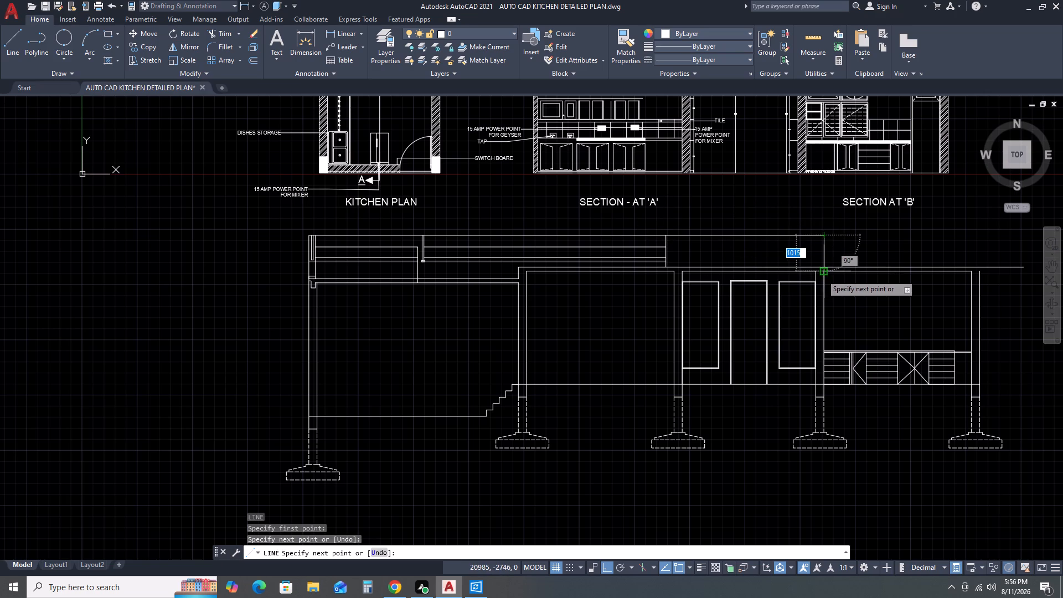
click(822, 275)
key(Escape)
Continue the parapet top line about 4174 to above the rightmost wall's inner face, then down to the slab's top line.
key(space)
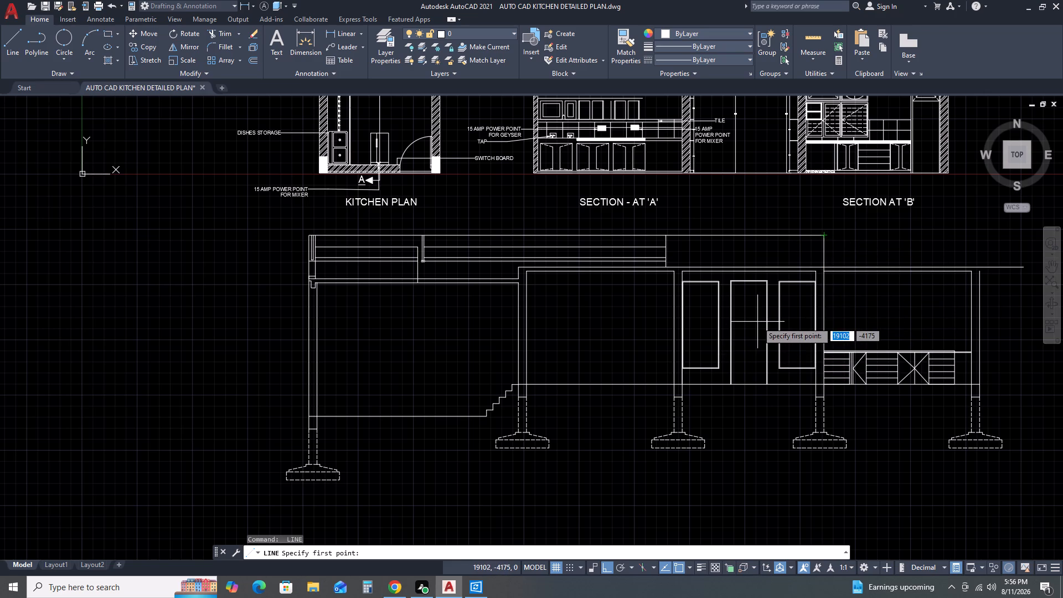
click(827, 236)
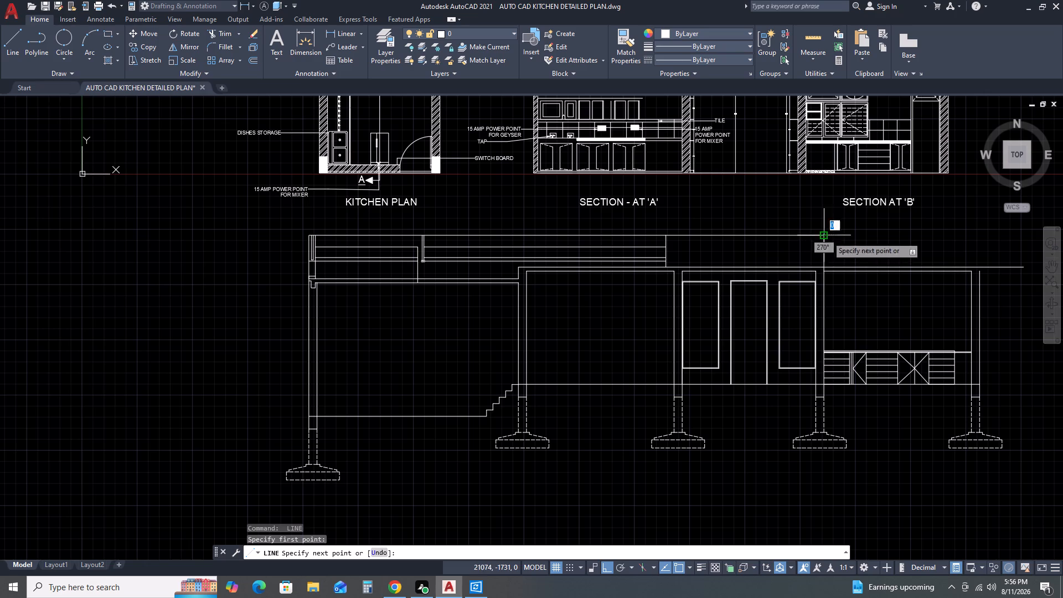
middle_drag(958, 238, 852, 238)
middle_drag(838, 240, 816, 246)
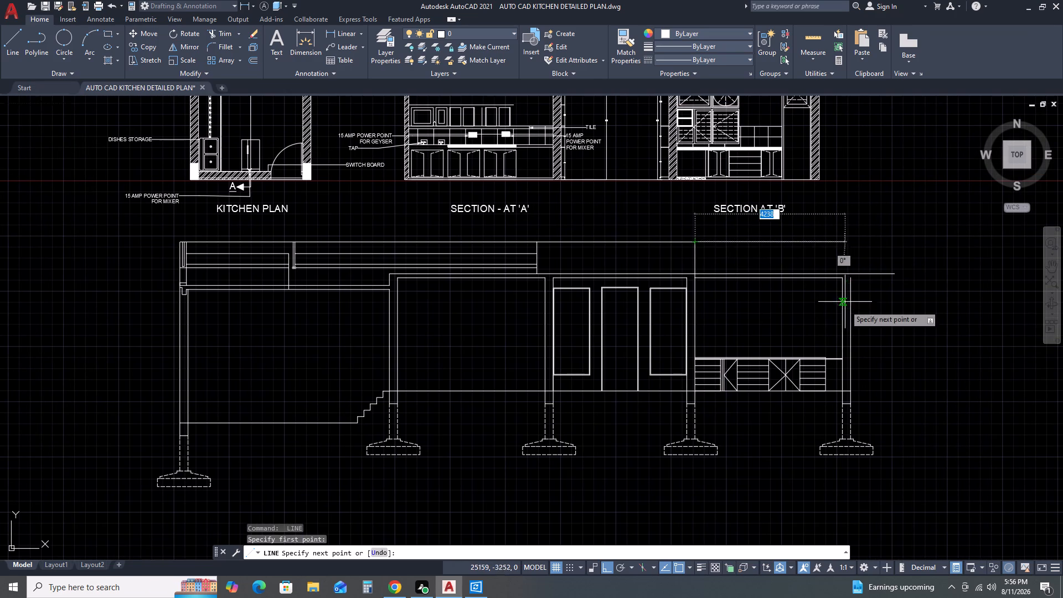
click(844, 240)
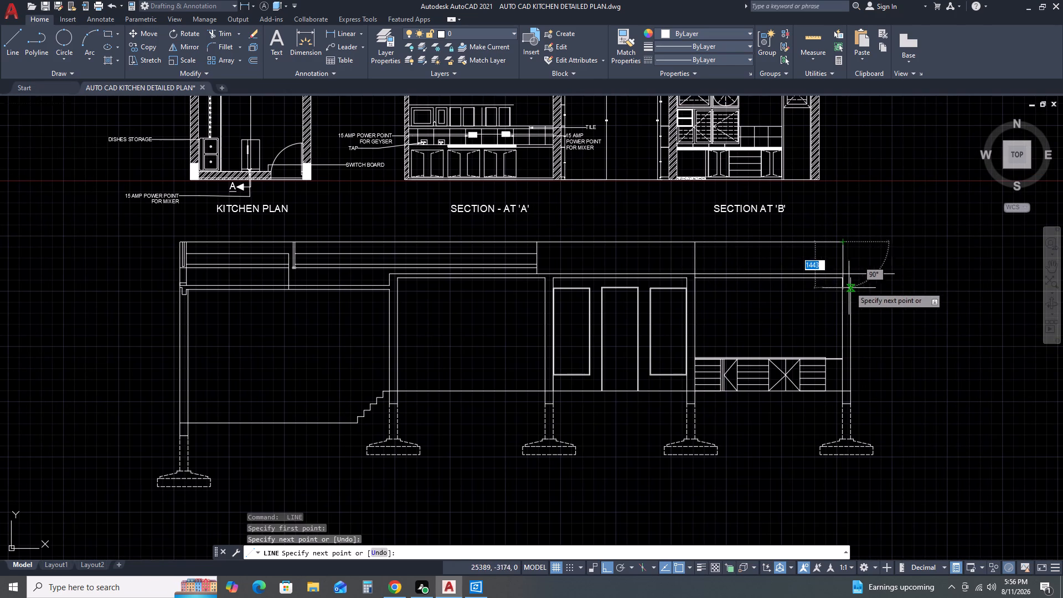
scroll(850, 276, up, 2)
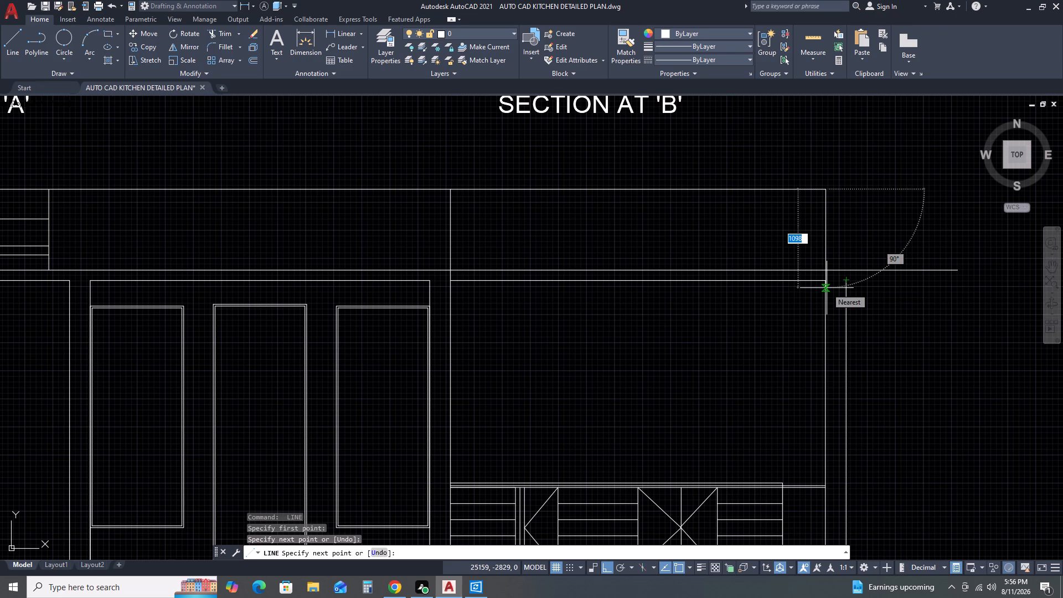
scroll(826, 272, up, 2)
click(823, 266)
key(Escape)
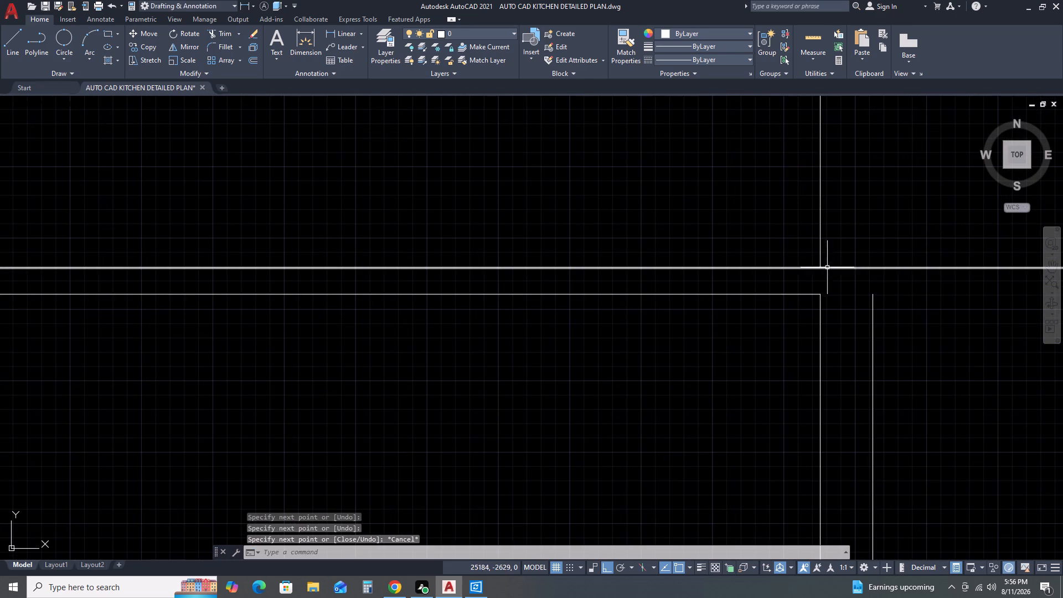
Offset the two new vertical parapet lines by 230, the rightmost one outward and the middle one to its left.
click(834, 219)
click(793, 220)
text(O)
key(space)
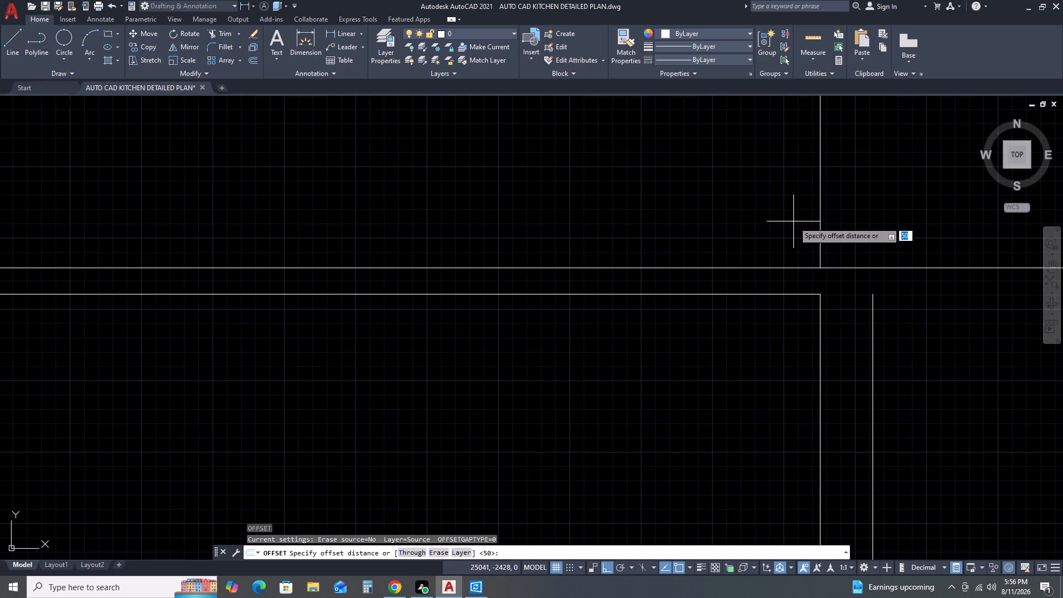
text(230)
key(space)
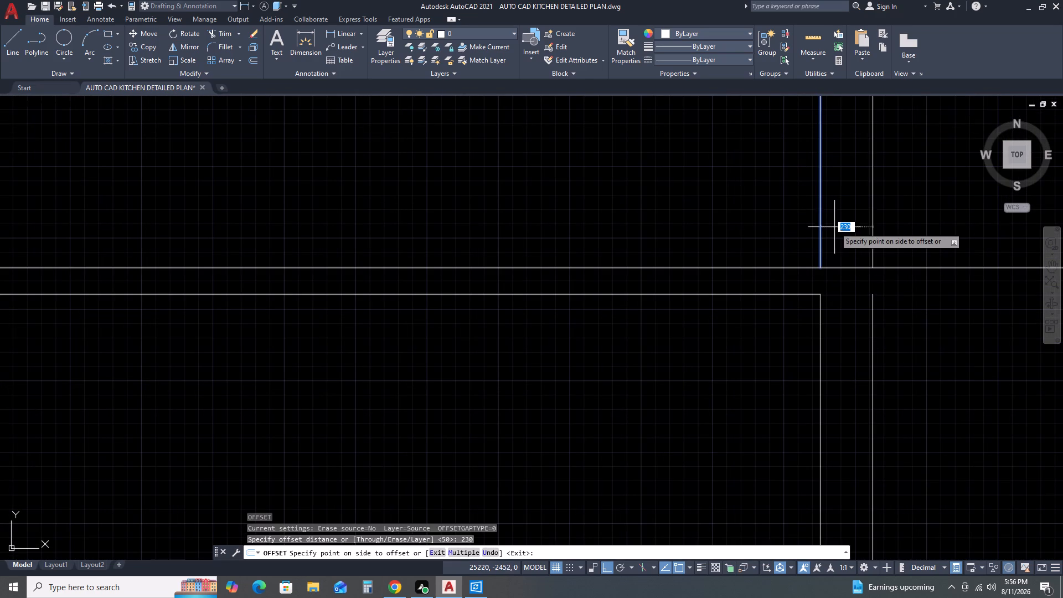
click(870, 220)
scroll(878, 234, down, 3)
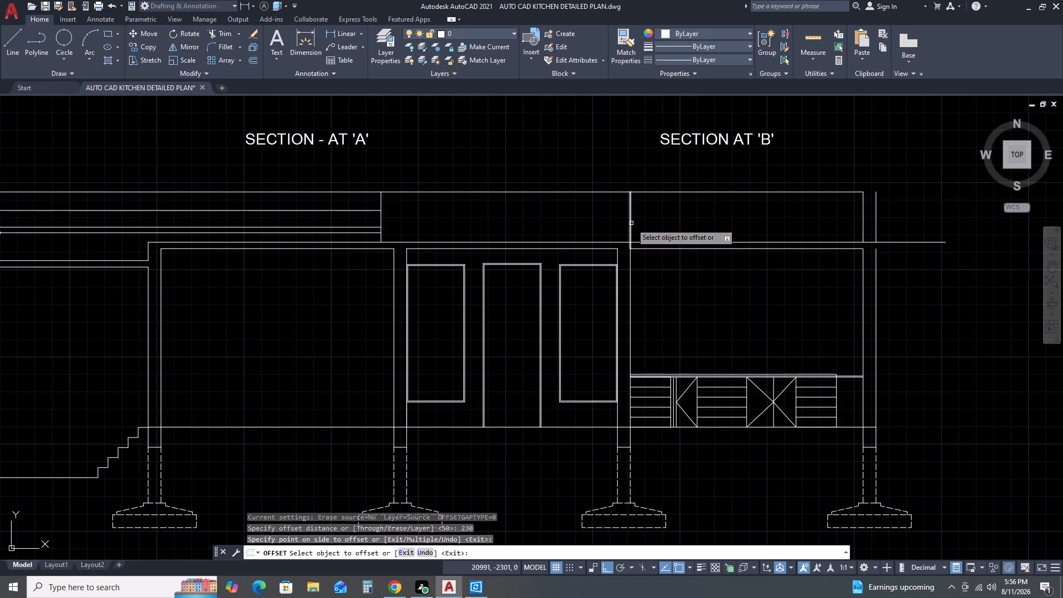
click(631, 223)
click(616, 224)
key(Escape)
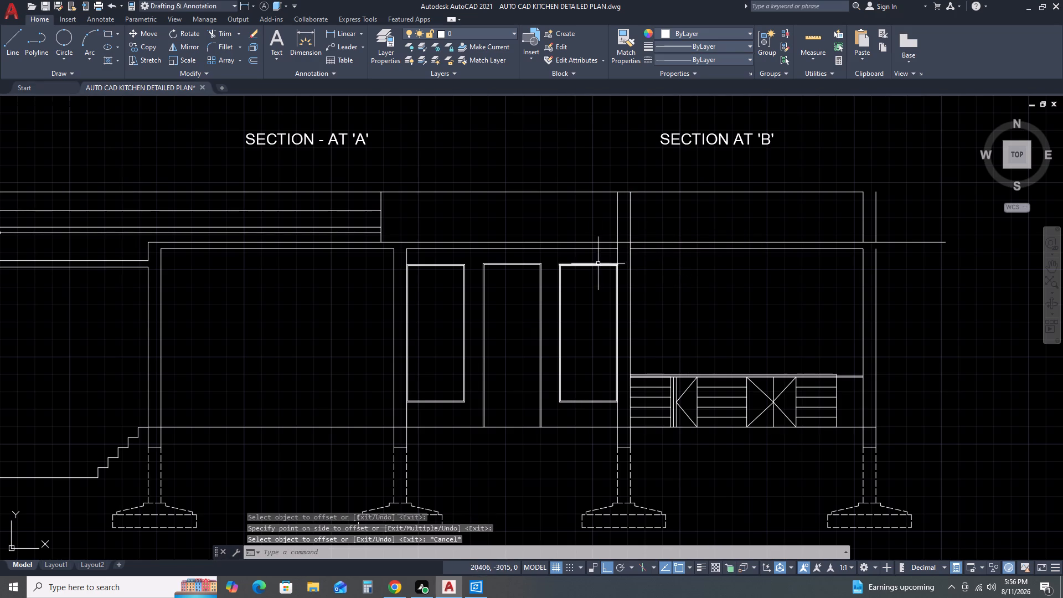
Draw a line 50 up from the slab at the rightmost parapet's inner line, then across to its outer line.
middle_drag(802, 224, 653, 252)
middle_click(644, 252)
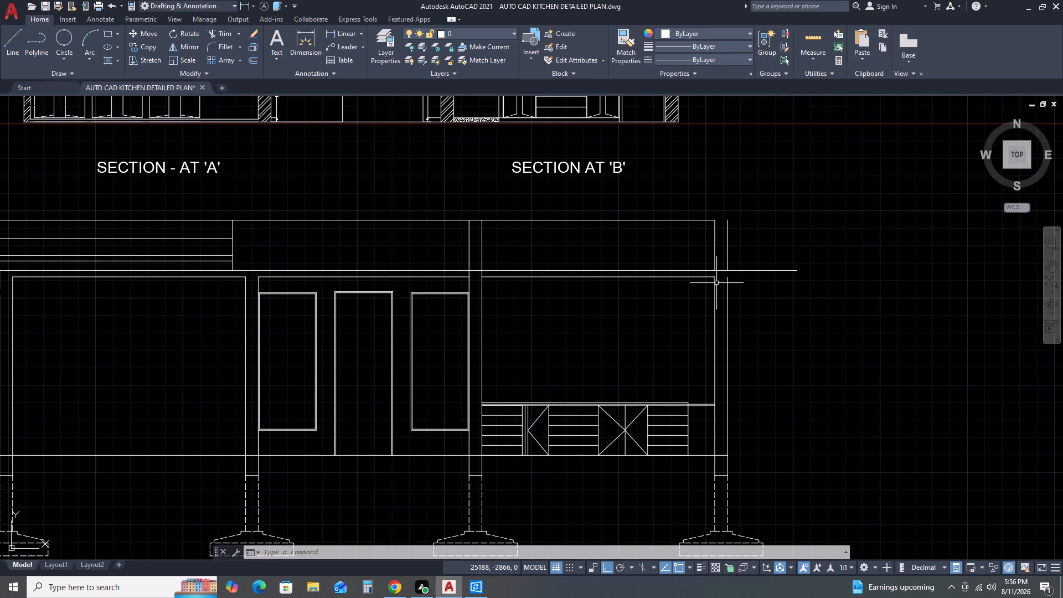
text(L)
key(space)
scroll(725, 267, up, 1)
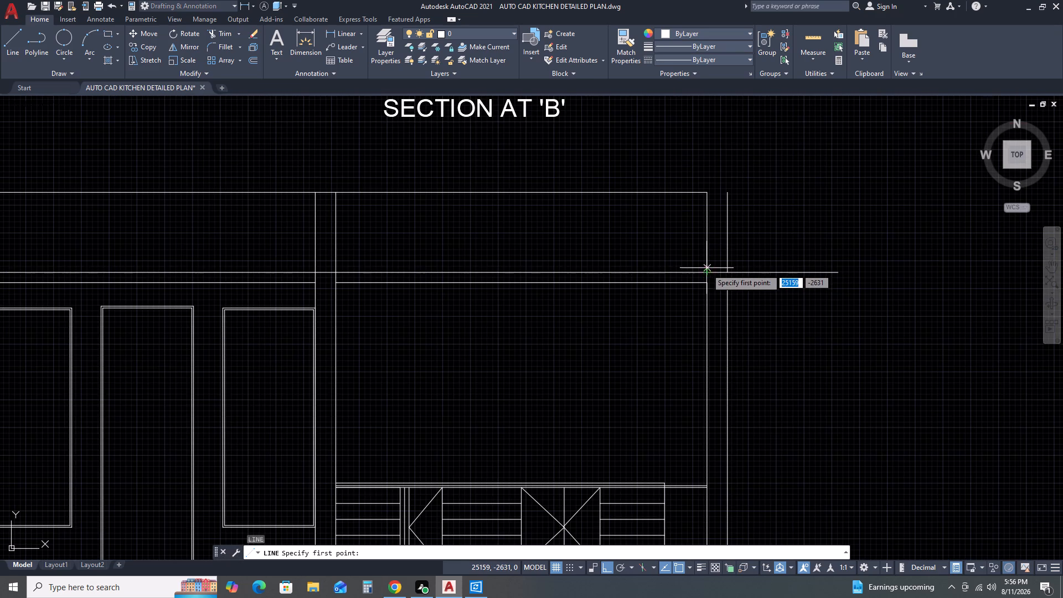
click(706, 271)
text(20)
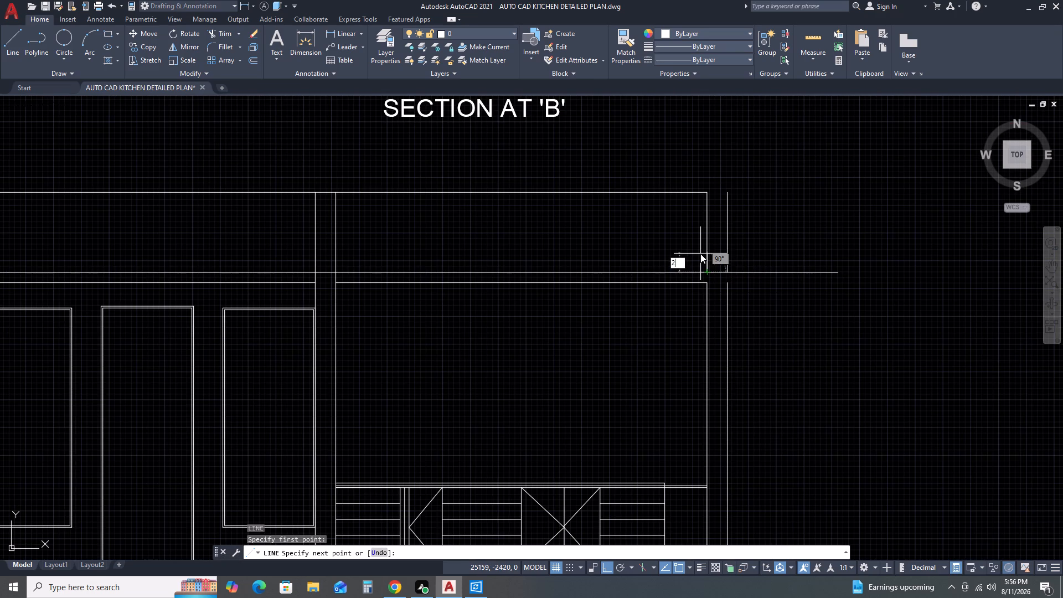
key(space)
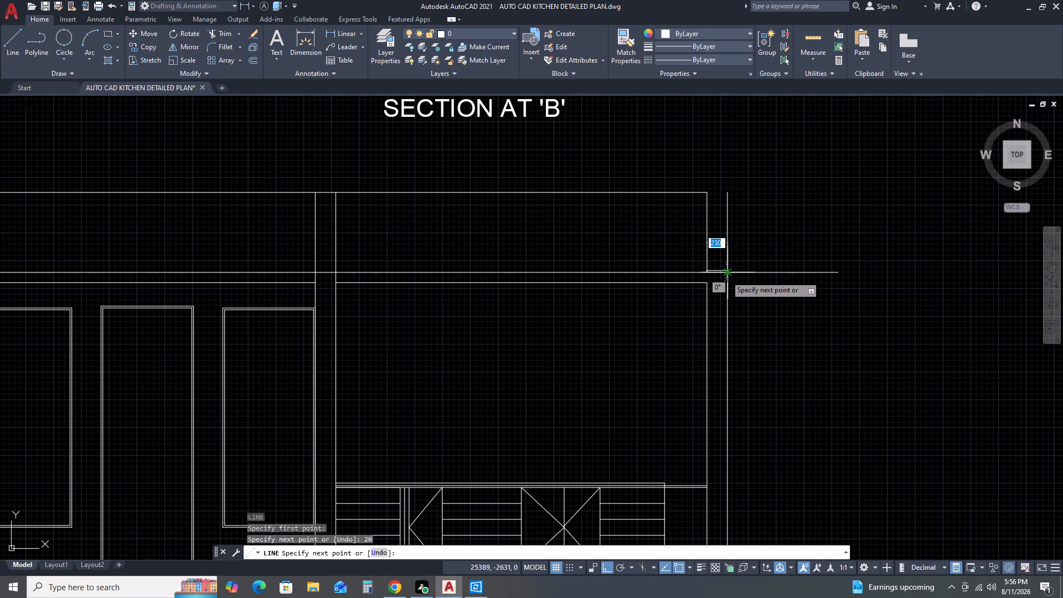
key(ctrl+z)
scroll(708, 260, up, 2)
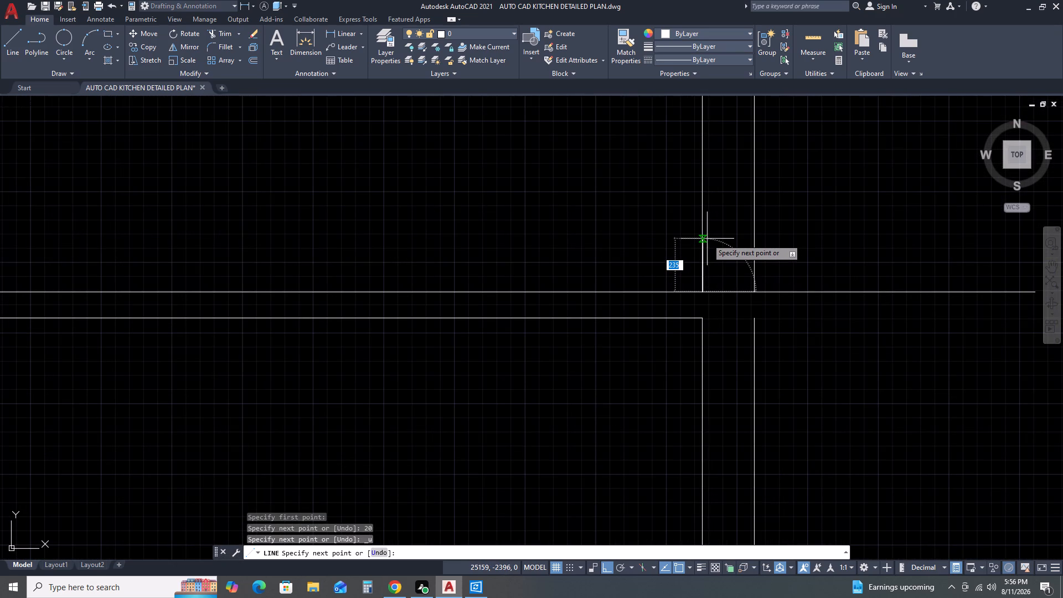
text(50)
key(space)
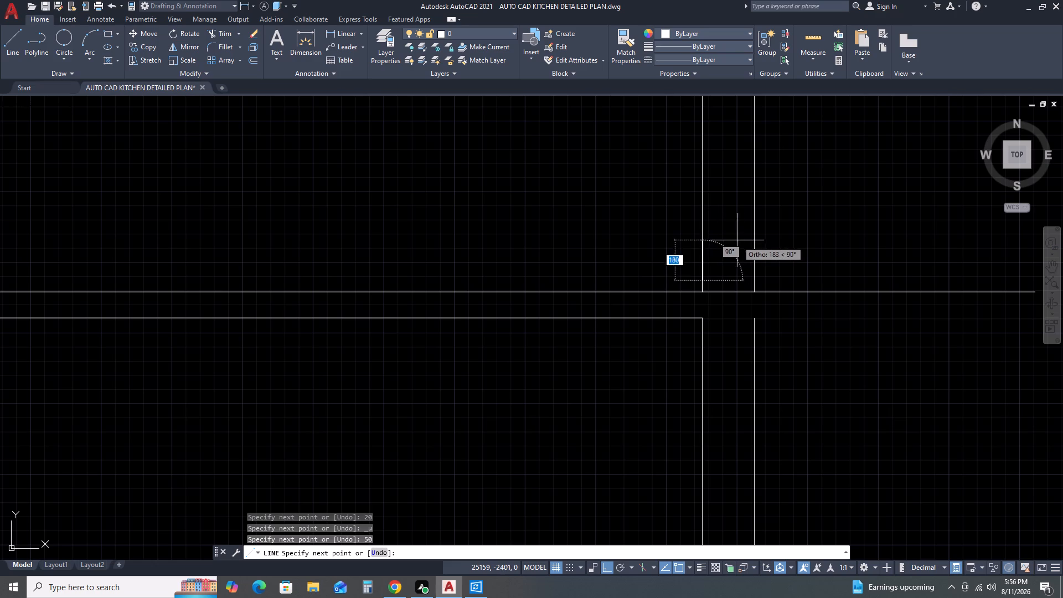
click(752, 282)
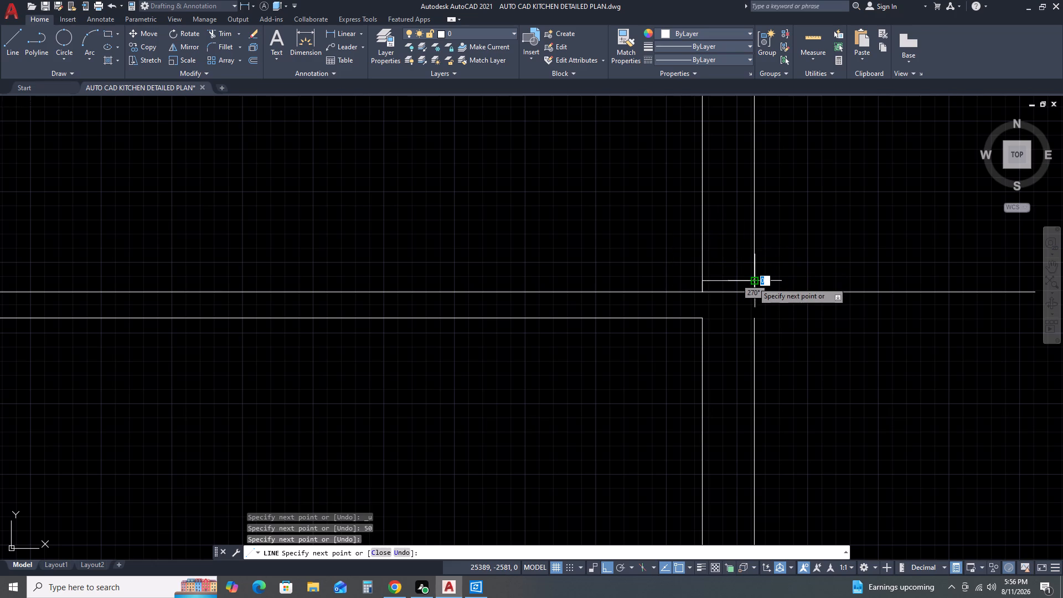
key(Escape)
Draw a line from the rightmost wall's inner ceiling corner 230 down, across to the wall's outer line, and 600 farther outward.
scroll(756, 287, down, 1)
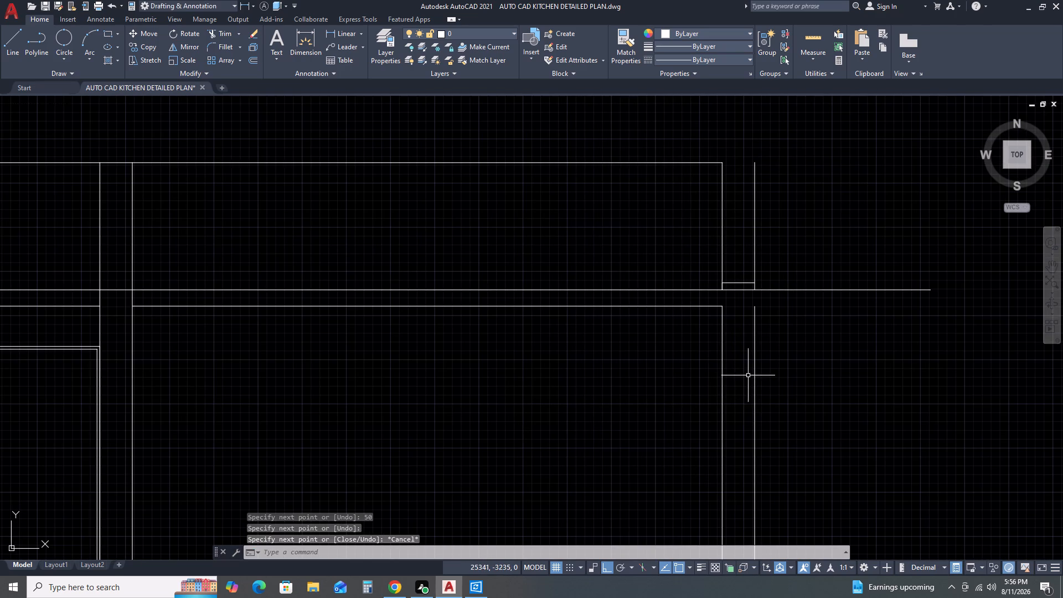
scroll(748, 375, down, 1)
text(L)
key(space)
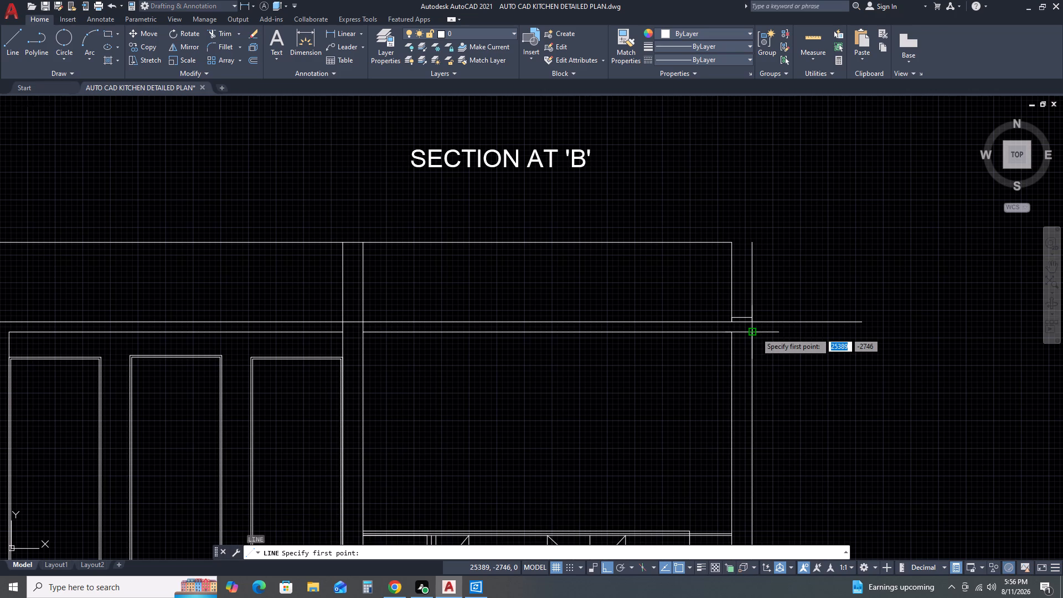
click(732, 332)
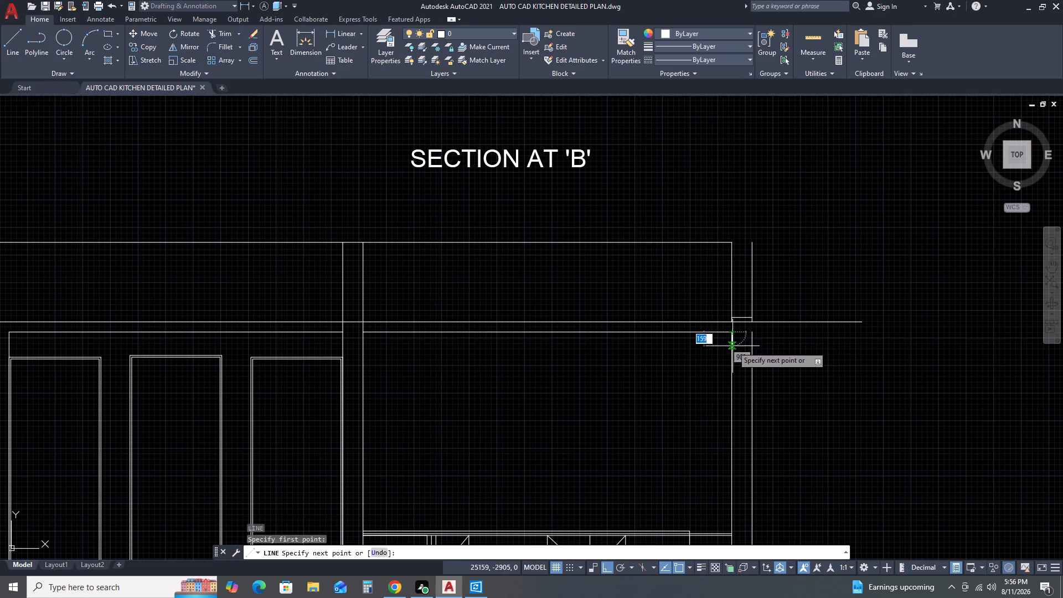
text(23)
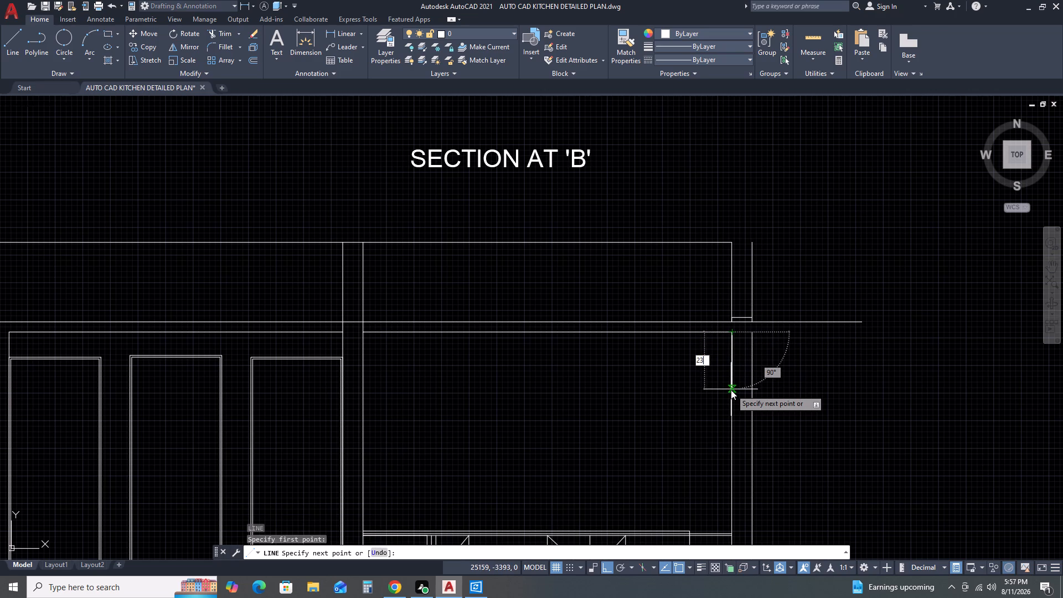
text(0)
key(space)
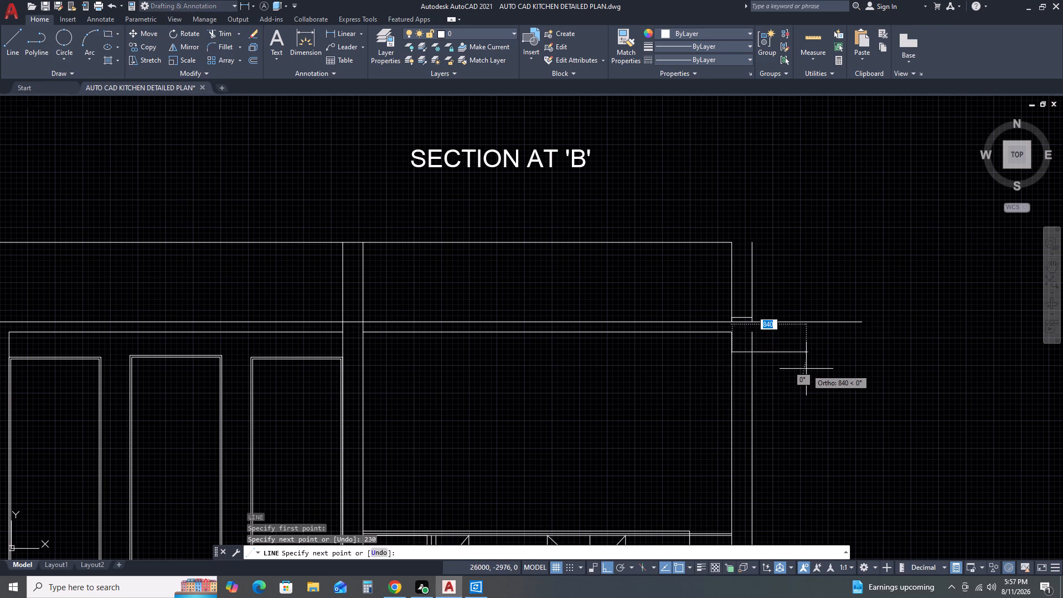
click(750, 353)
text(600)
key(space)
Continue the projection outline 50 up, back to the wall's outer line, and up to the slab's top line.
scroll(782, 352, up, 2)
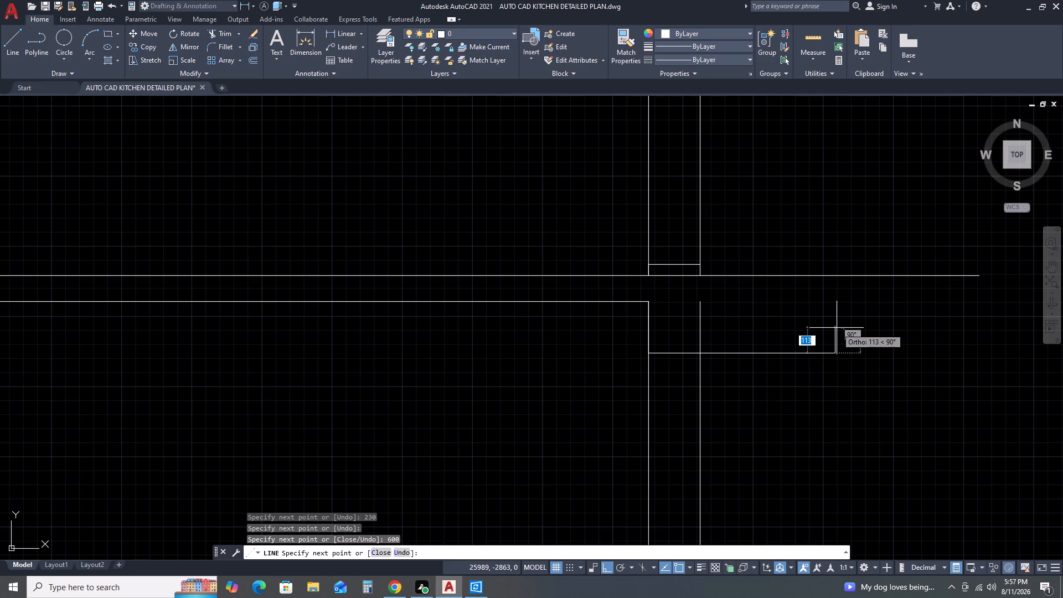
text(50)
key(space)
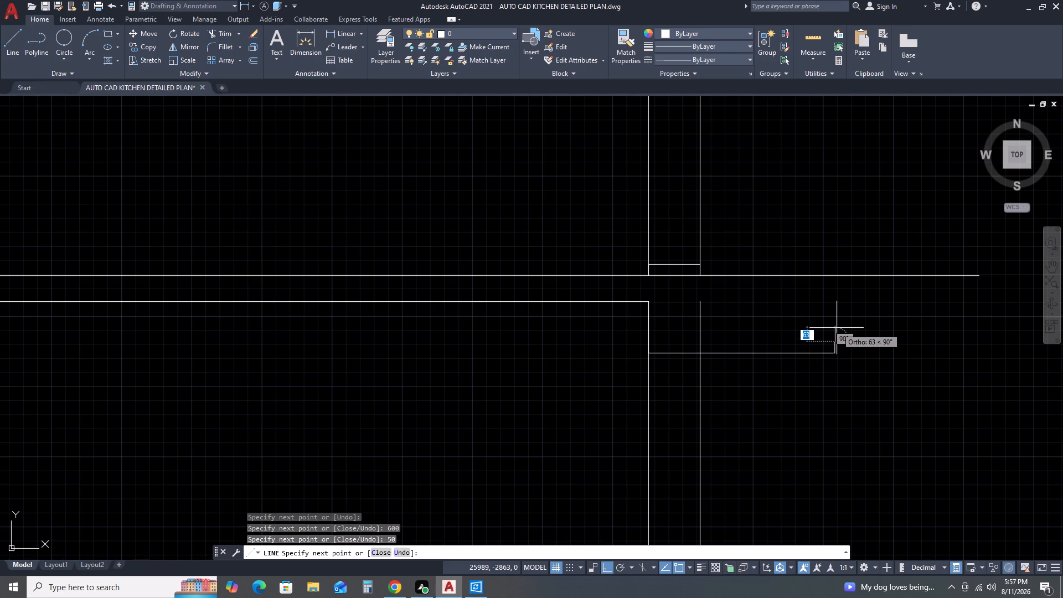
click(696, 343)
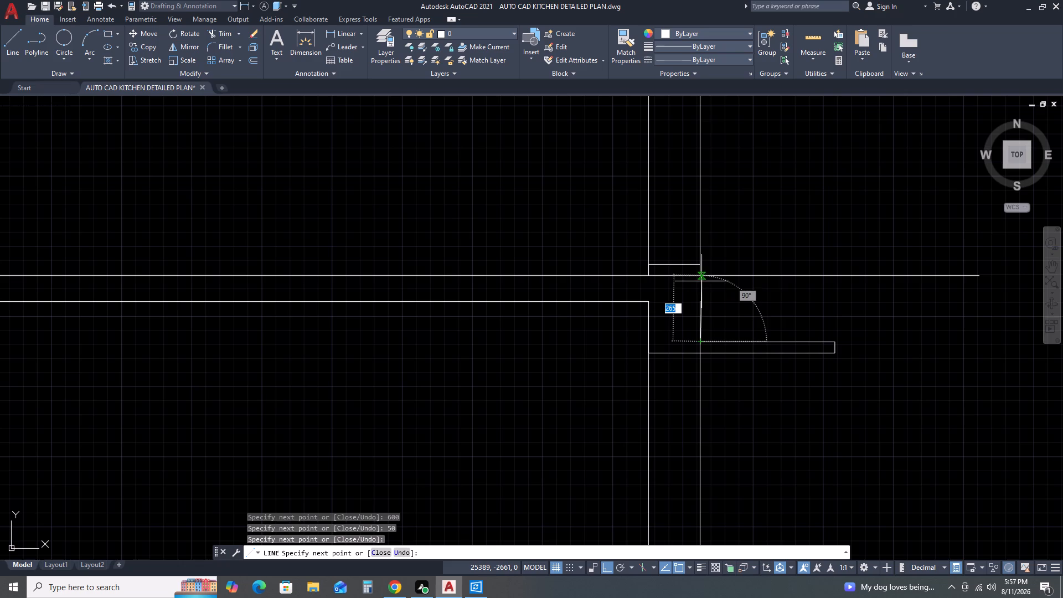
click(701, 278)
key(Escape)
click(700, 323)
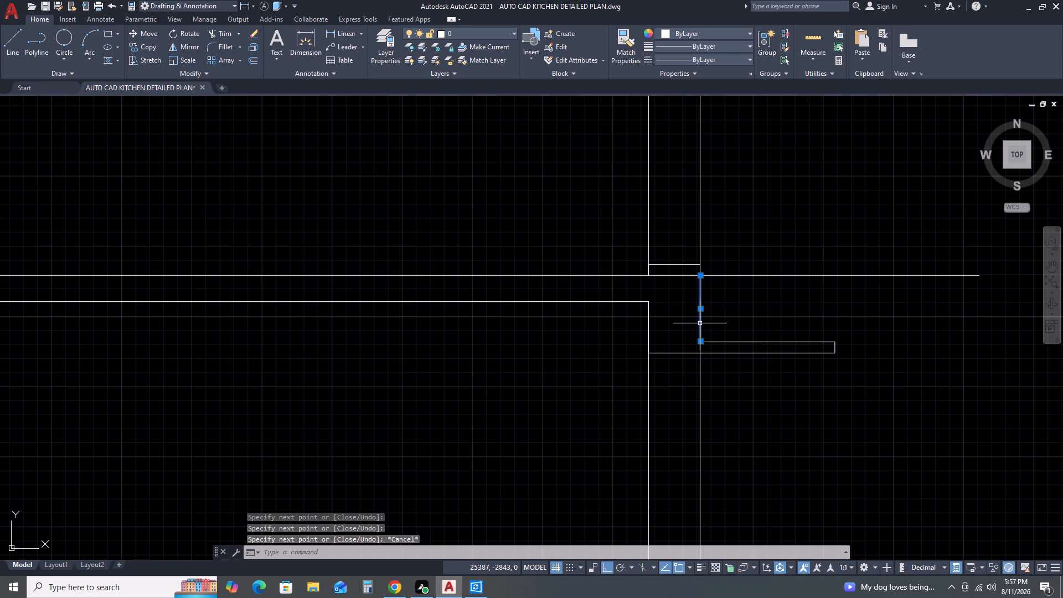
key(Escape)
Trim the slab's top line where it overhangs beyond the rightmost wall's outer line.
text(TR)
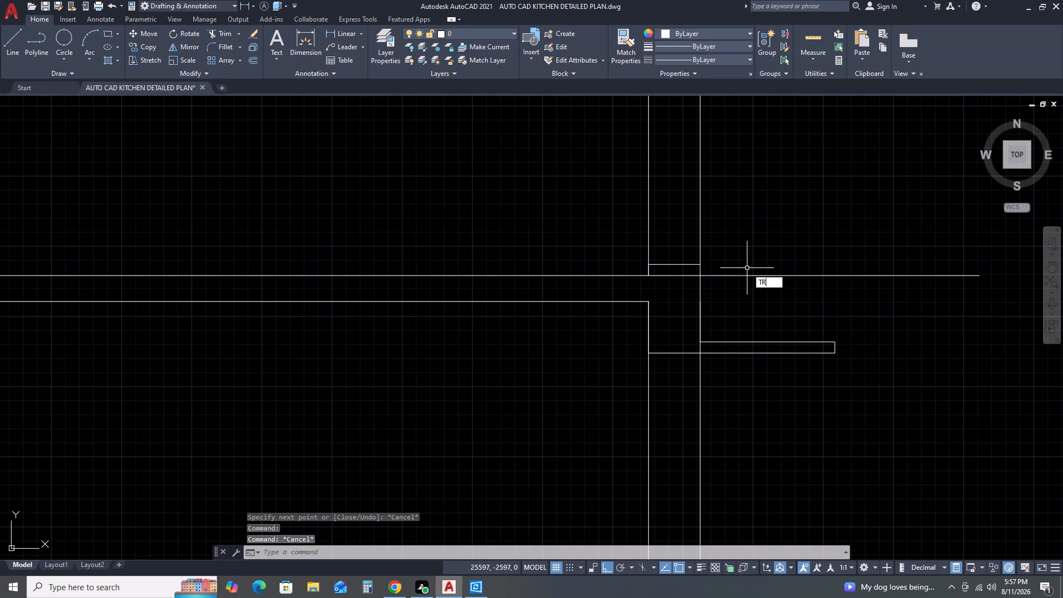
key(space)
drag(770, 243, 768, 249)
click(720, 318)
key(Escape)
scroll(787, 284, down, 2)
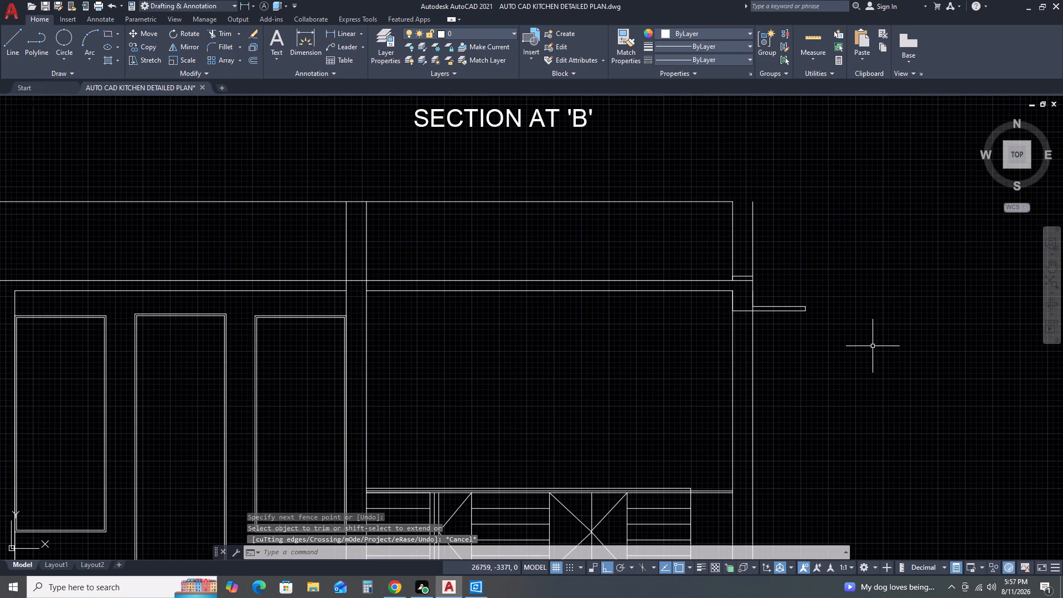
middle_drag(818, 243, 815, 287)
key(Escape)
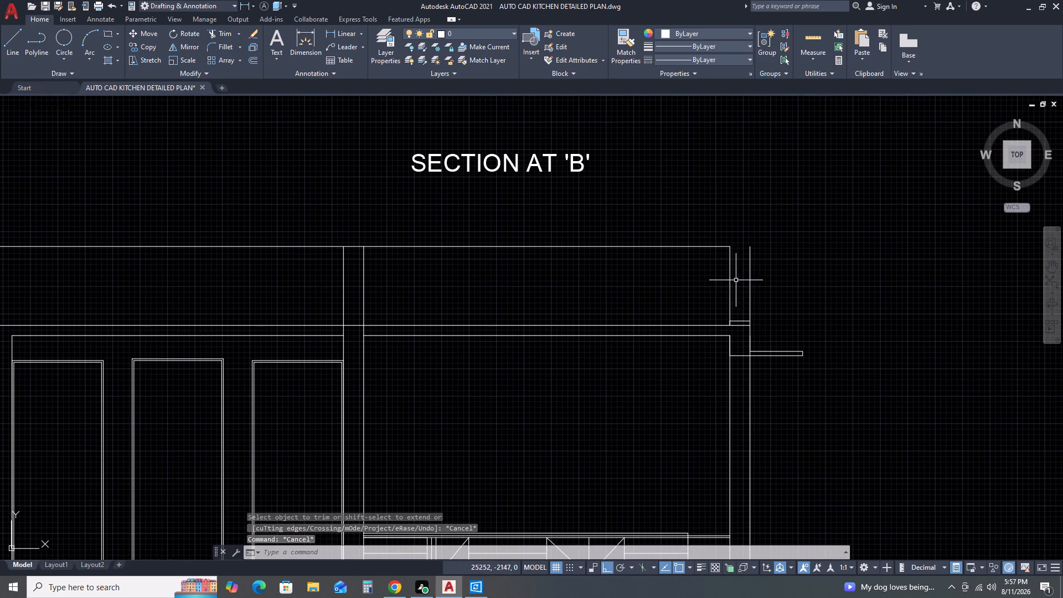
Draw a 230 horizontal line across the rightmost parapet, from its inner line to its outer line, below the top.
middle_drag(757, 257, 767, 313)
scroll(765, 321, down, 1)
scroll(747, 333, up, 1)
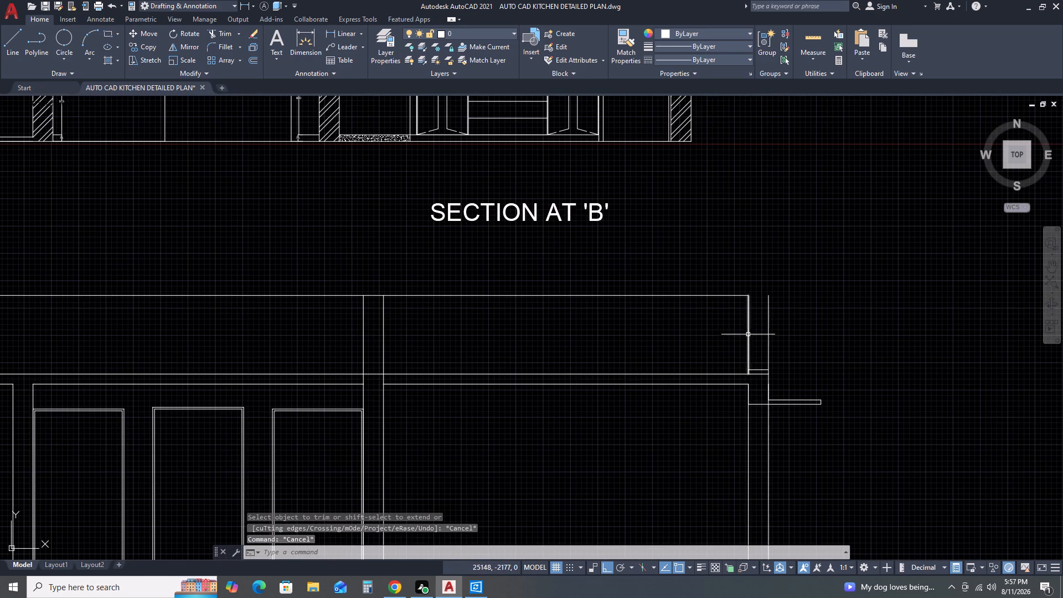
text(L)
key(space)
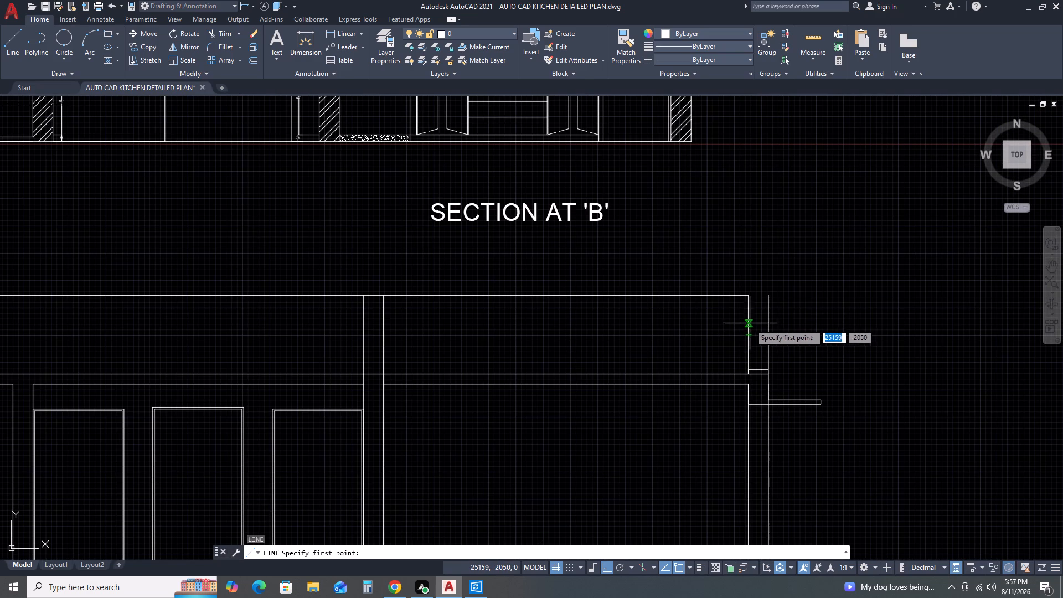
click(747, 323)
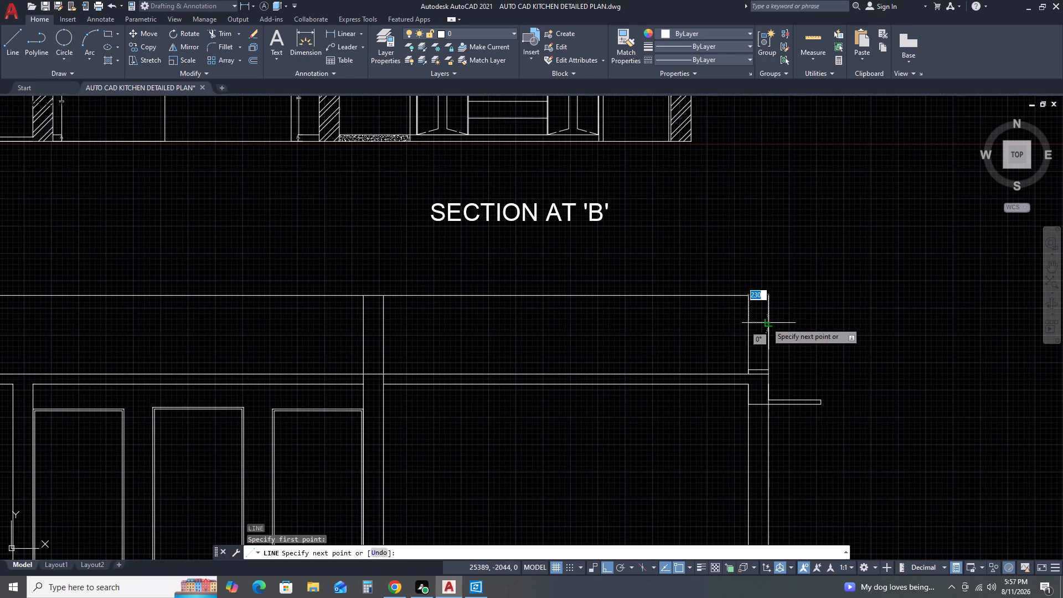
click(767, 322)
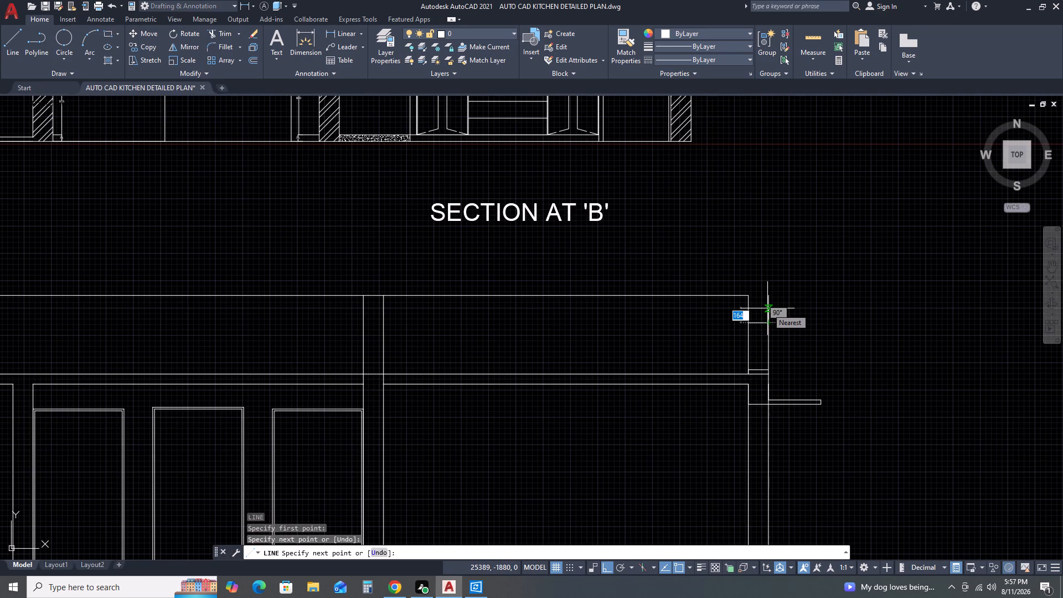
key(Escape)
Draw the coping outline from the rightmost parapet's inner top corner about 393 outward, about 66 down, and back to the outer line.
key(space)
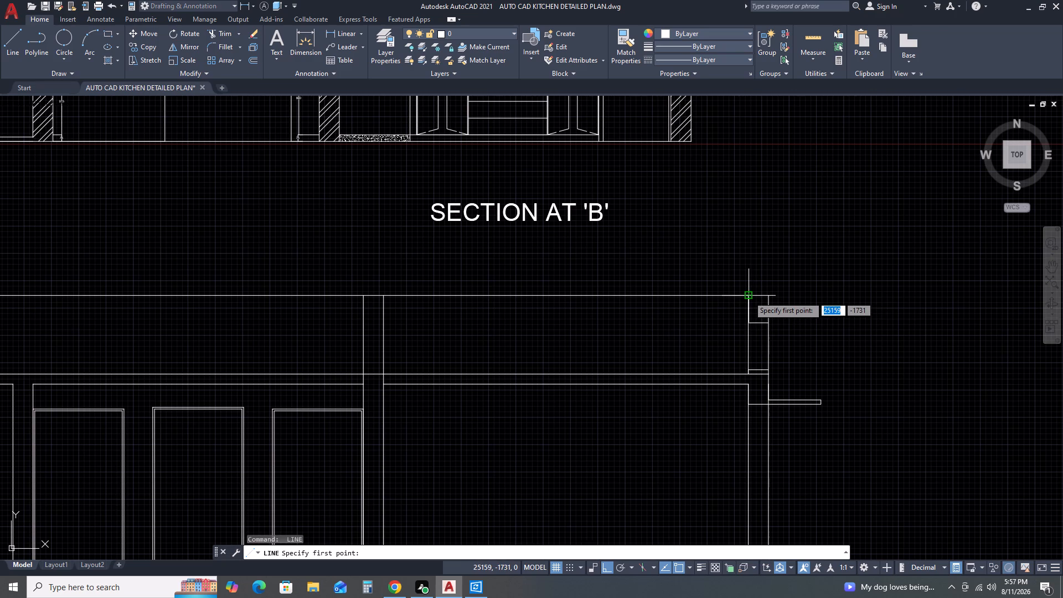
click(749, 296)
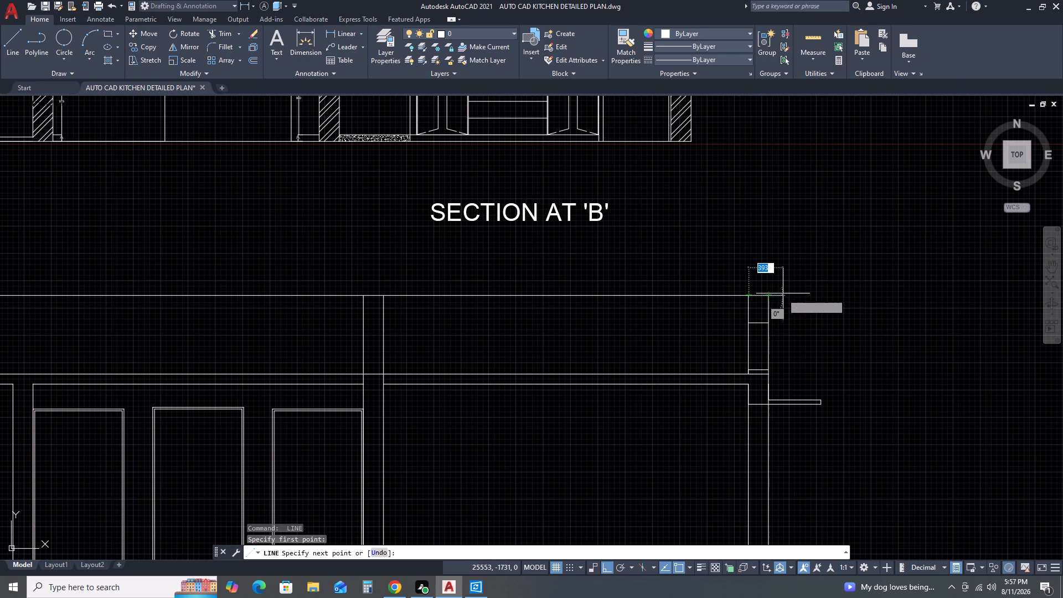
click(783, 293)
click(786, 301)
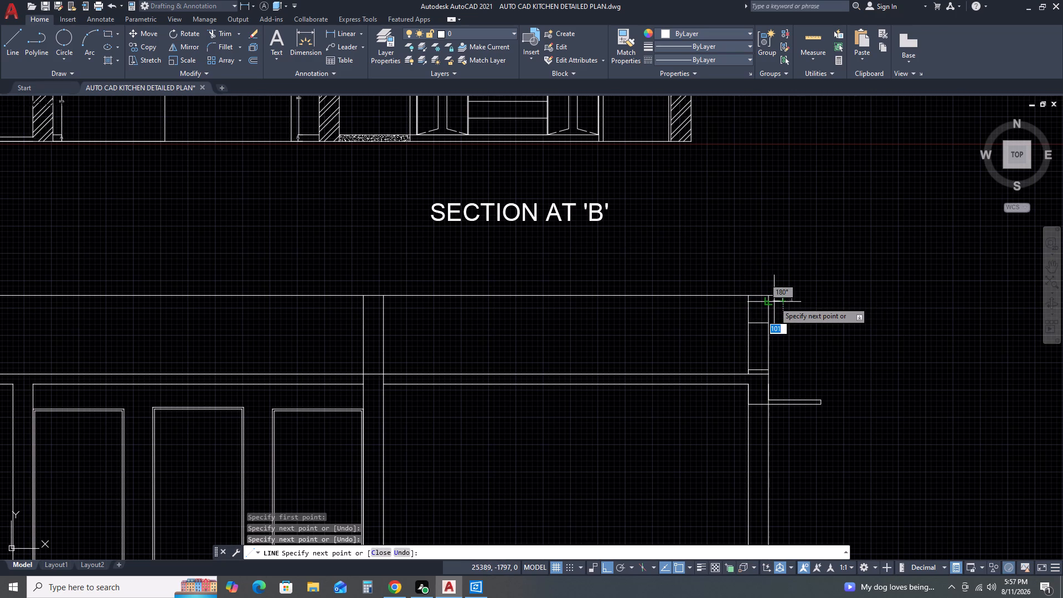
click(774, 302)
Add a step under the coping about 78 wide and 50 deep, then continue about 67 down and across to the parapet's inner line.
scroll(773, 308, up, 3)
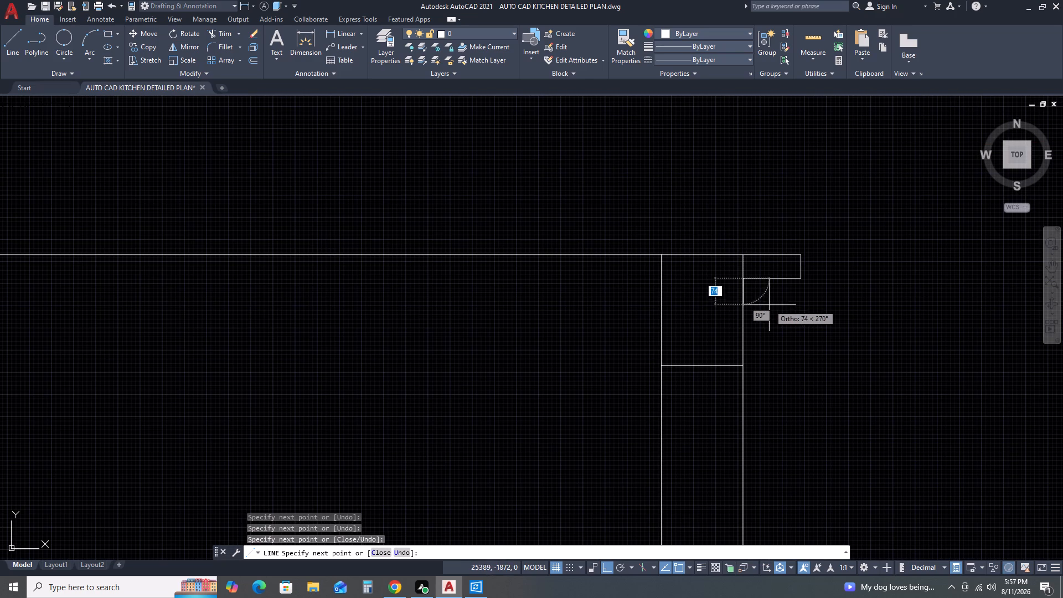
click(771, 297)
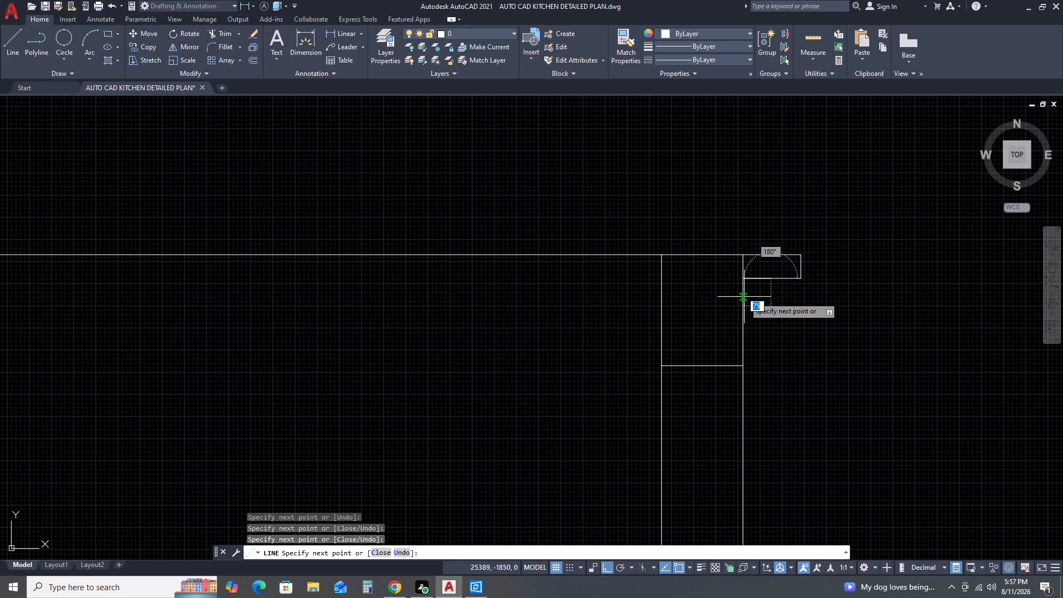
click(744, 297)
key(ctrl+z)
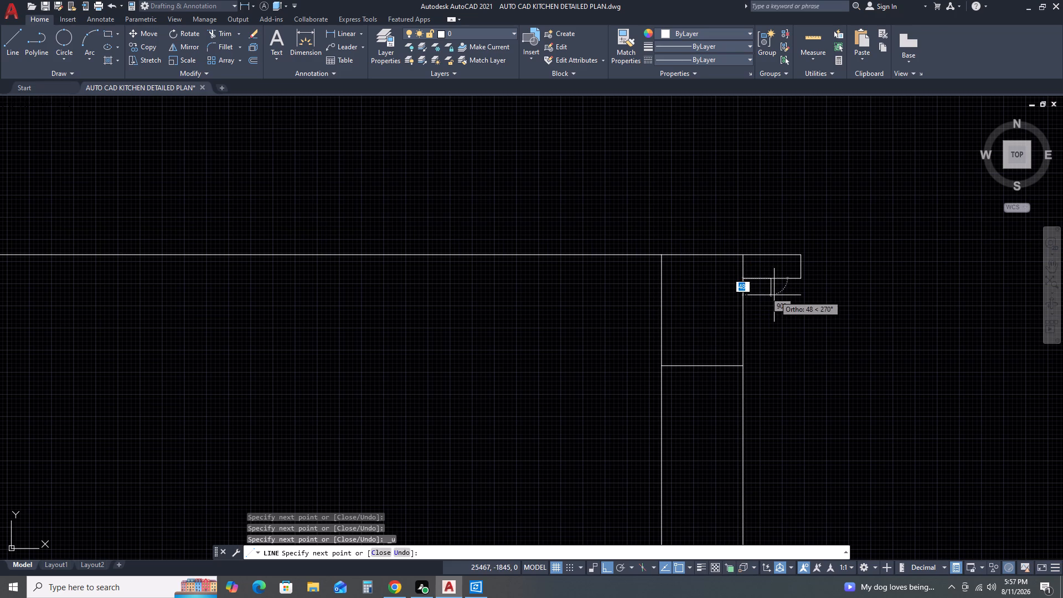
click(772, 296)
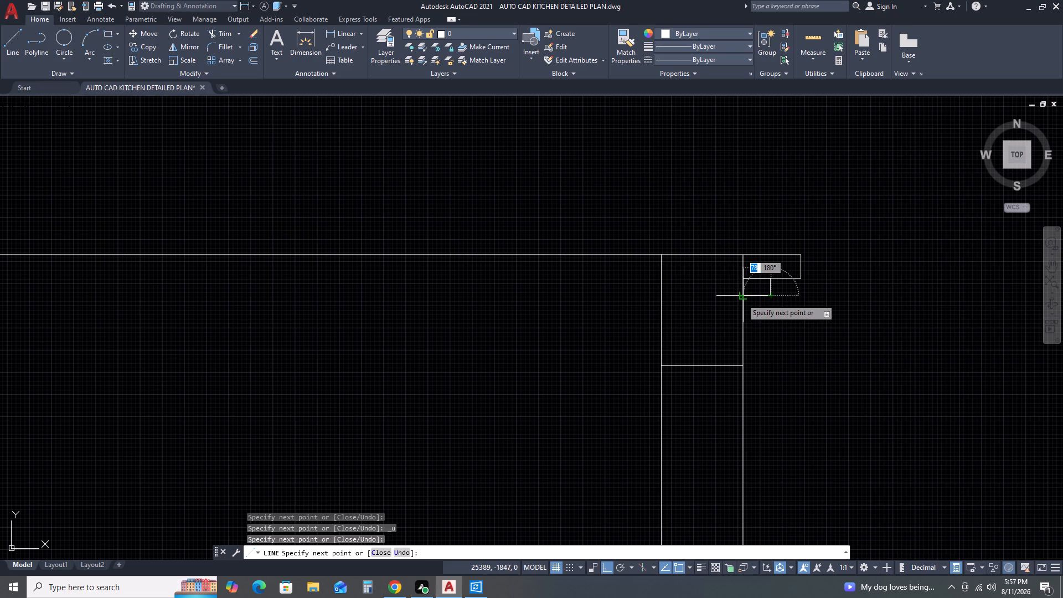
click(741, 298)
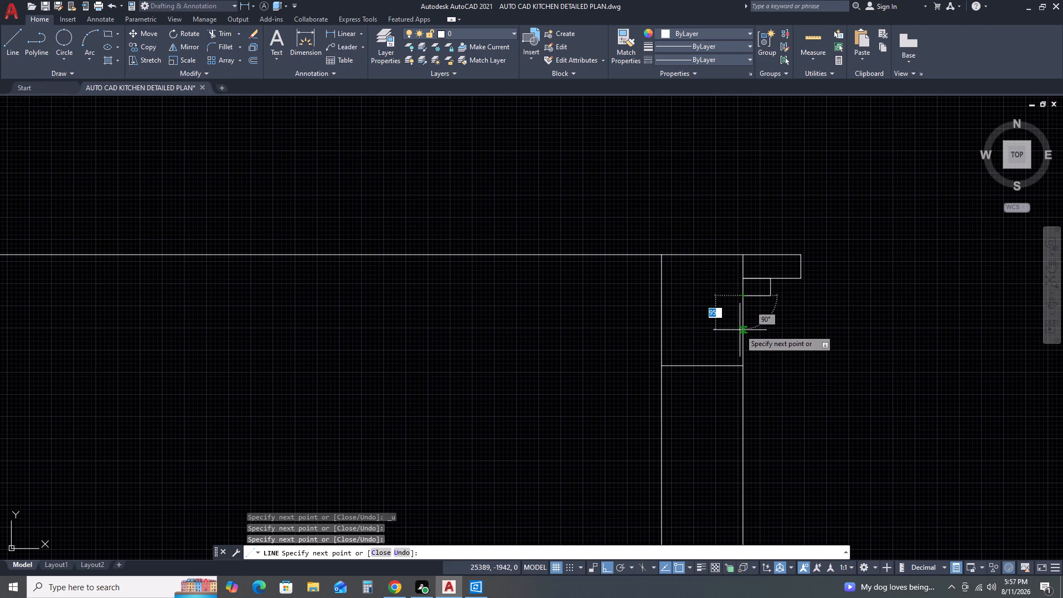
click(742, 319)
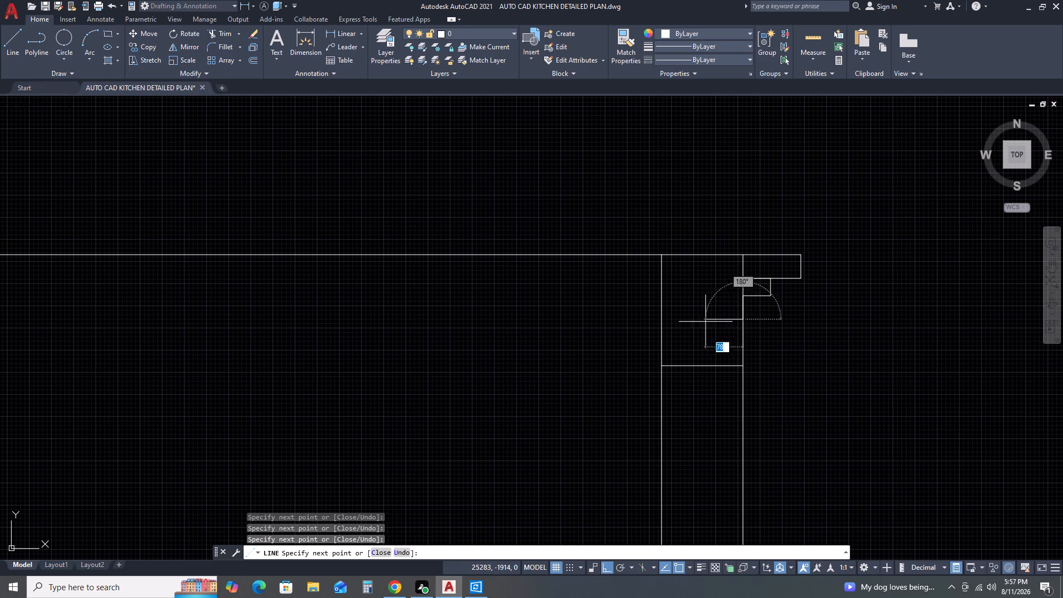
click(657, 324)
key(Escape)
Erase the lower of the two horizontal lines across the parapet and the duplicate short segments along the coping step.
click(703, 352)
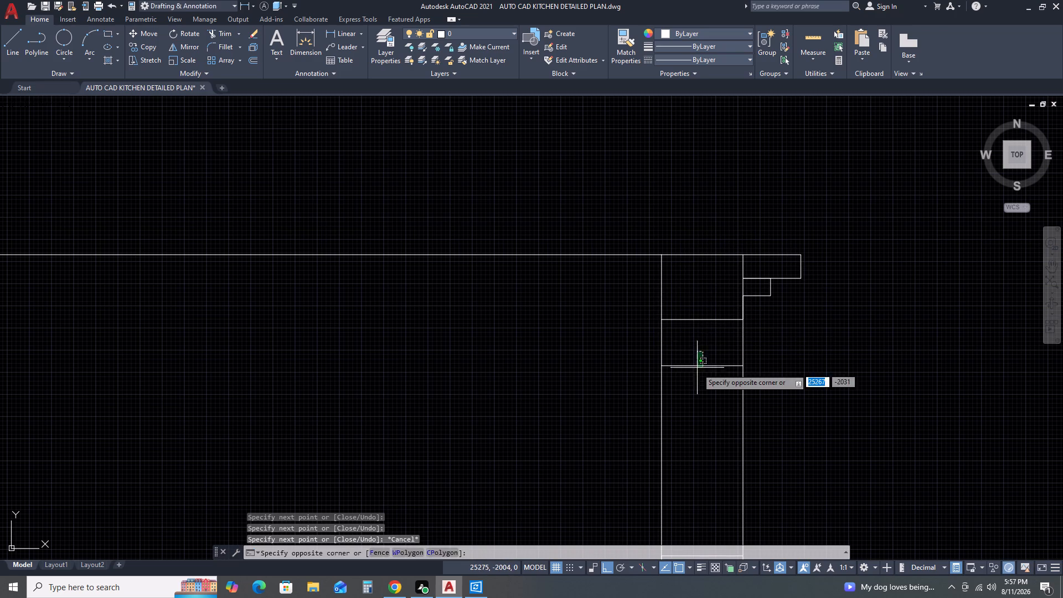
click(692, 378)
key(Delete)
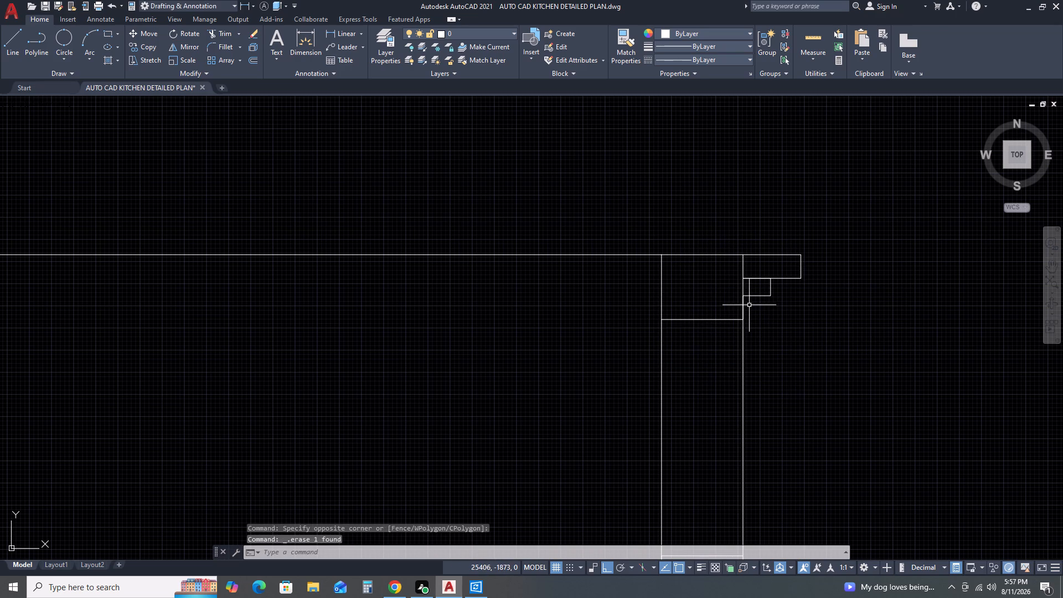
click(744, 303)
key(Delete)
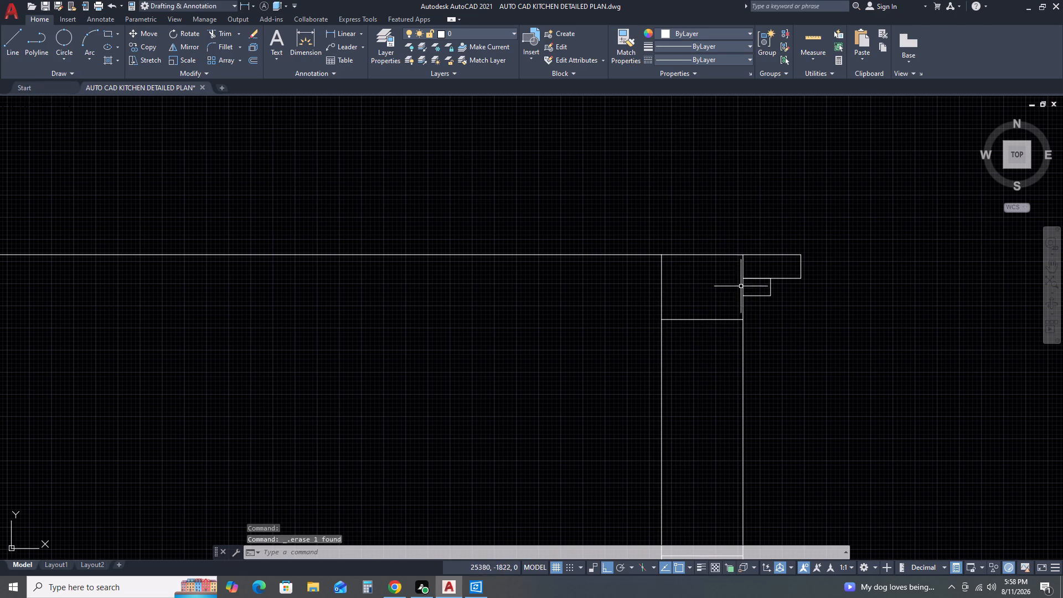
click(752, 279)
key(Delete)
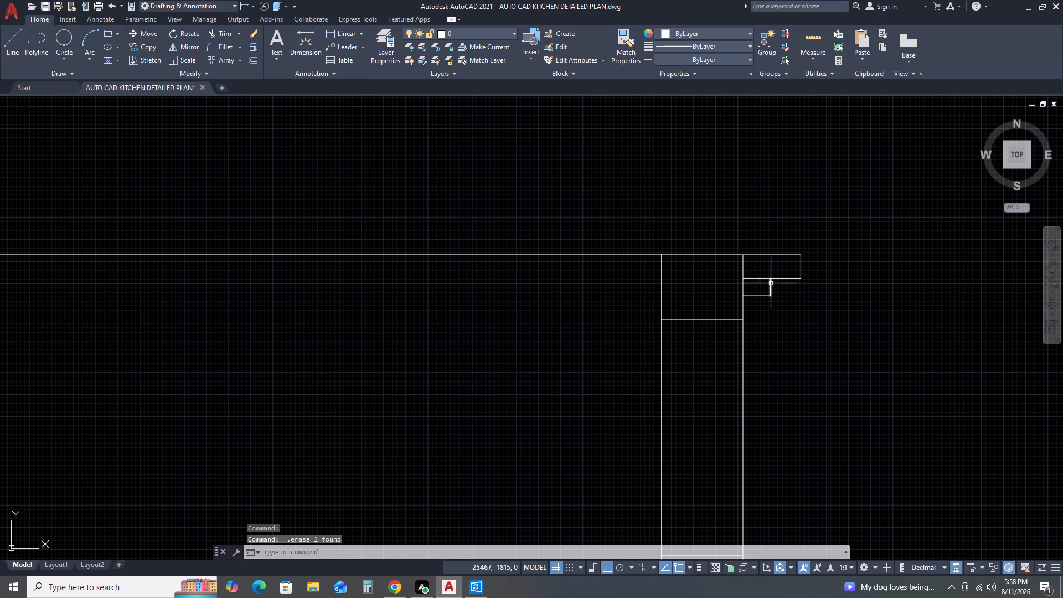
click(762, 277)
key(Escape)
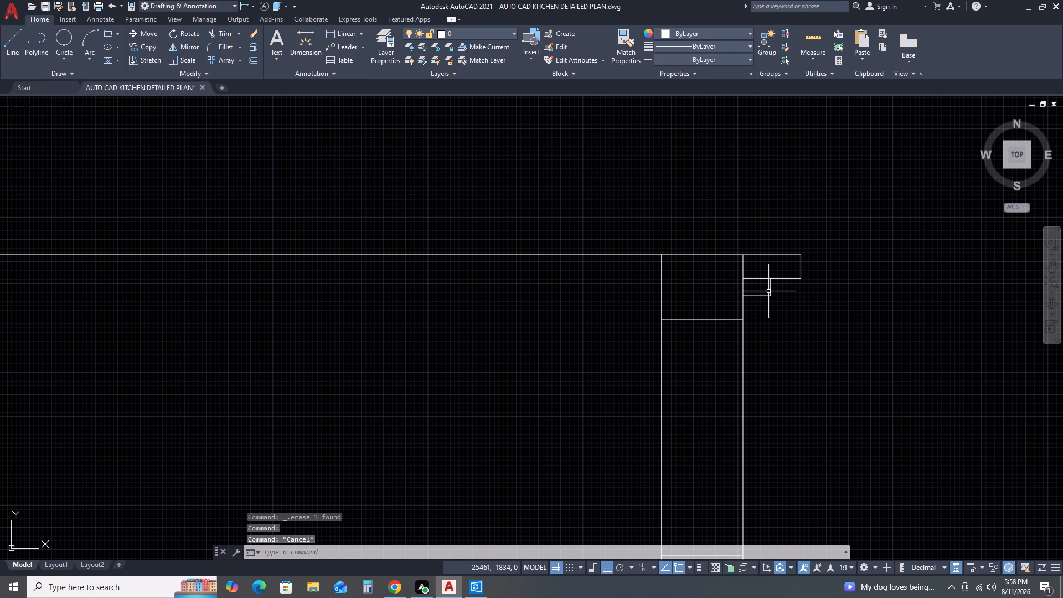
Trim the inner lines between the coping, its step and the parapet to leave one stepped profile.
text(TR)
key(space)
double_click(758, 275)
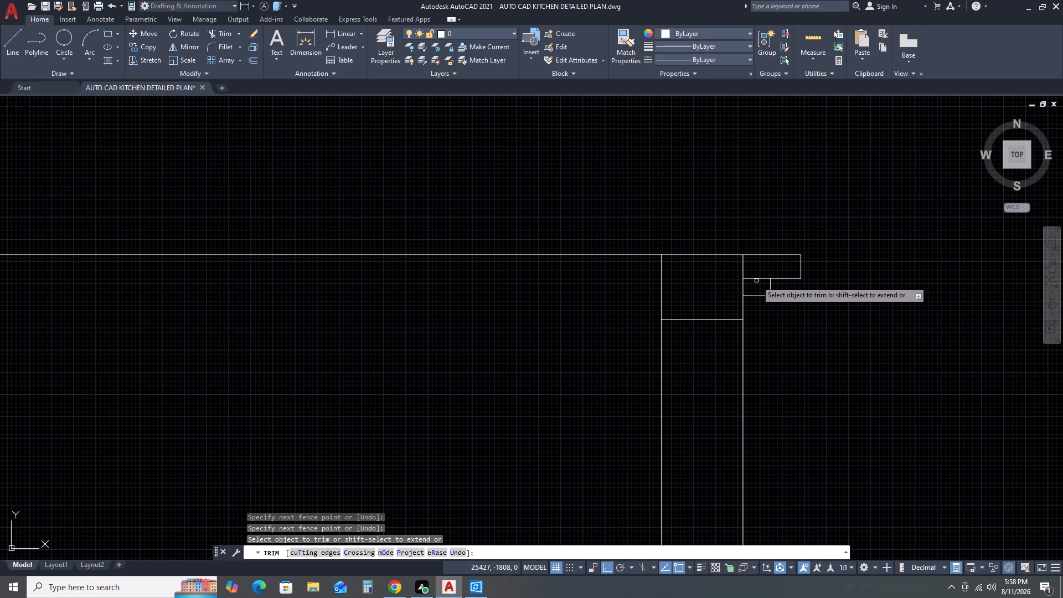
click(756, 279)
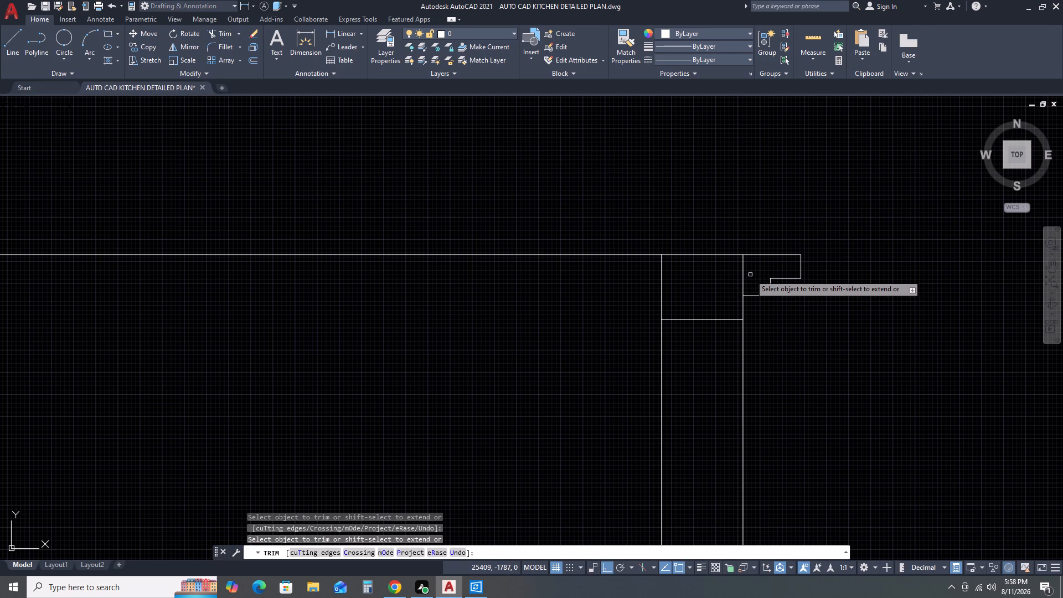
click(750, 264)
click(728, 281)
key(Escape)
Trim the rightmost wall's outer line where the projecting slab meets it and between that slab and the roof slab.
scroll(788, 298, down, 1)
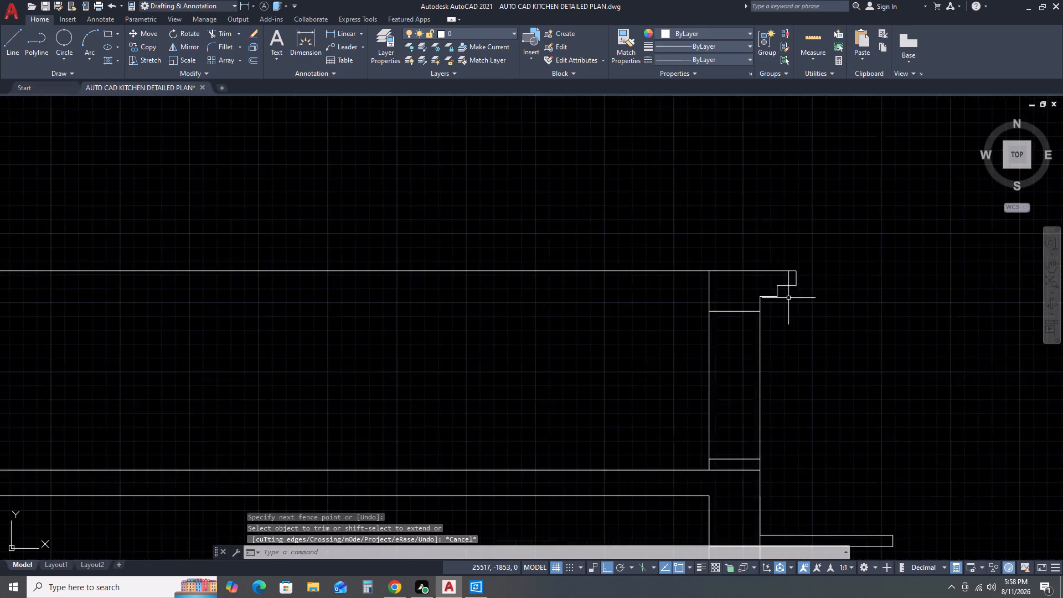
scroll(788, 298, down, 2)
middle_drag(866, 378, 846, 303)
scroll(850, 306, down, 2)
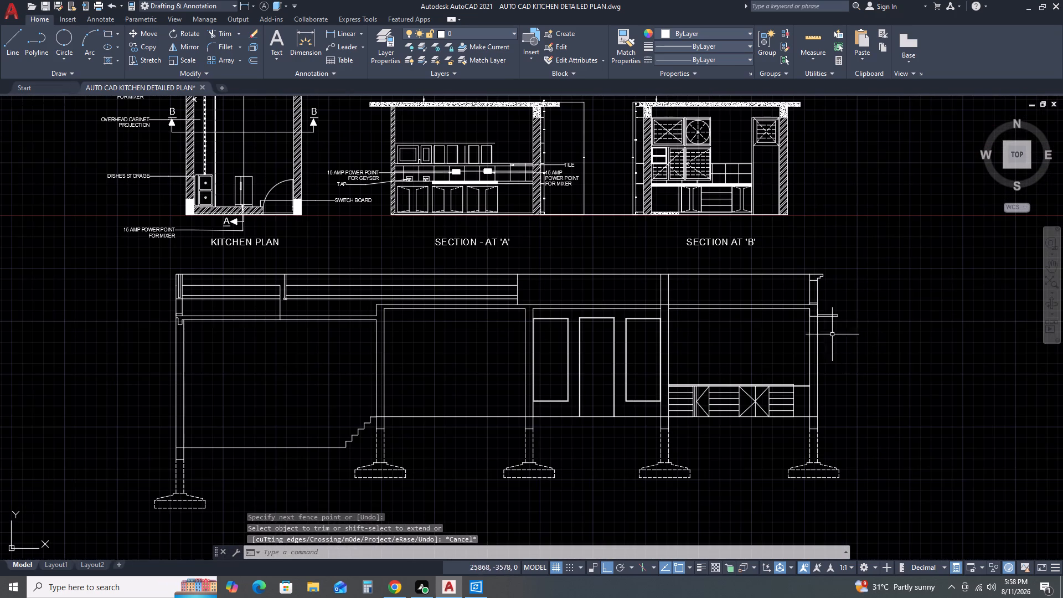
scroll(826, 313, up, 4)
text(TR)
key(space)
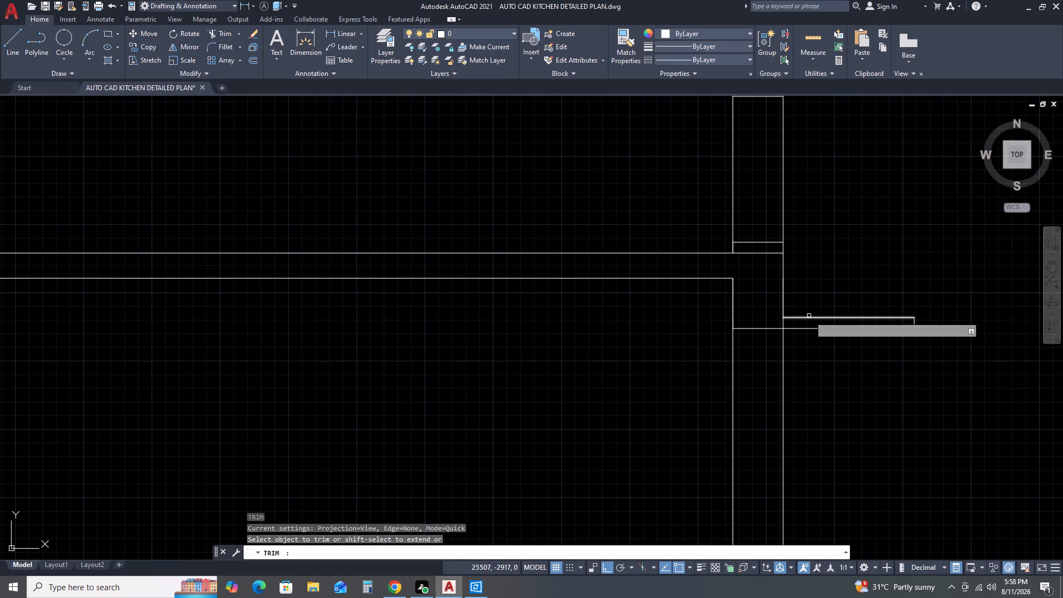
click(786, 322)
click(771, 324)
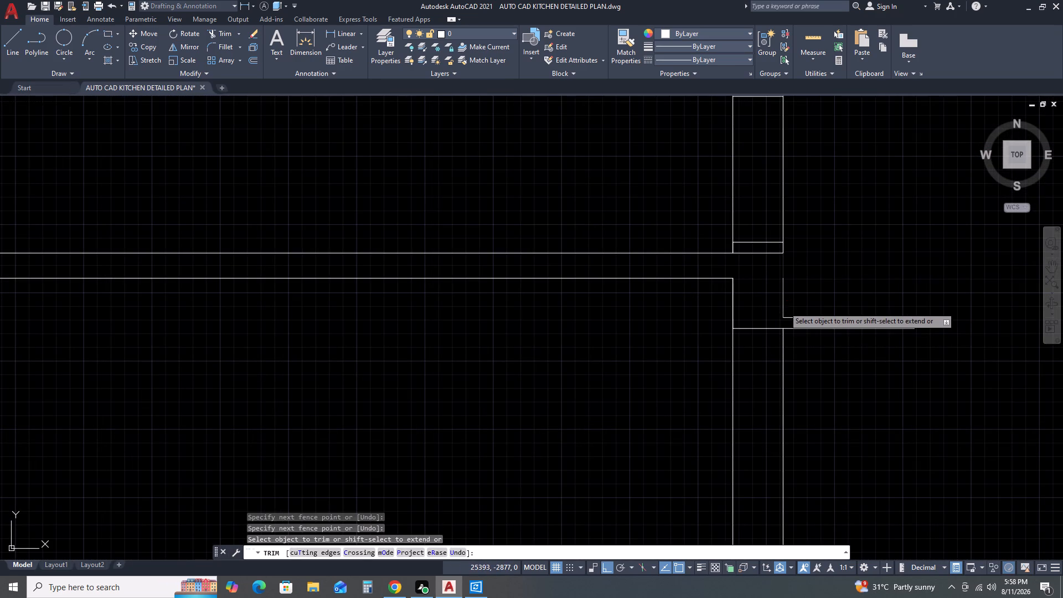
click(784, 307)
key(Escape)
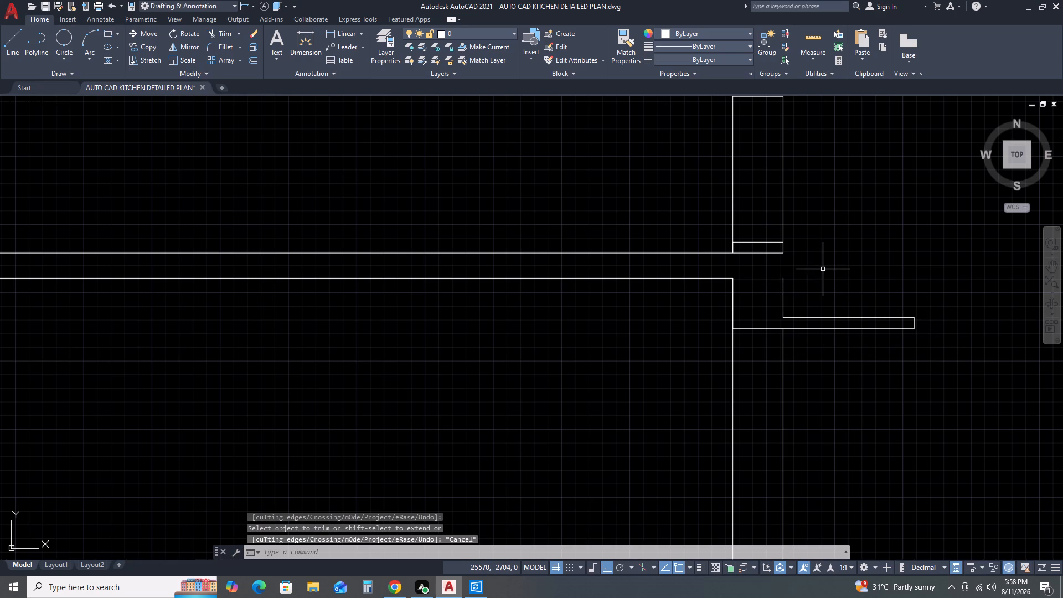
Extend the rightmost wall's outer line from above the projecting slab up to the roof slab.
text(EX)
key(space)
drag(809, 283, 804, 287)
click(767, 311)
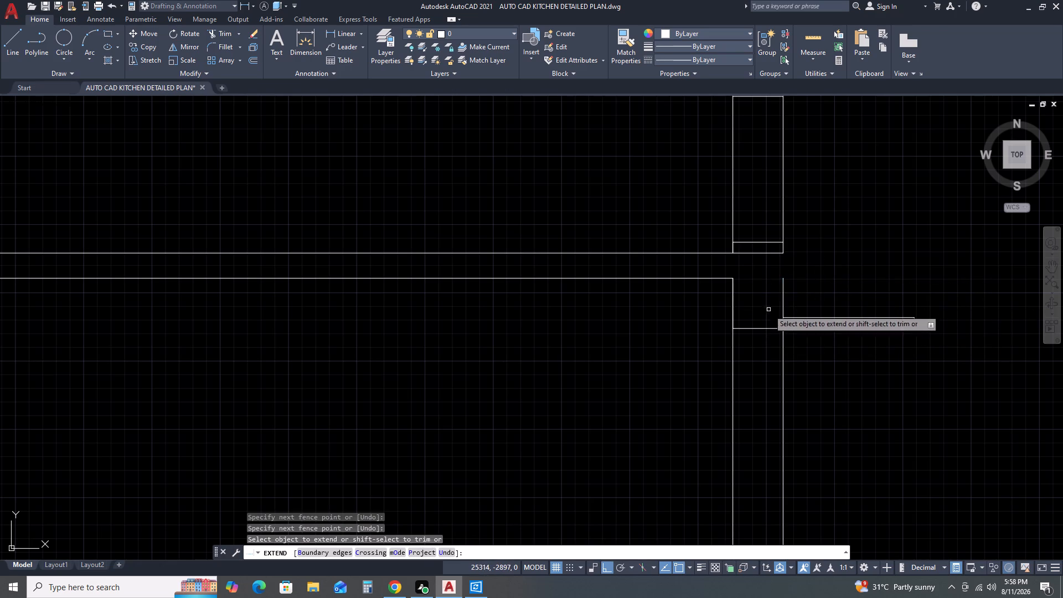
click(784, 295)
key(Escape)
Trim the part of the wall's outer line that crosses the thickness of the projecting slab.
text(TR)
key(space)
scroll(782, 324, up, 2)
click(791, 322)
click(747, 329)
key(Escape)
Examine the building section from the rightmost wall's projections across the cabinets, door, windows and footings.
scroll(779, 317, down, 3)
scroll(873, 348, down, 1)
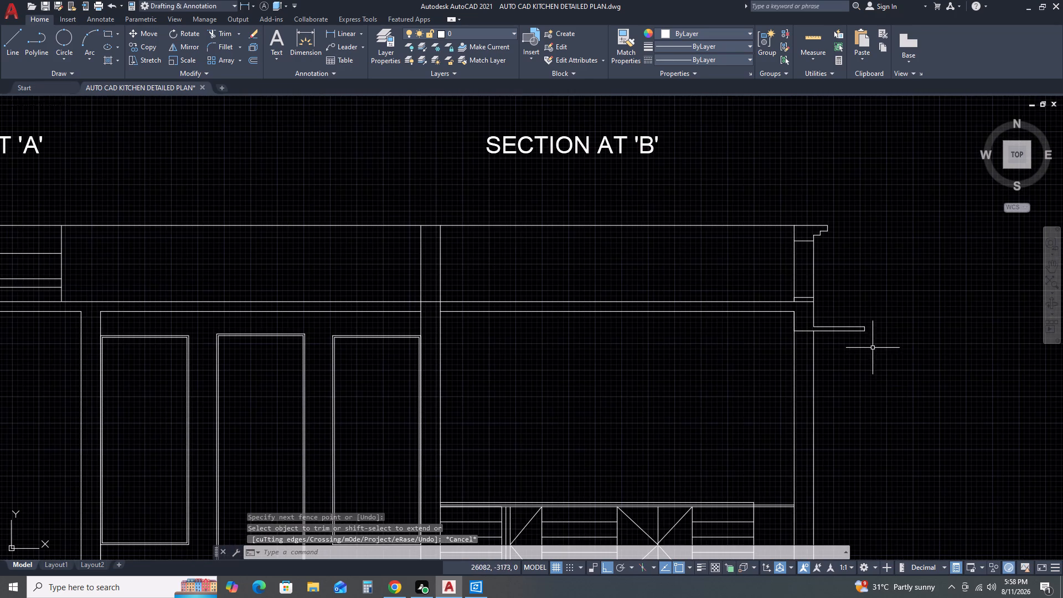
middle_drag(881, 359, 856, 276)
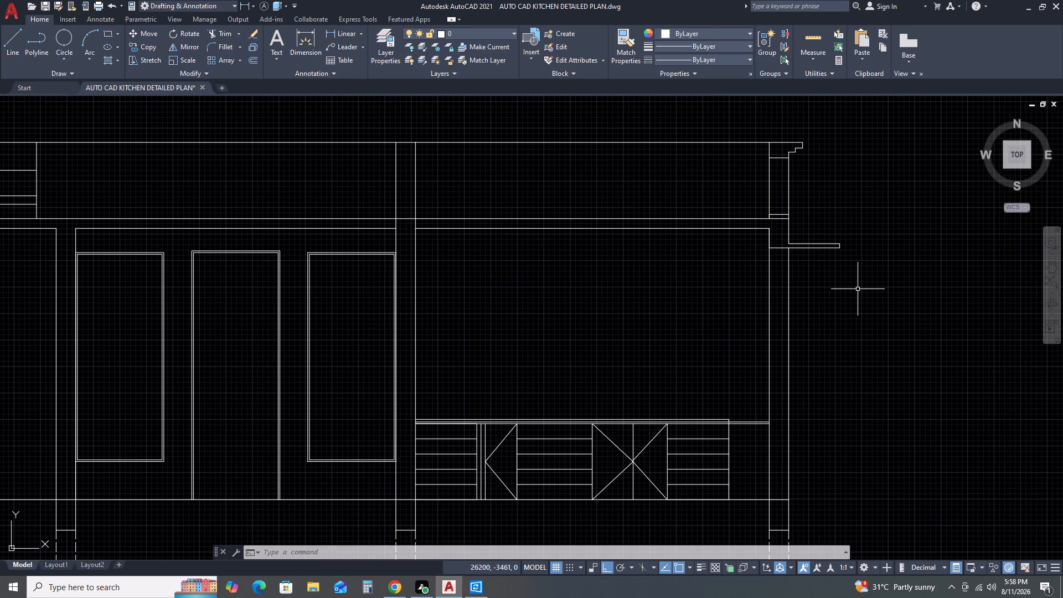
scroll(781, 301, down, 3)
middle_drag(859, 347, 869, 272)
middle_click(869, 272)
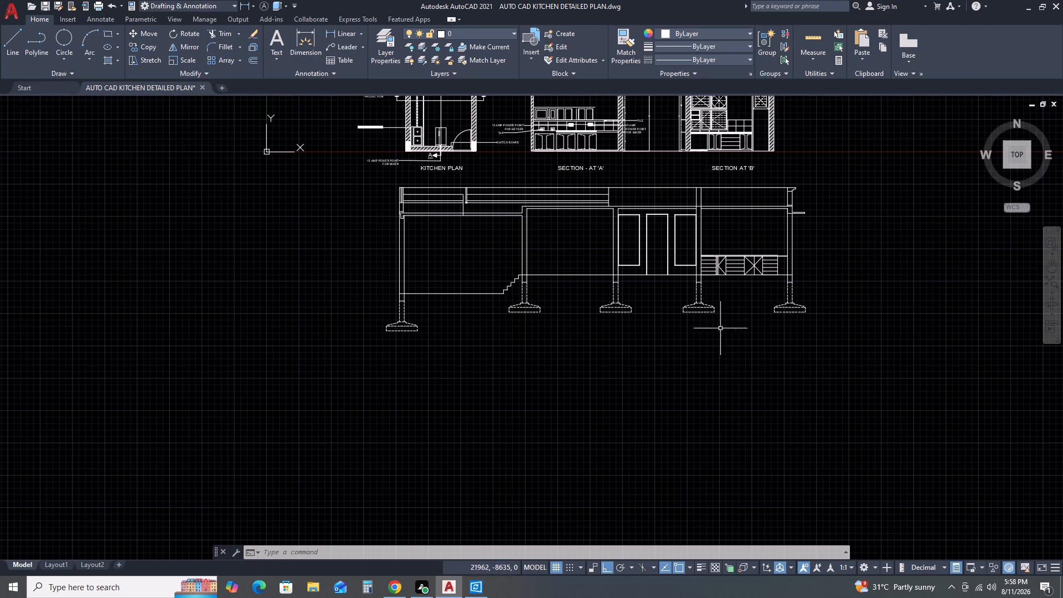
scroll(699, 192, up, 1)
scroll(683, 293, up, 2)
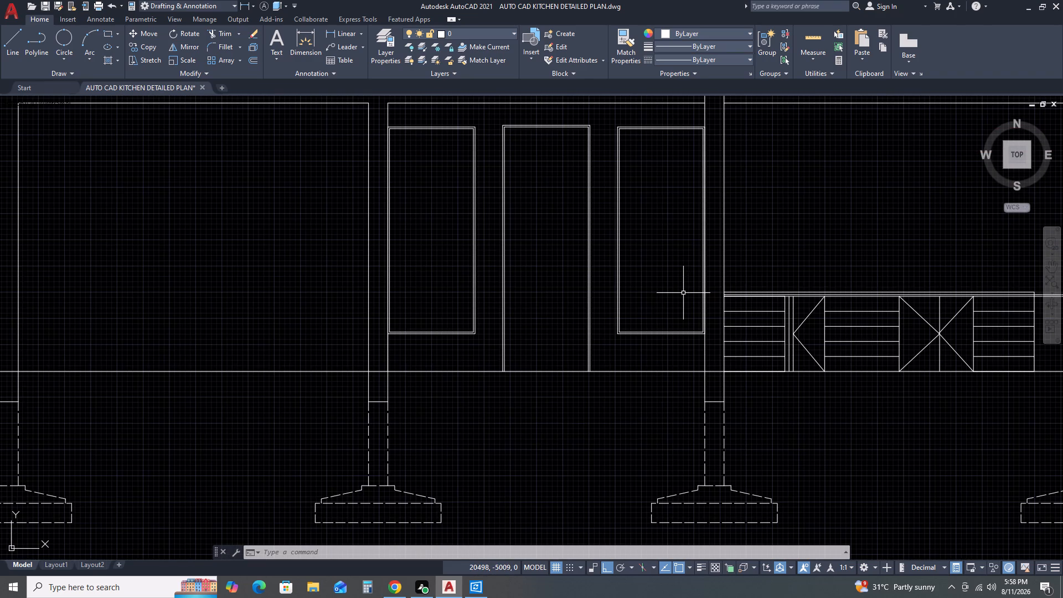
scroll(694, 301, down, 1)
middle_drag(725, 308, 725, 312)
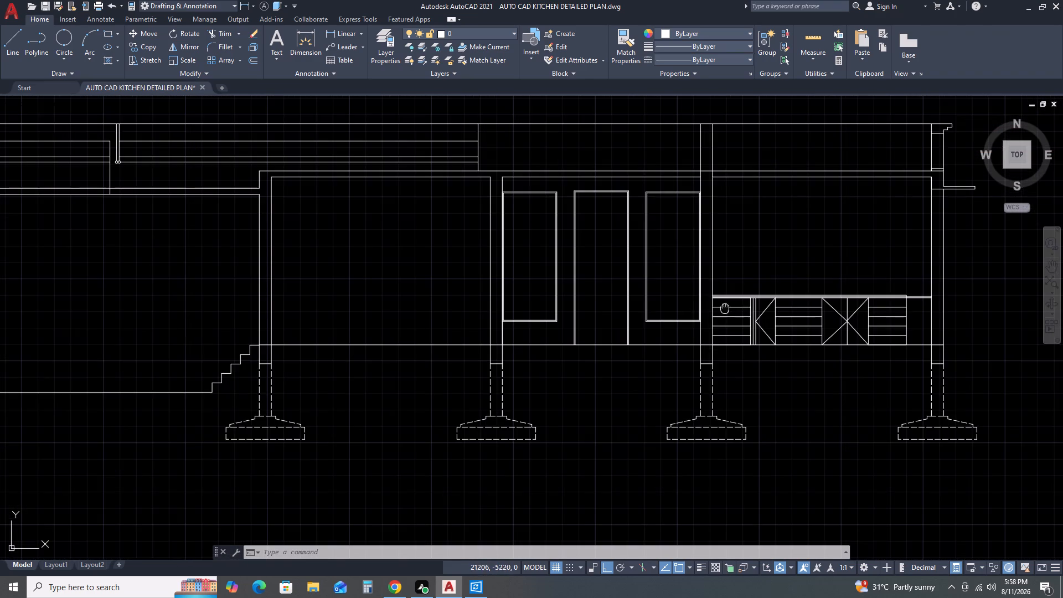
middle_drag(725, 312, 733, 394)
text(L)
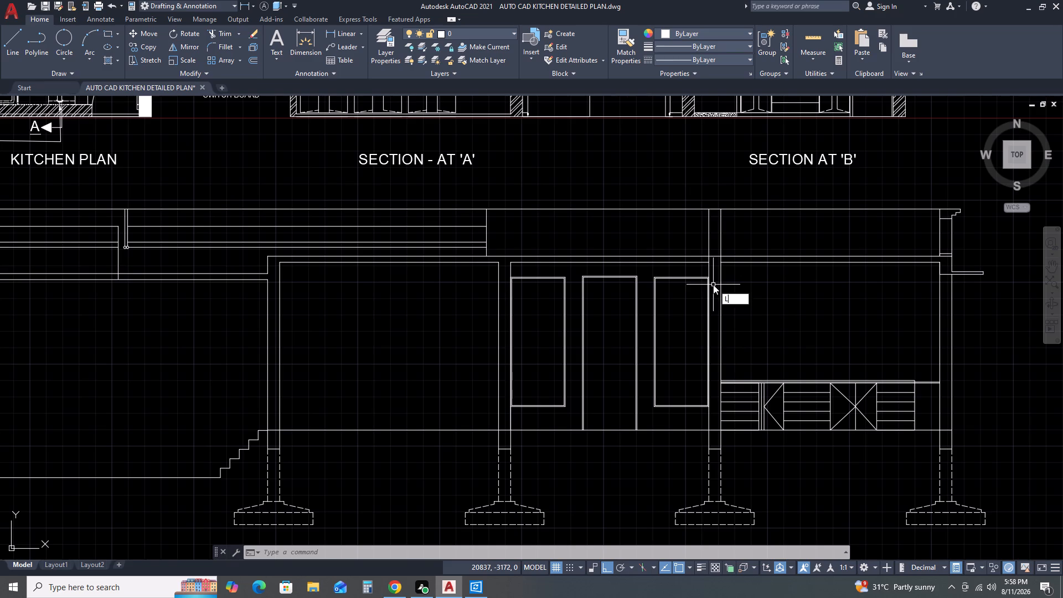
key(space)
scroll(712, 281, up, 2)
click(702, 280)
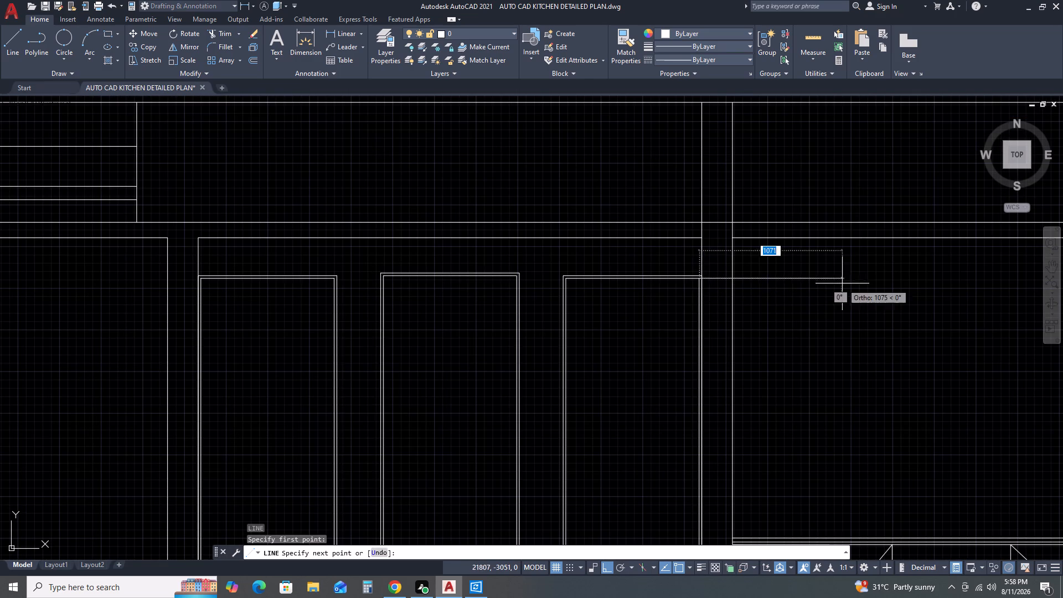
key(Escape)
Draw a horizontal line across the wall beside the kitchen cabinets, level with the adjacent window's top edge.
key(space)
scroll(702, 271, up, 2)
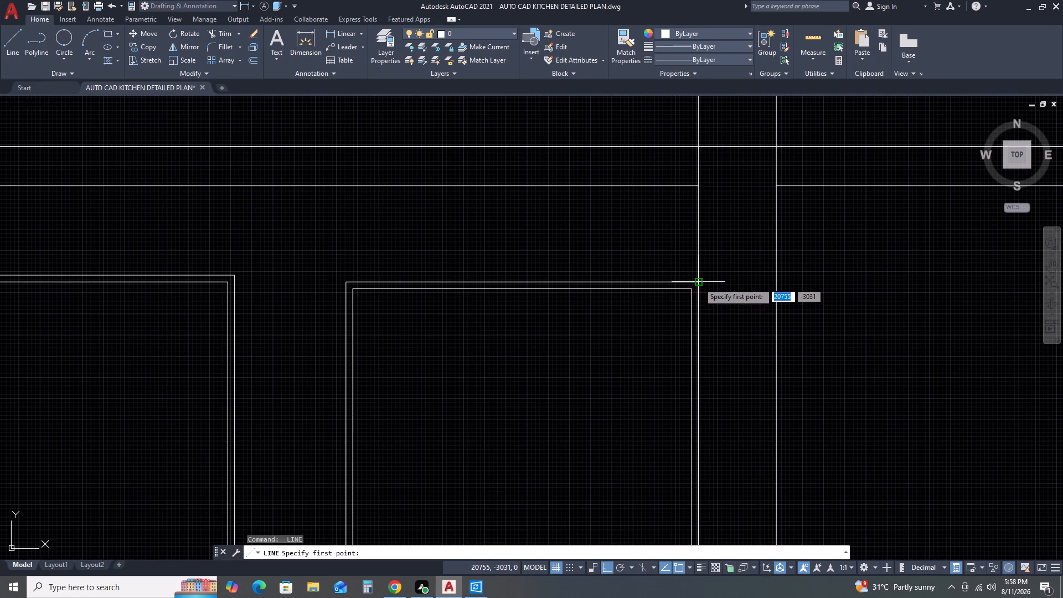
click(699, 283)
click(775, 281)
key(Escape)
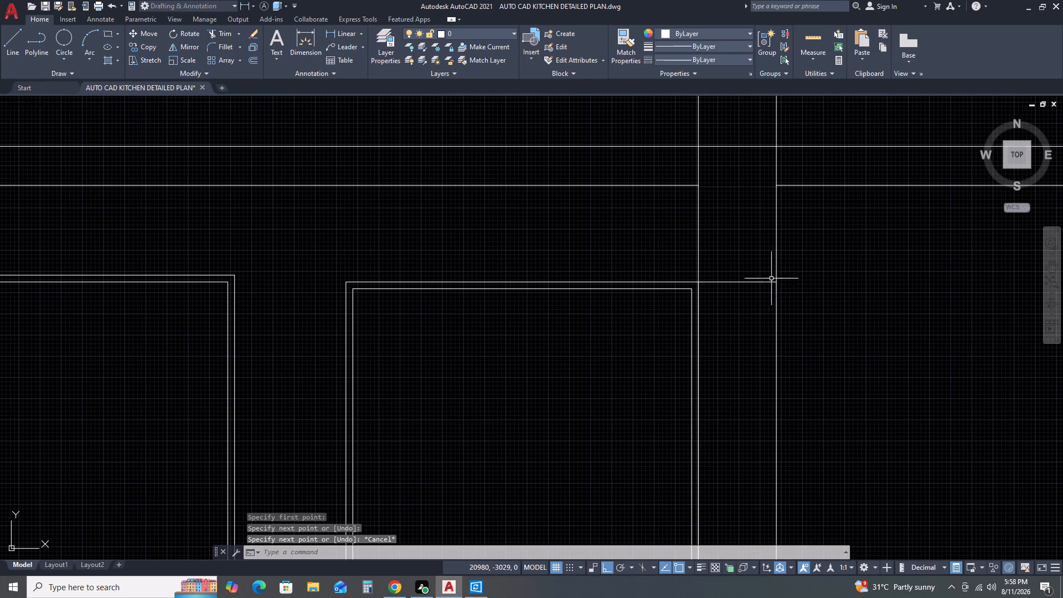
Draw a second horizontal line, 230 long, across the same wall about 560 below the window-head line.
scroll(770, 264, down, 2)
middle_drag(776, 338, 771, 224)
scroll(787, 334, down, 1)
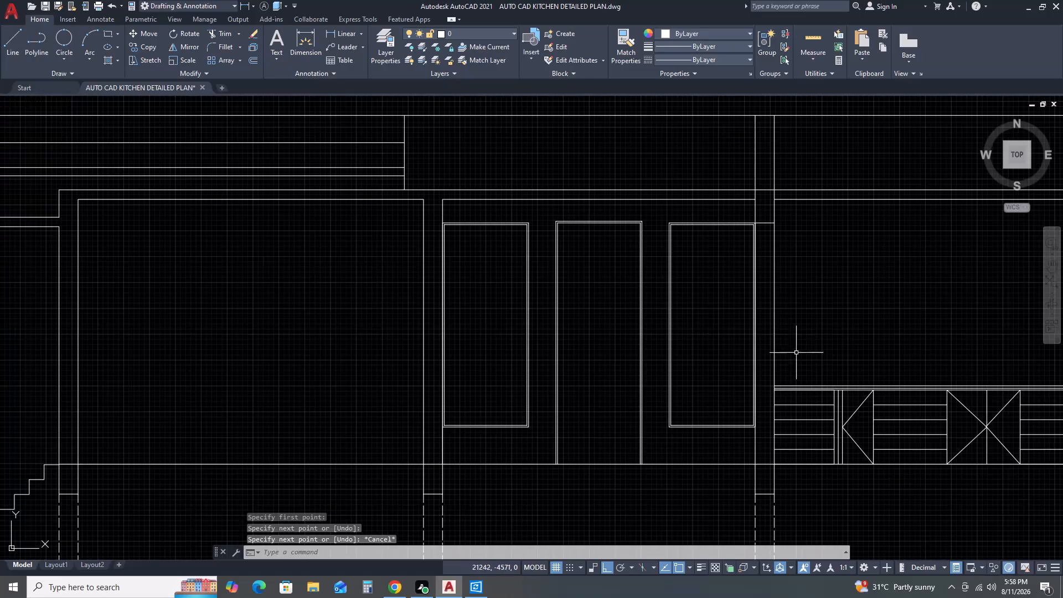
middle_drag(797, 356, 787, 275)
key(space)
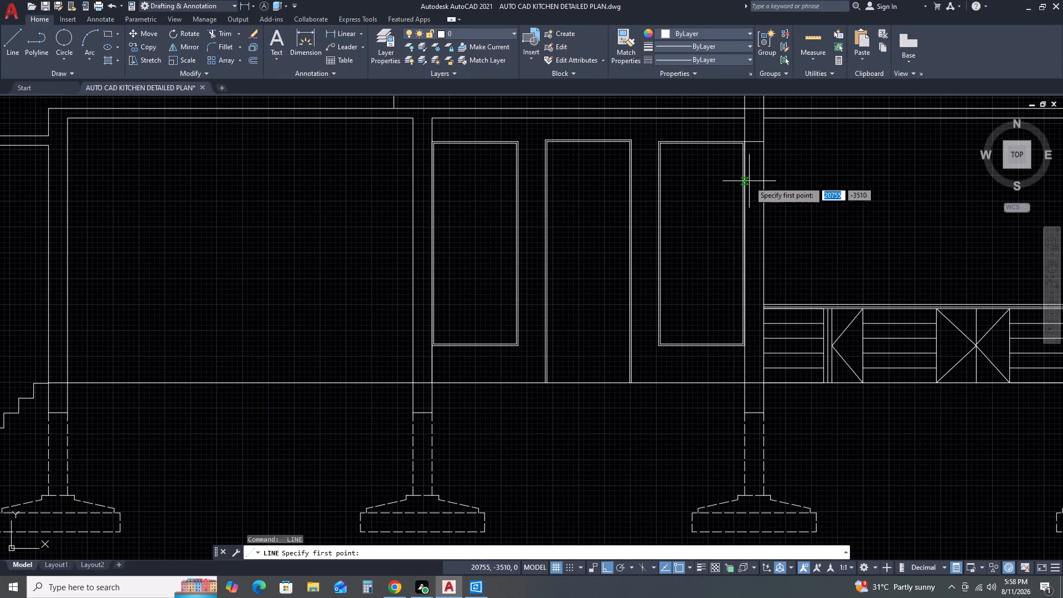
click(746, 188)
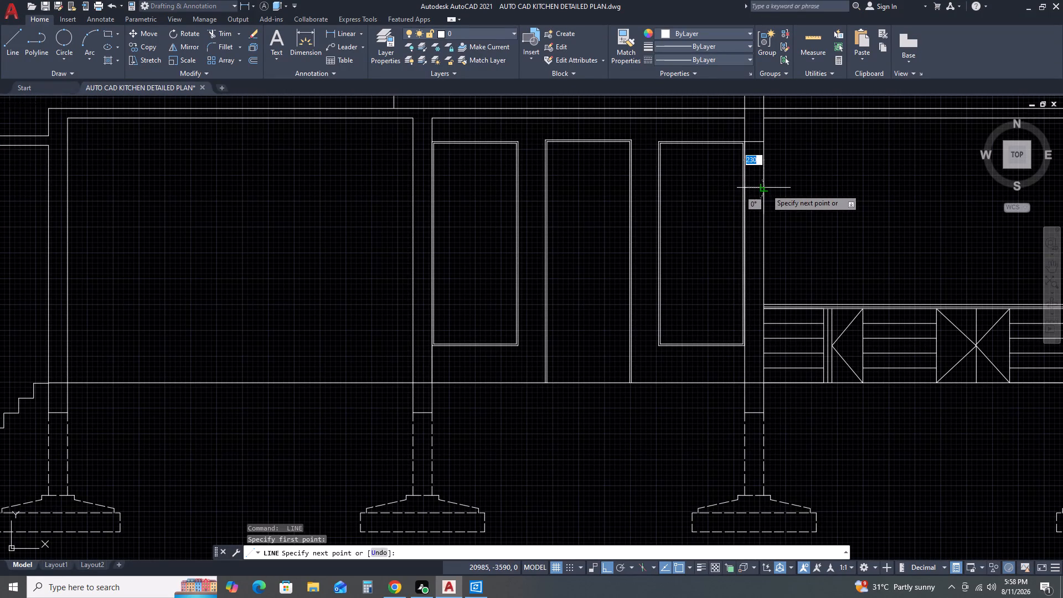
click(766, 189)
key(Escape)
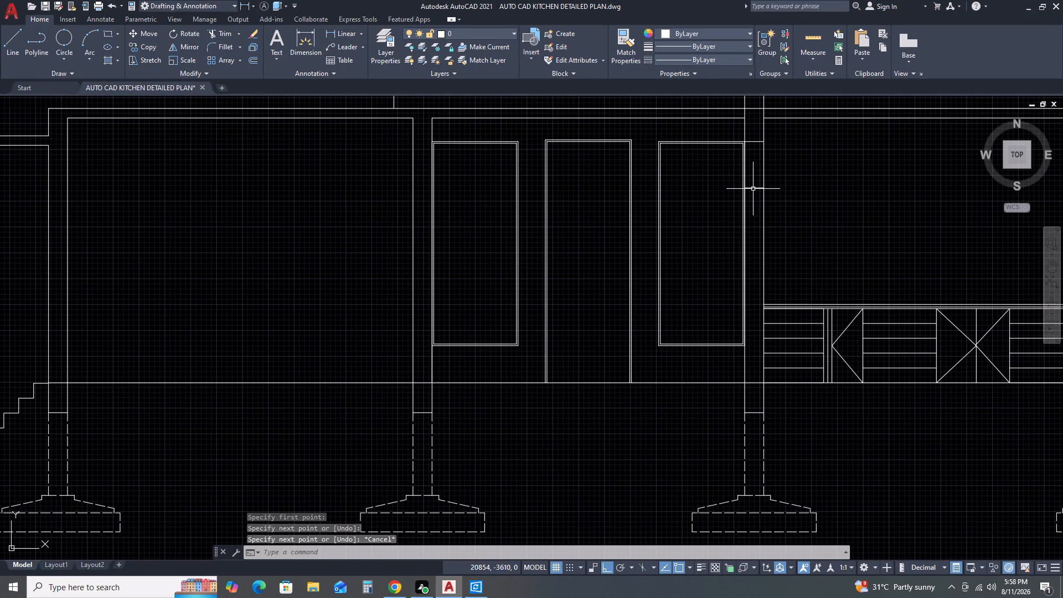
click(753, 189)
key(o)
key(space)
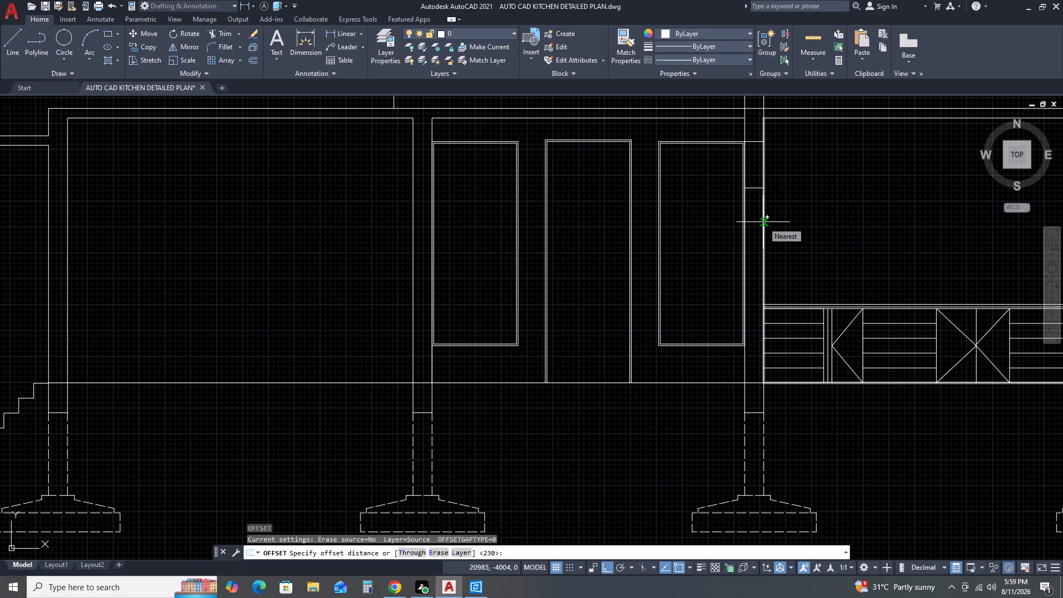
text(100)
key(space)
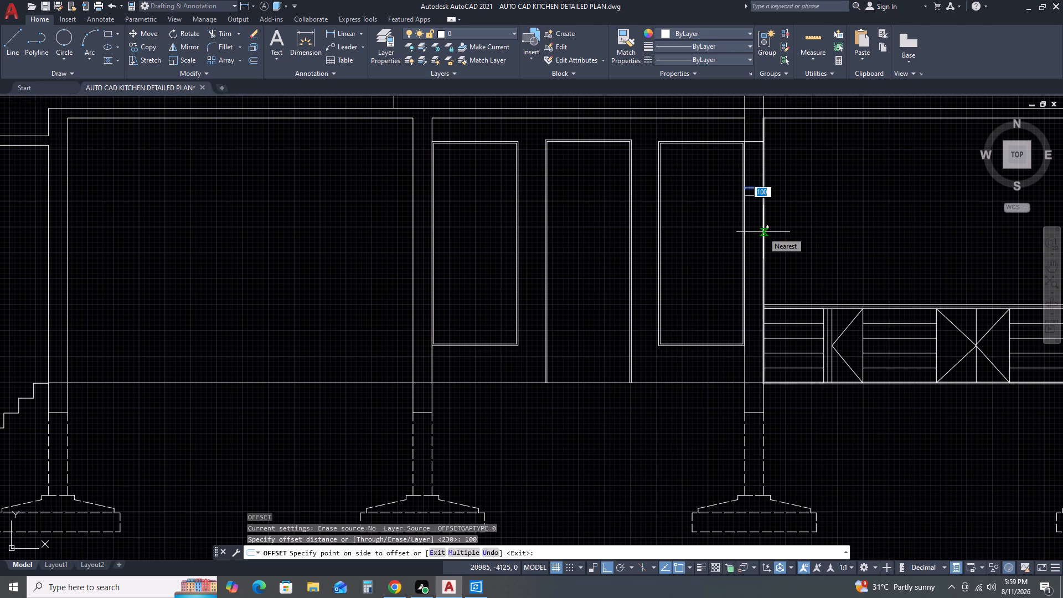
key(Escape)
Offset the lower horizontal line in the wall beside the kitchen cabinets 200 downward.
click(758, 185)
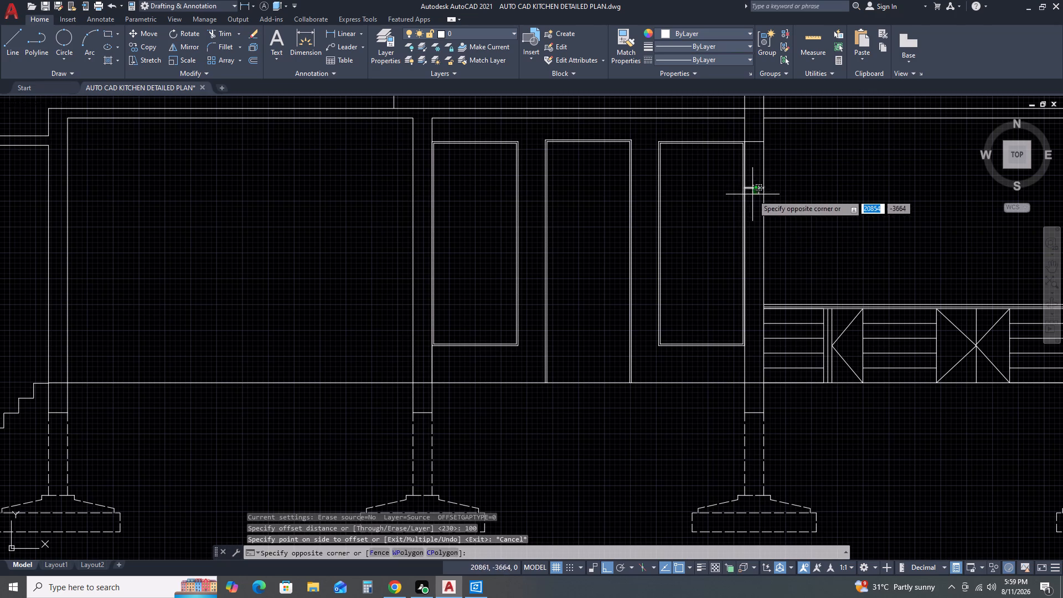
click(752, 194)
text(O)
key(space)
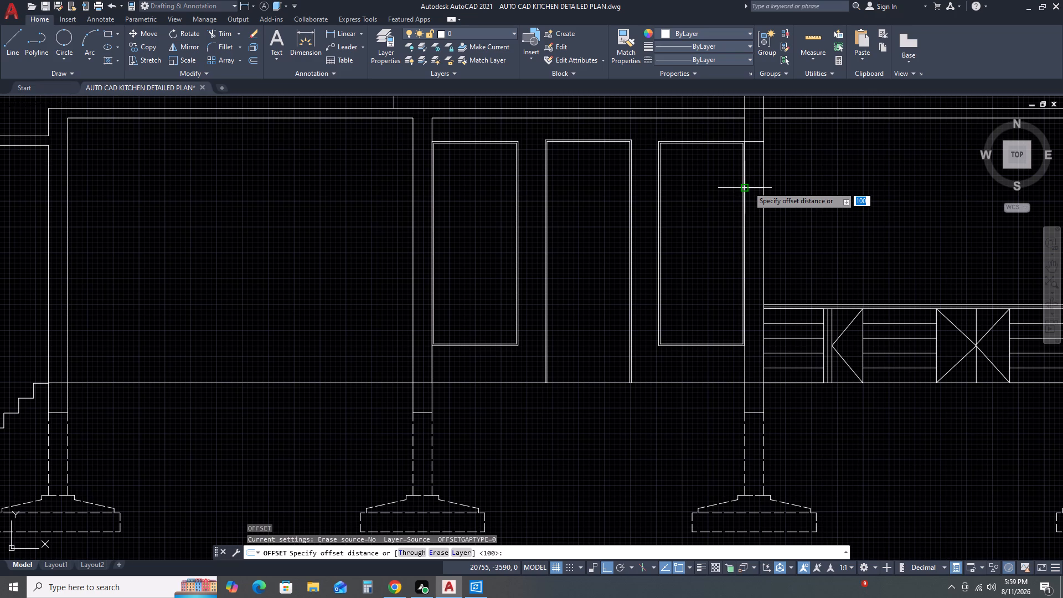
key(3)
key(BackSpace)
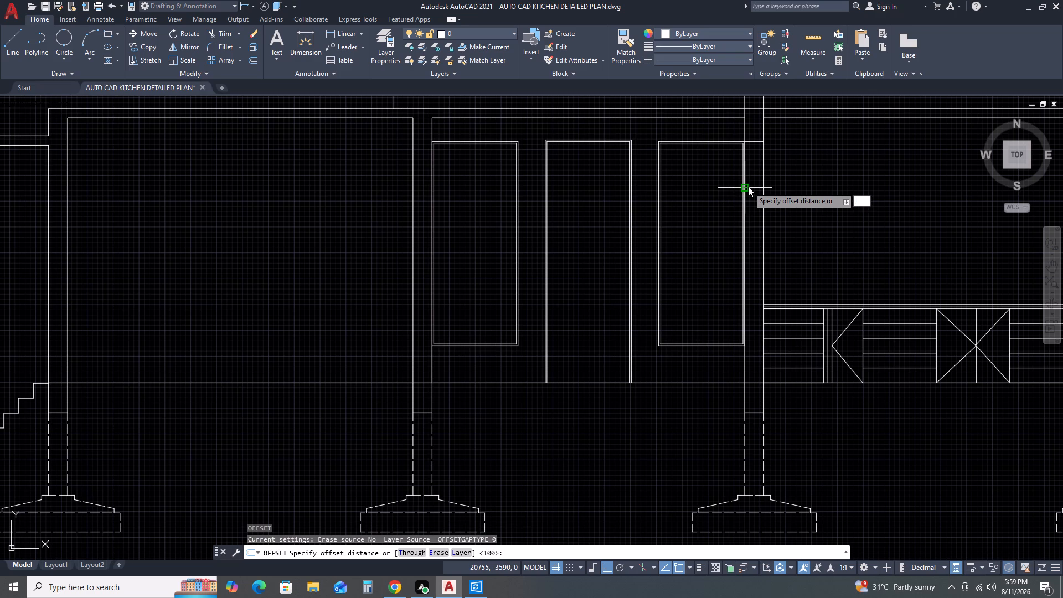
key(2)
text(00)
key(space)
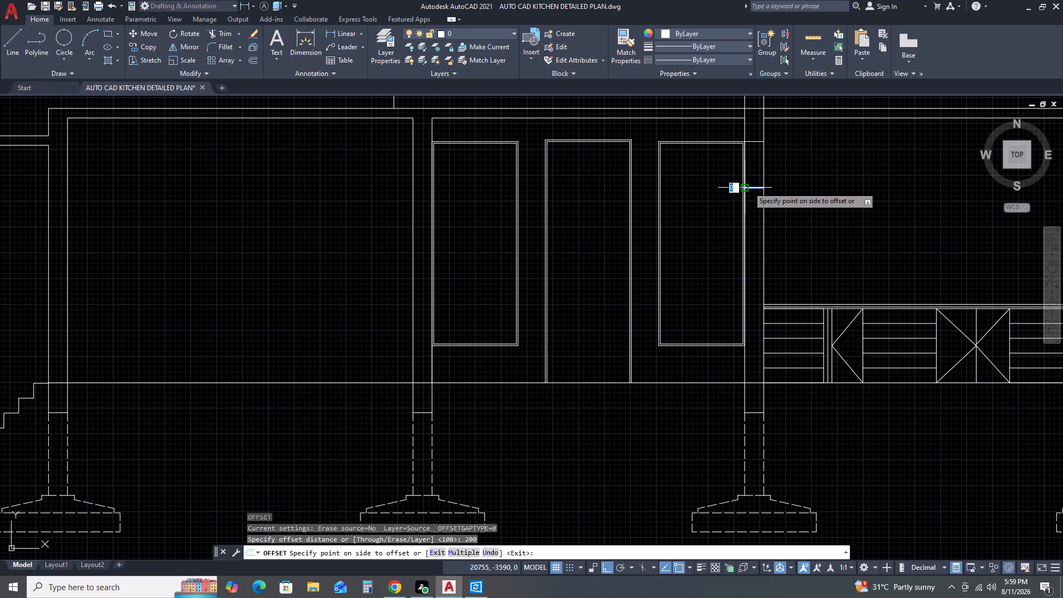
click(750, 240)
key(Escape)
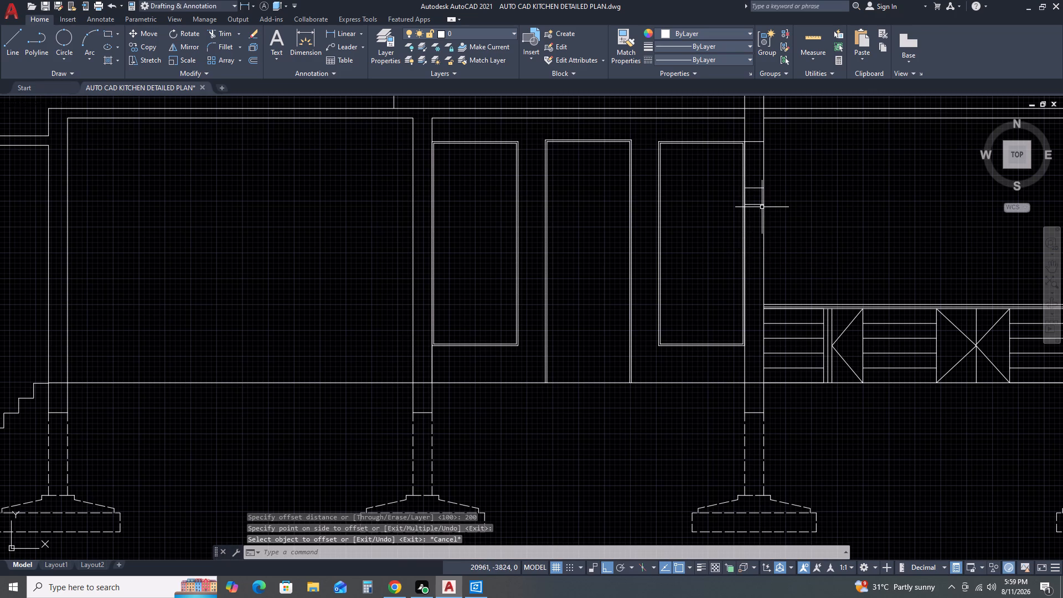
Draw a horizontal line about 1000 long between the door frame's inner edges, in the upper part of the door.
scroll(804, 165, down, 1)
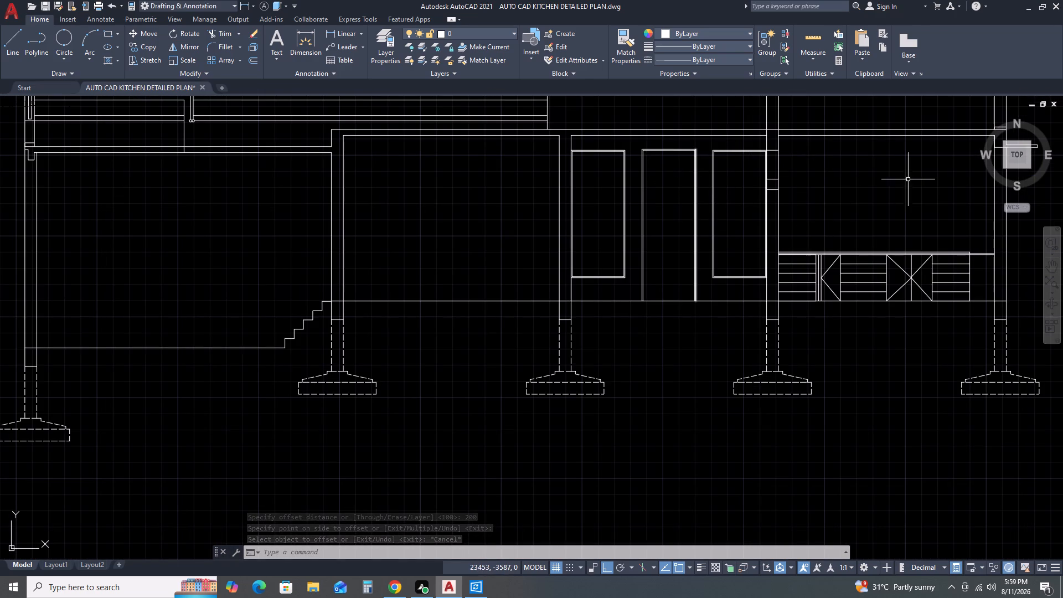
key(l)
key(space)
scroll(643, 187, up, 1)
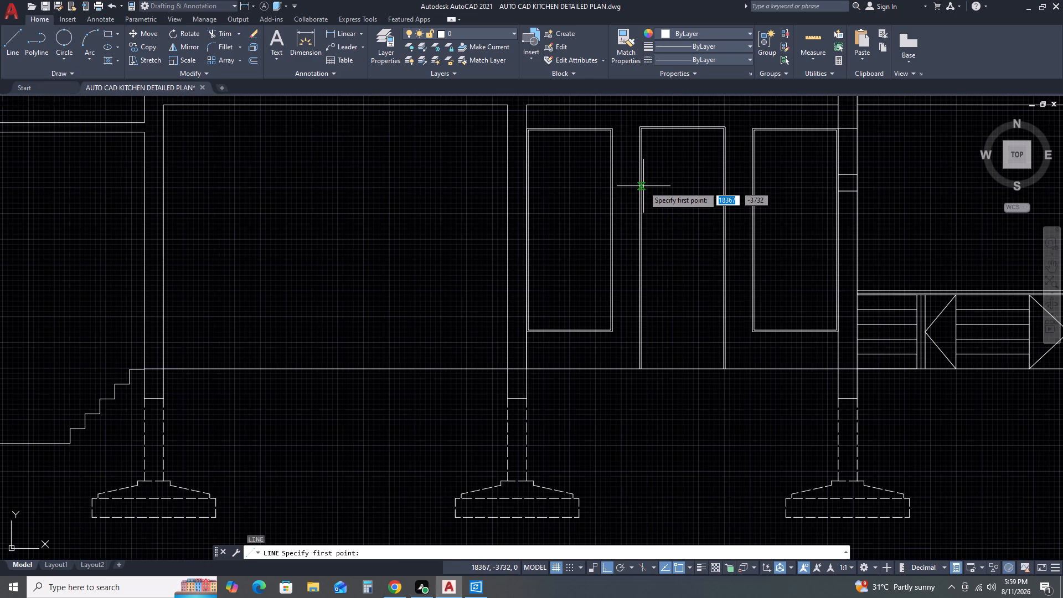
scroll(642, 188, up, 2)
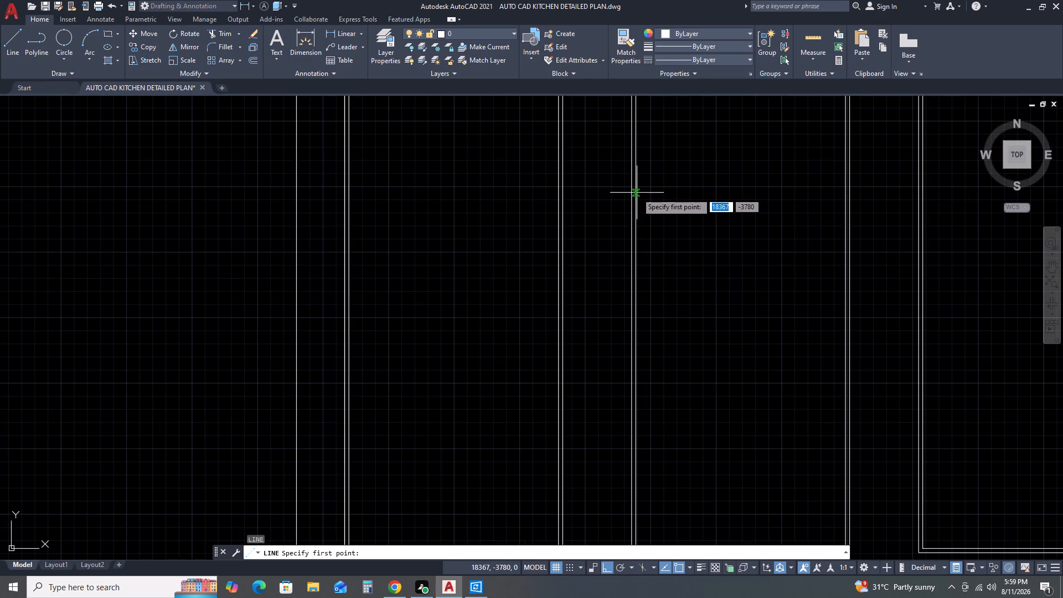
click(637, 193)
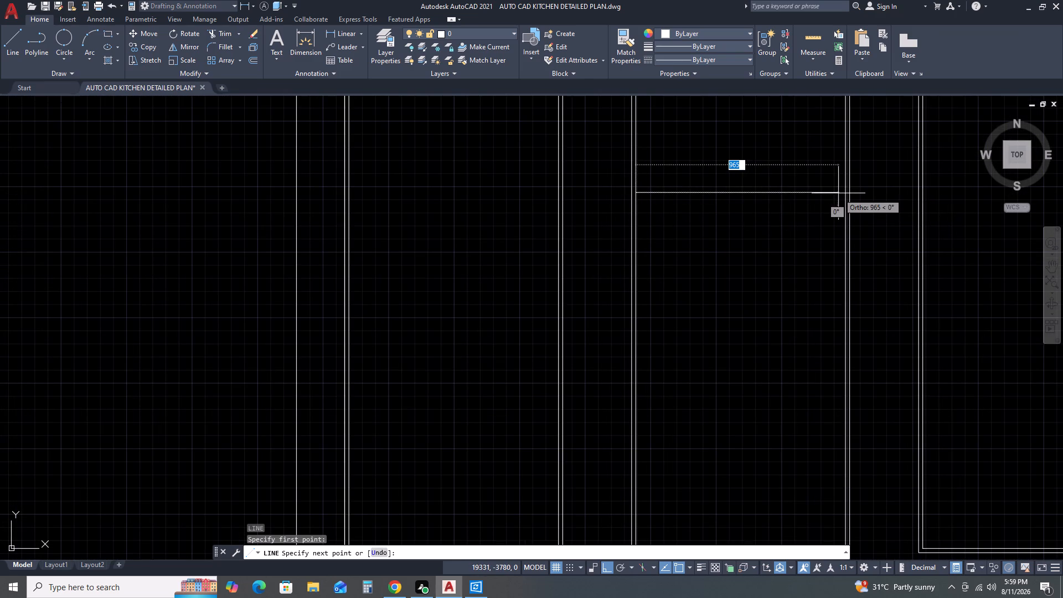
click(845, 193)
key(Escape)
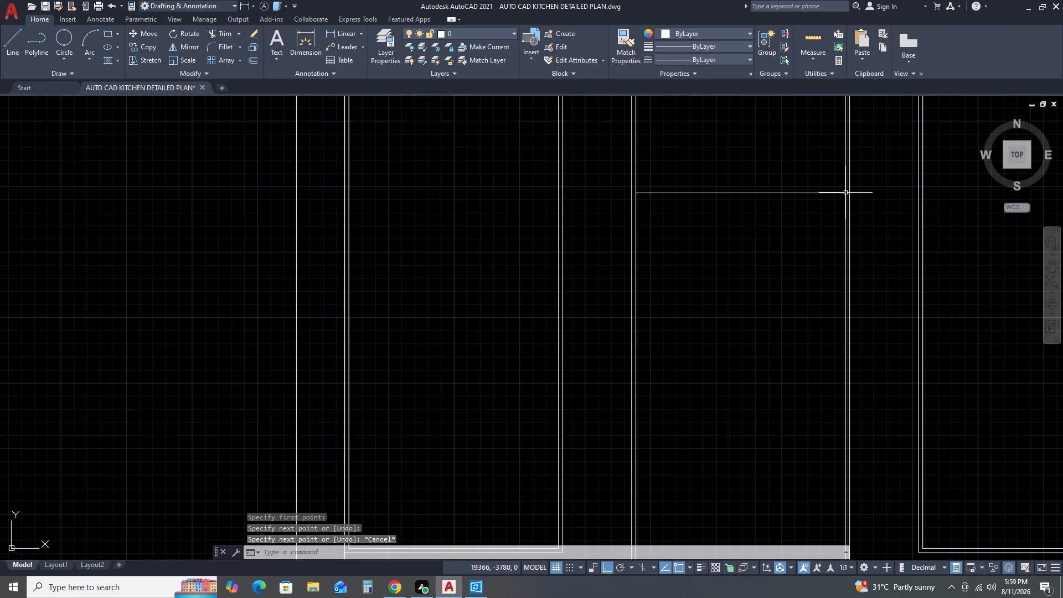
Offset the door's horizontal line 20 downward to form a transom bar.
drag(828, 188, 821, 192)
click(799, 216)
text(O 20)
key(space)
click(799, 216)
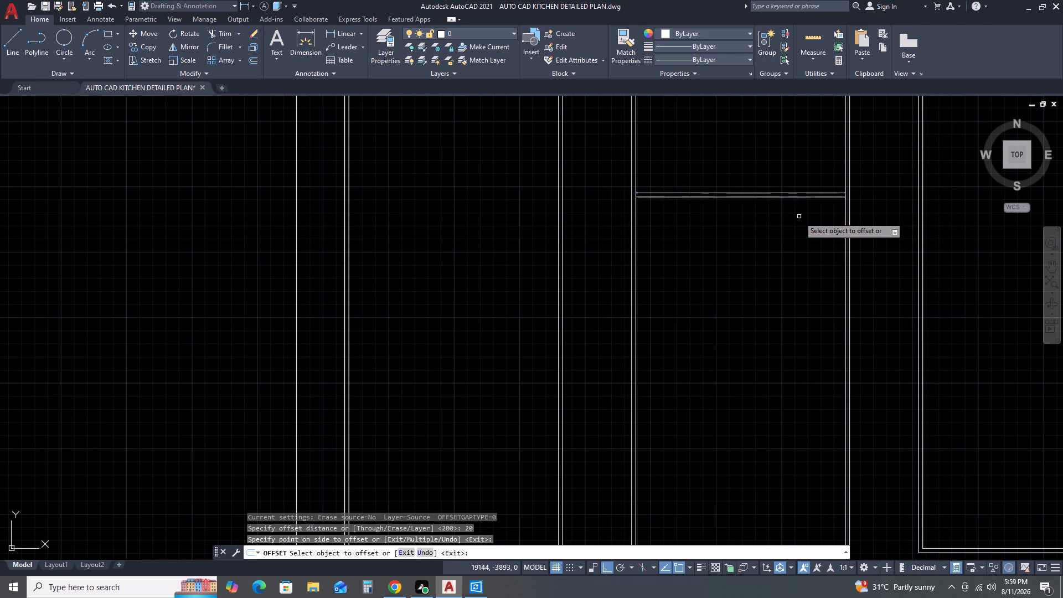
key(Escape)
Move the door's two transom lines straight up by about 195.
scroll(798, 215, down, 2)
middle_drag(796, 184, 781, 299)
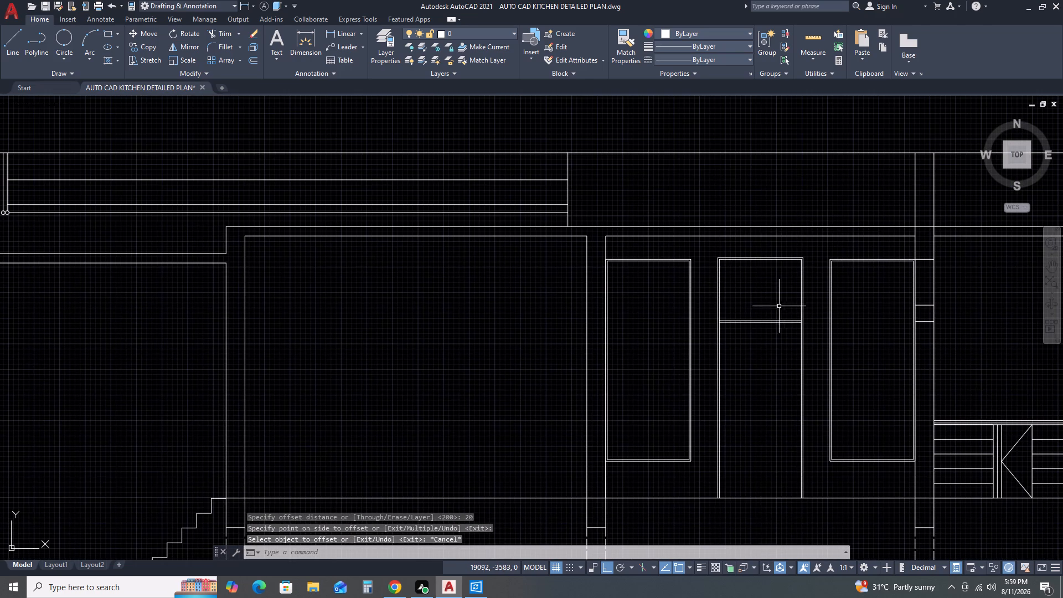
scroll(741, 323, up, 1)
drag(783, 328, 778, 313)
click(775, 300)
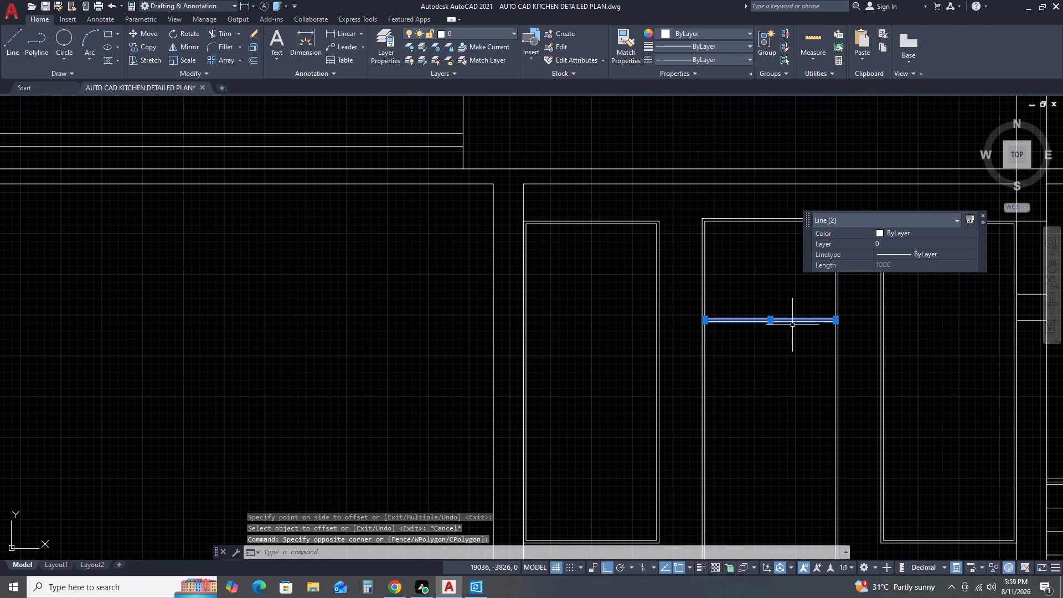
text(M)
key(space)
click(797, 337)
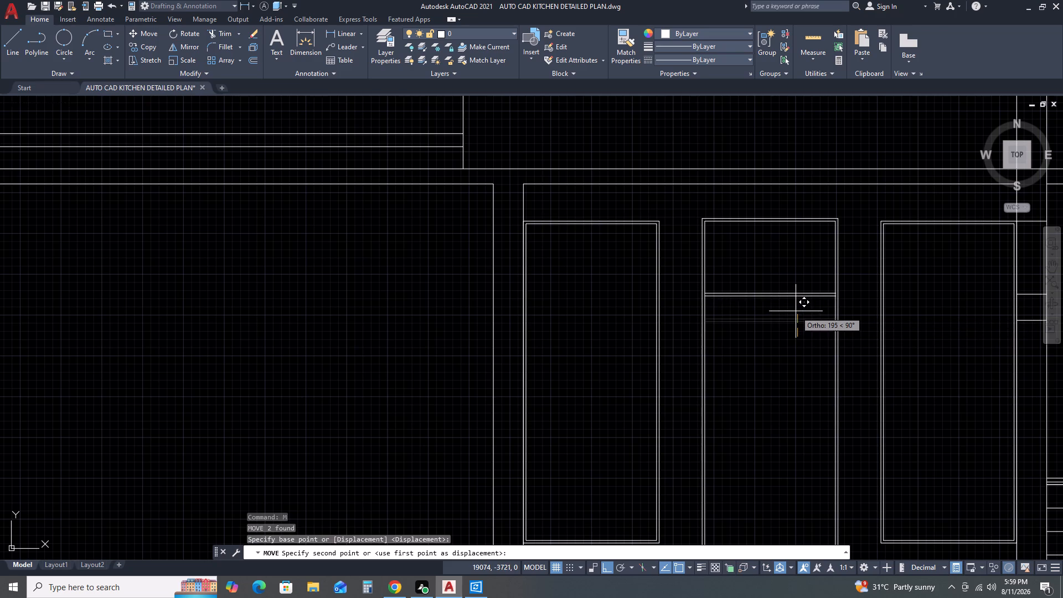
click(796, 311)
key(Escape)
Draw two crossing diagonal lines between opposite inner corners of the door panel above the transom.
text(L)
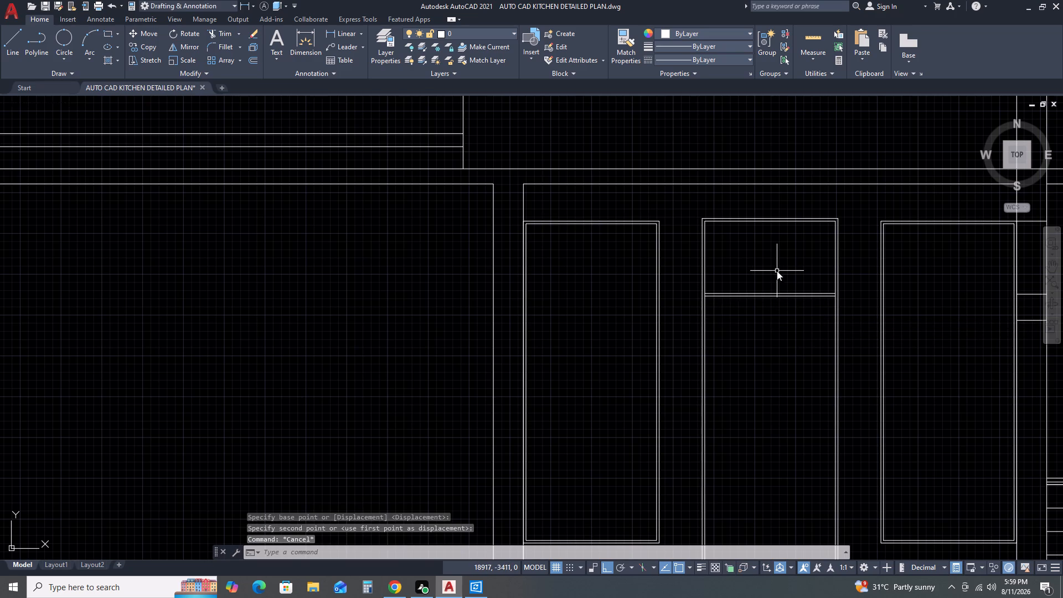
key(space)
scroll(714, 217, up, 3)
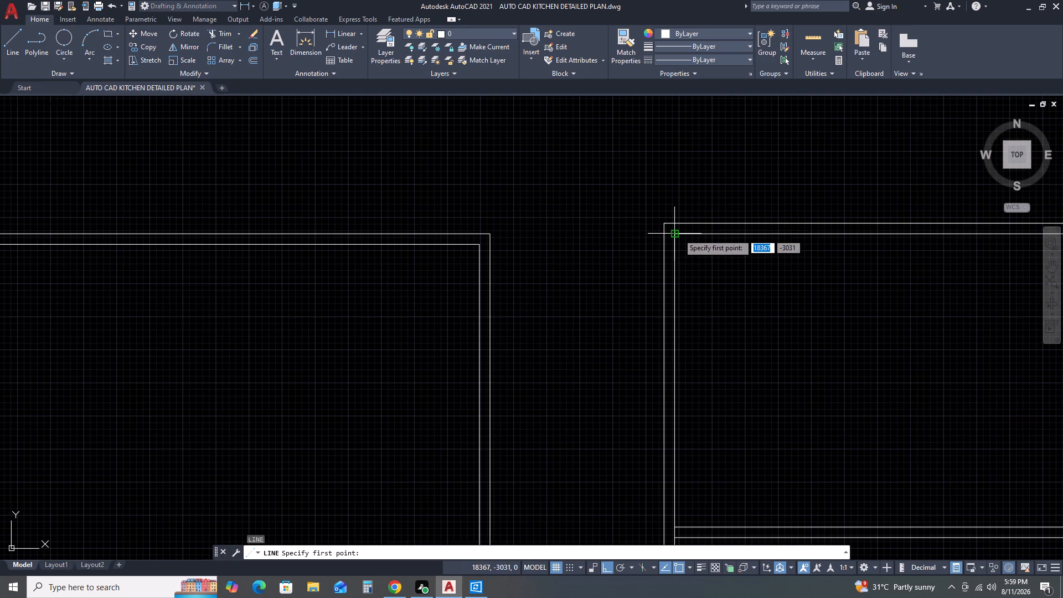
click(678, 234)
scroll(719, 269, down, 2)
scroll(773, 304, down, 1)
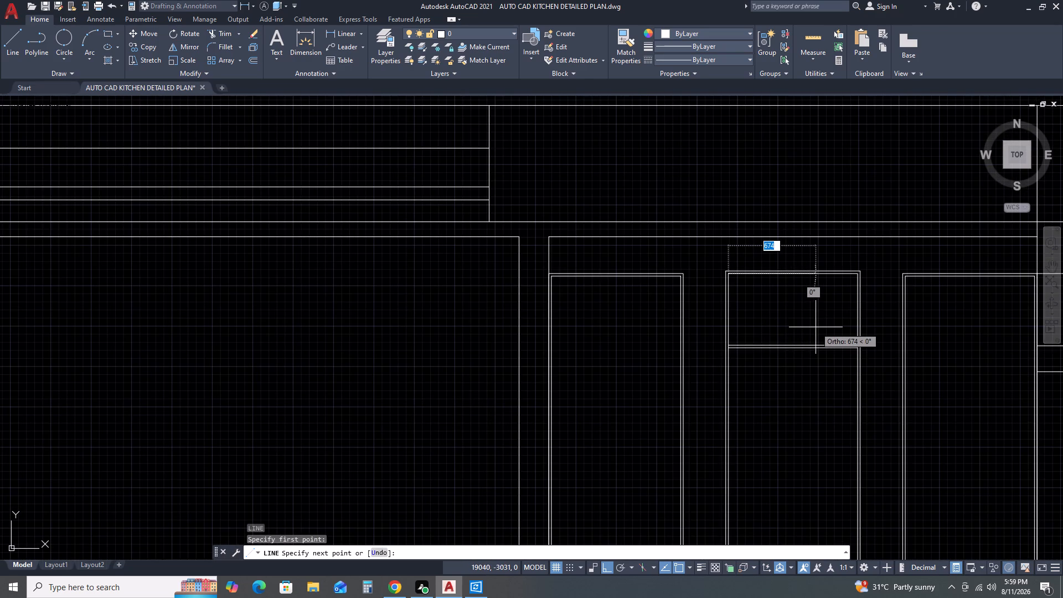
key(F8)
scroll(847, 339, up, 1)
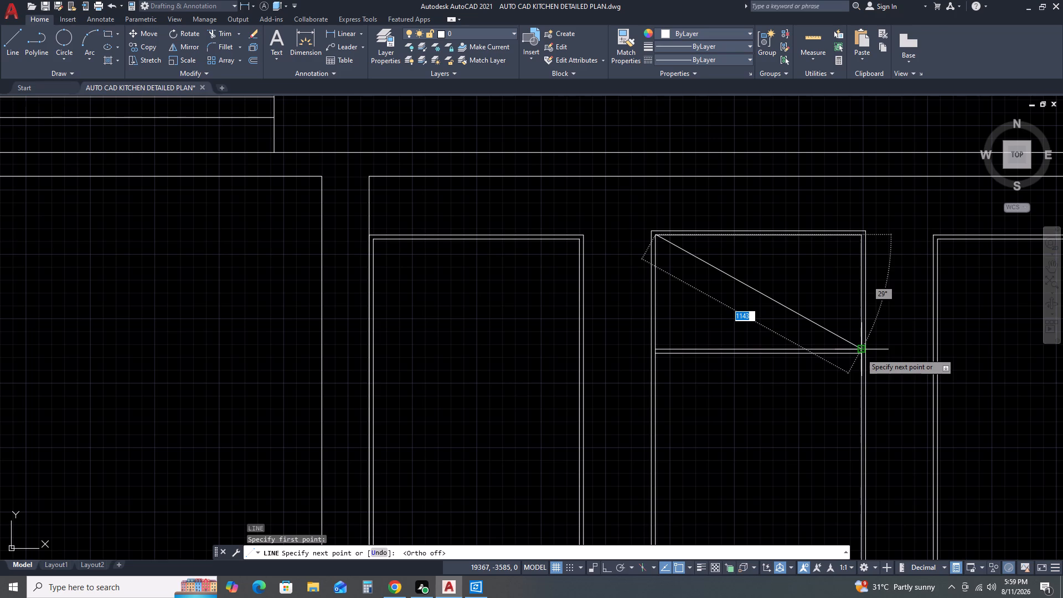
click(860, 353)
key(Escape)
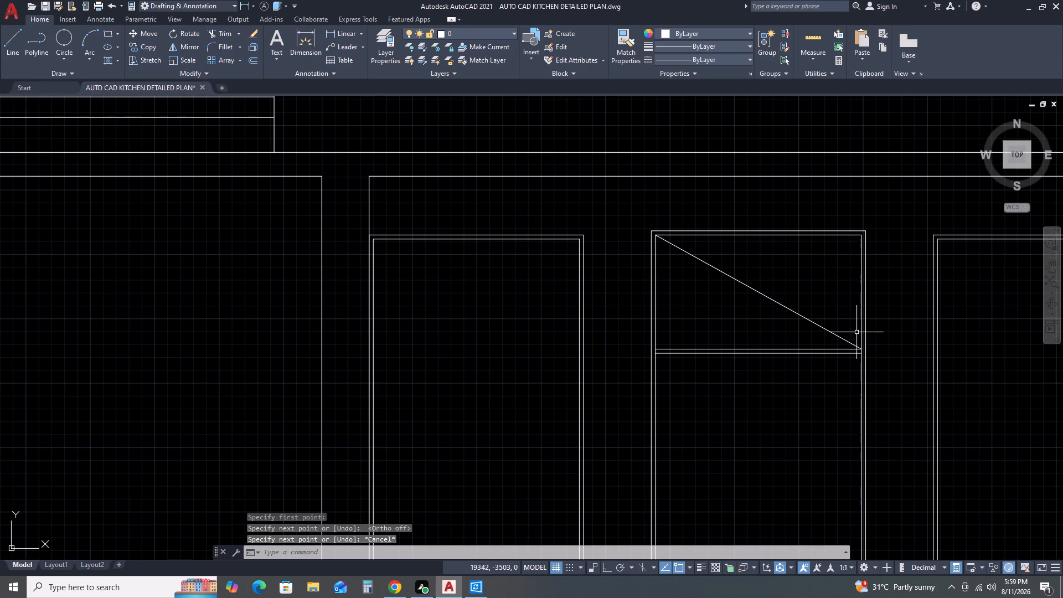
key(space)
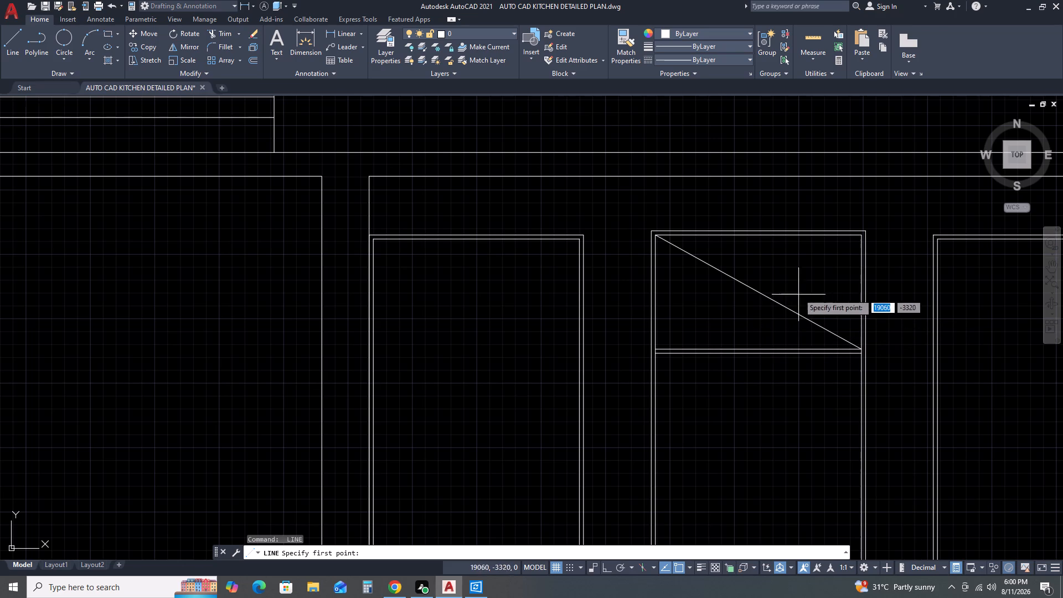
click(860, 235)
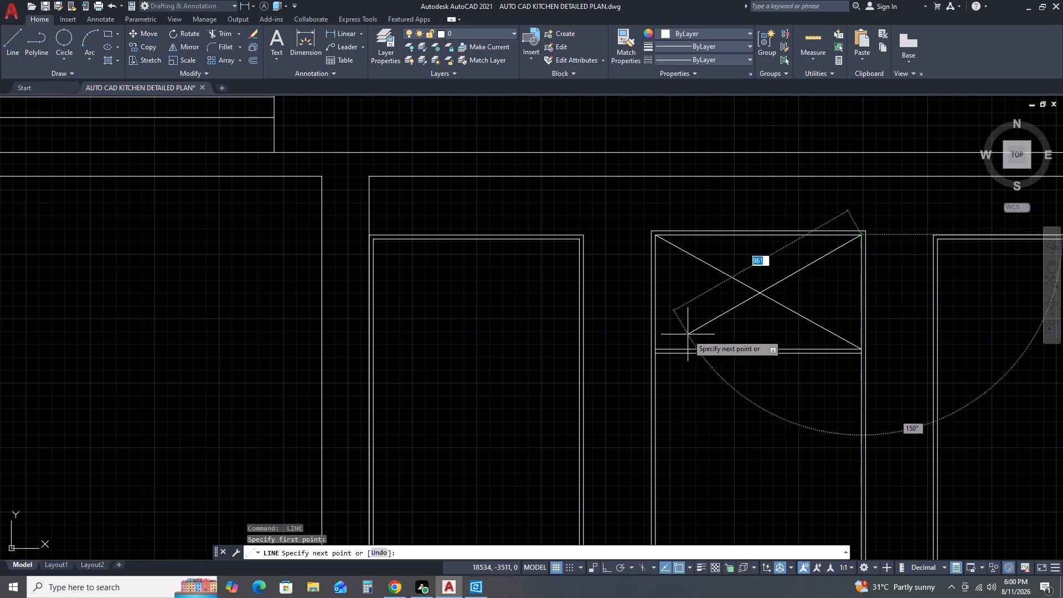
click(658, 348)
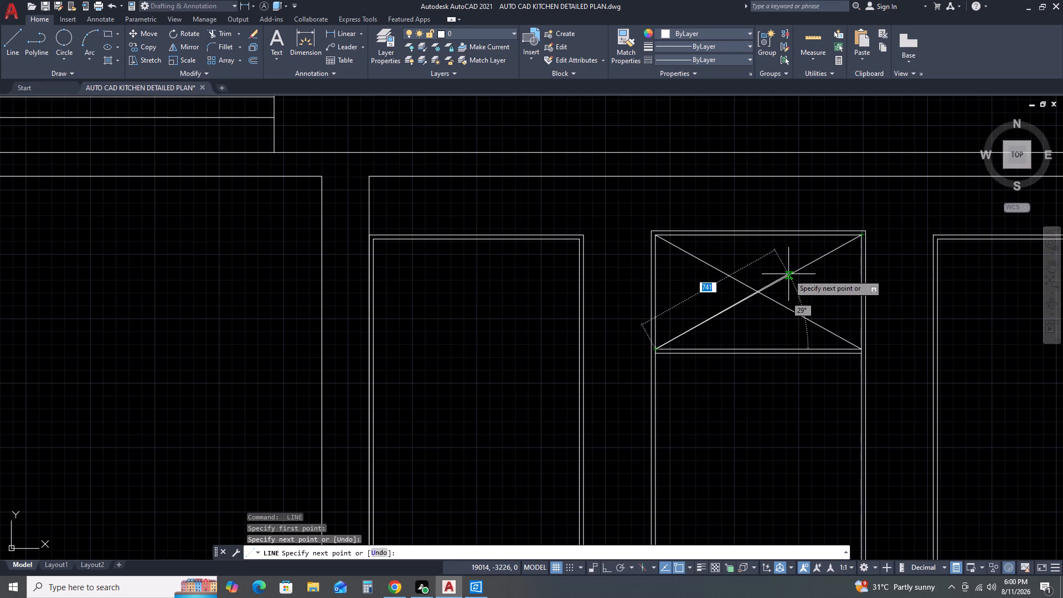
key(Escape)
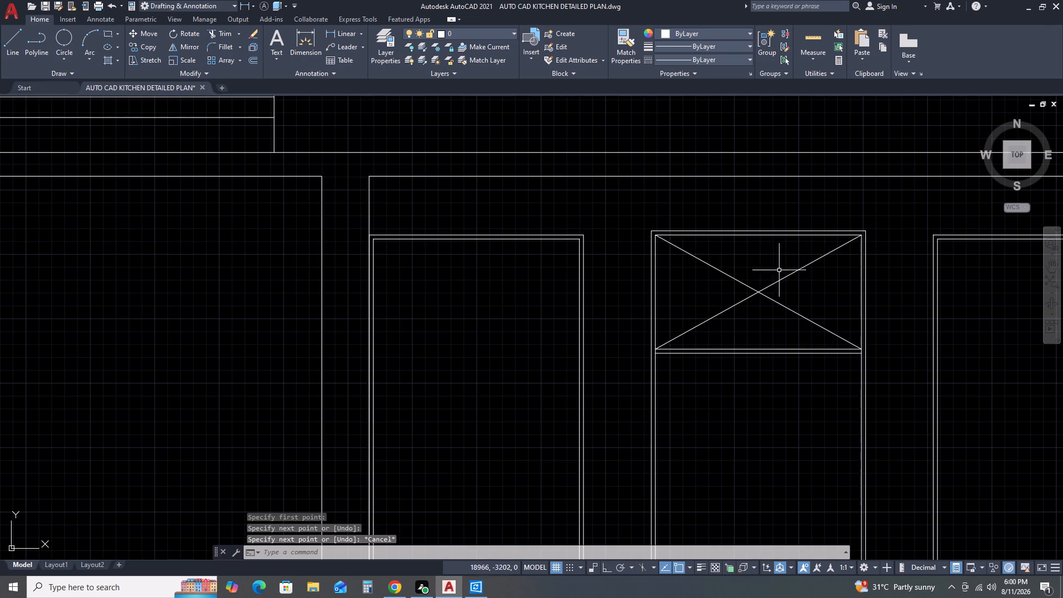
Trim the right inner door frame line between the two transom lines.
scroll(852, 345, up, 3)
text(TR)
key(space)
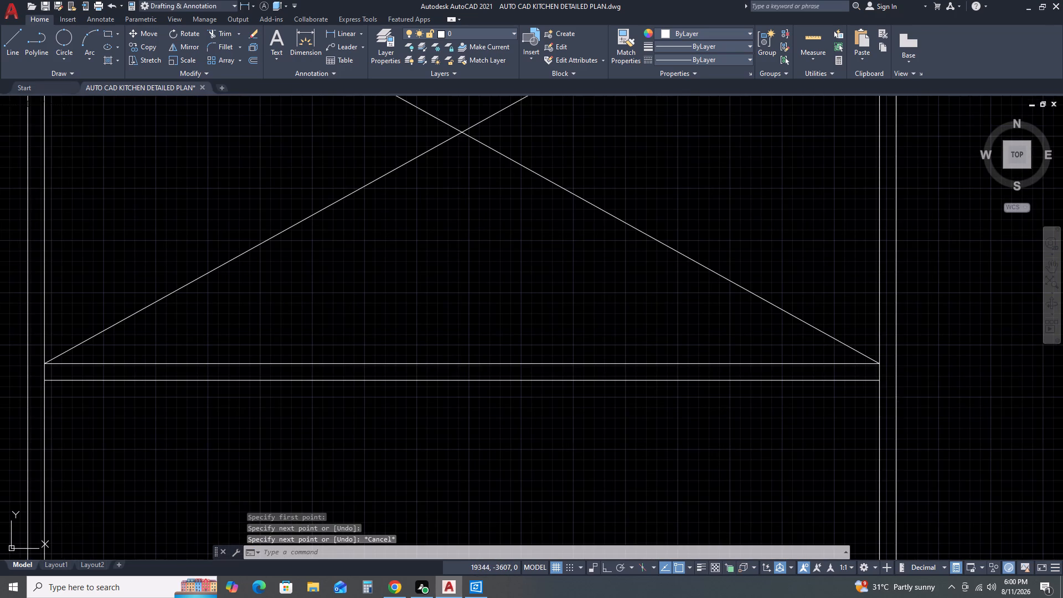
scroll(877, 381, up, 3)
click(883, 333)
click(818, 348)
scroll(825, 349, down, 4)
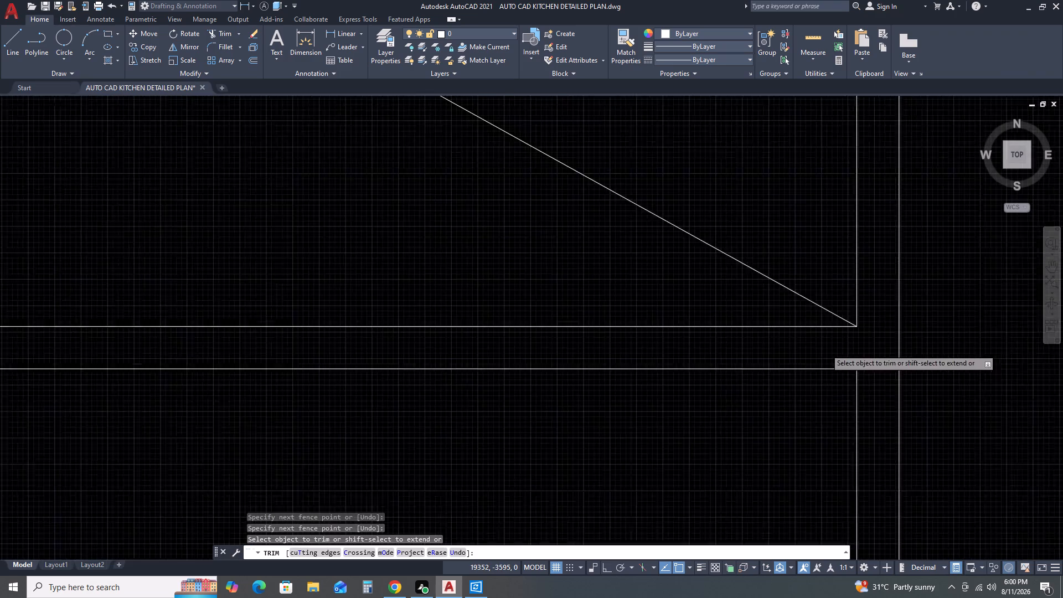
scroll(843, 367, down, 3)
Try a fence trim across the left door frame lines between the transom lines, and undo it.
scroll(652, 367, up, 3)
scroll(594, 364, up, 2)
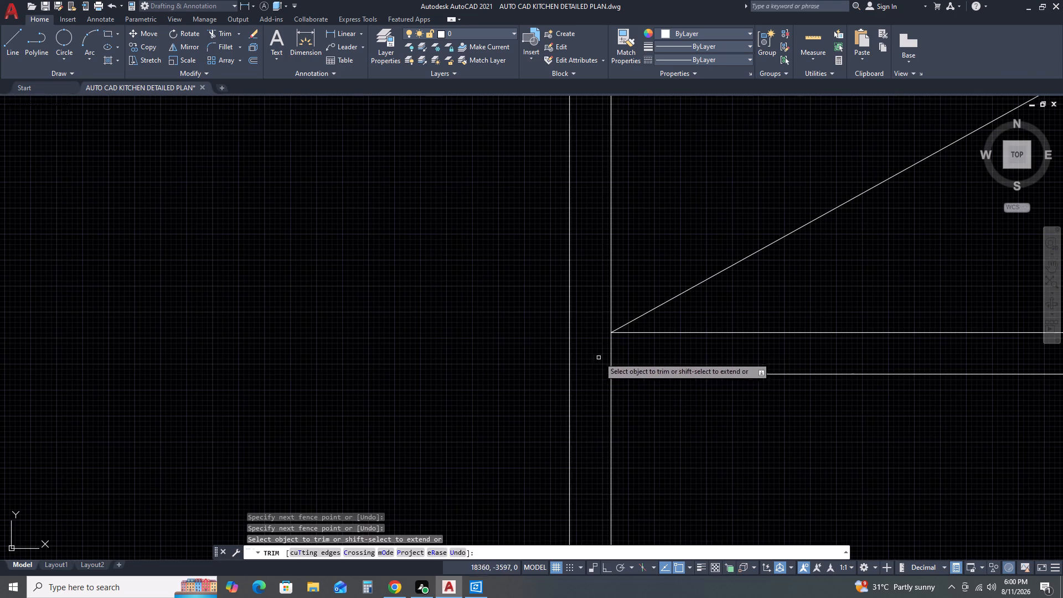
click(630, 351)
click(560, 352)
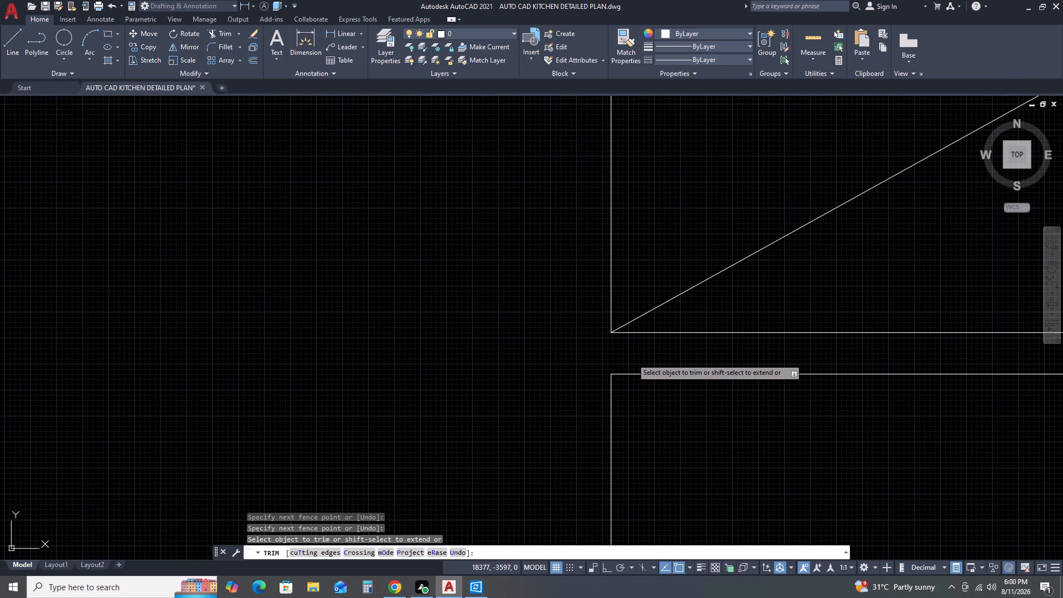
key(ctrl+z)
Trim only the left inner door frame line between the two transom lines.
scroll(787, 357, down, 3)
scroll(485, 373, down, 2)
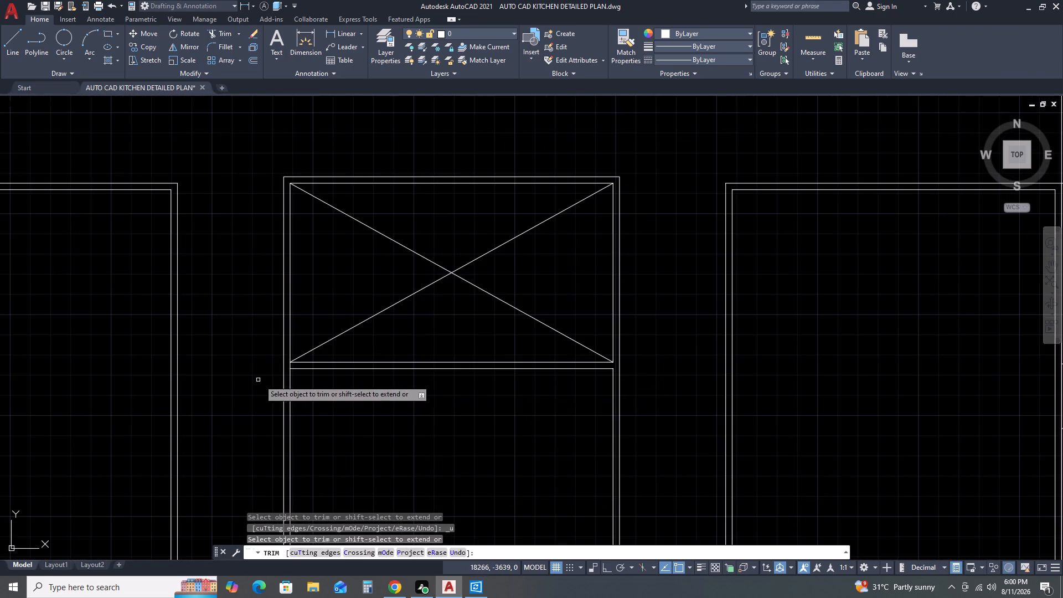
scroll(296, 369, up, 2)
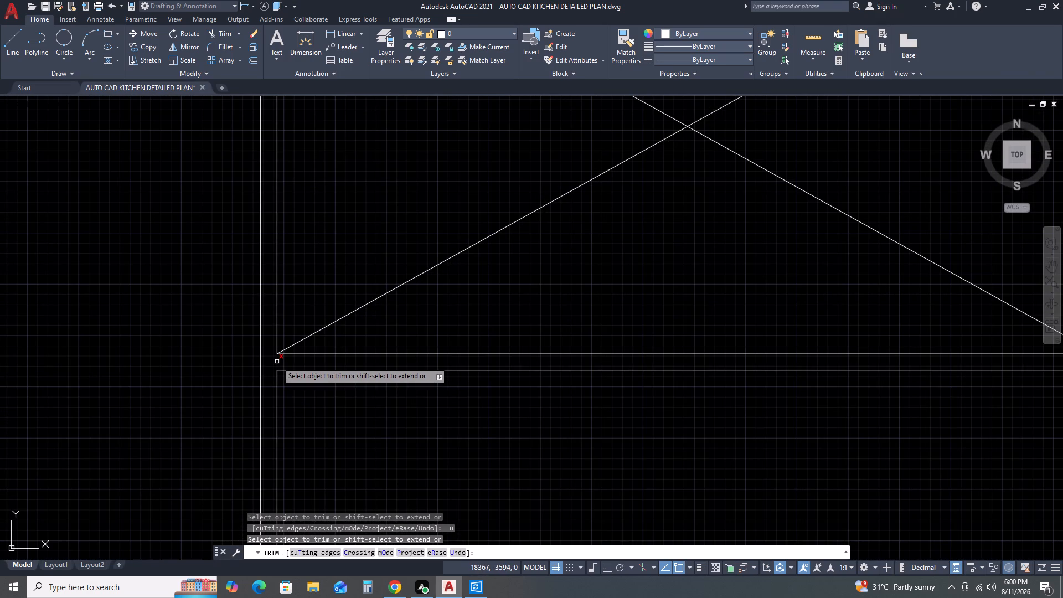
click(277, 362)
key(Escape)
Draw a horizontal line, 230 long, across the wall left of the door's left-hand window, level with the window head.
scroll(465, 358, down, 4)
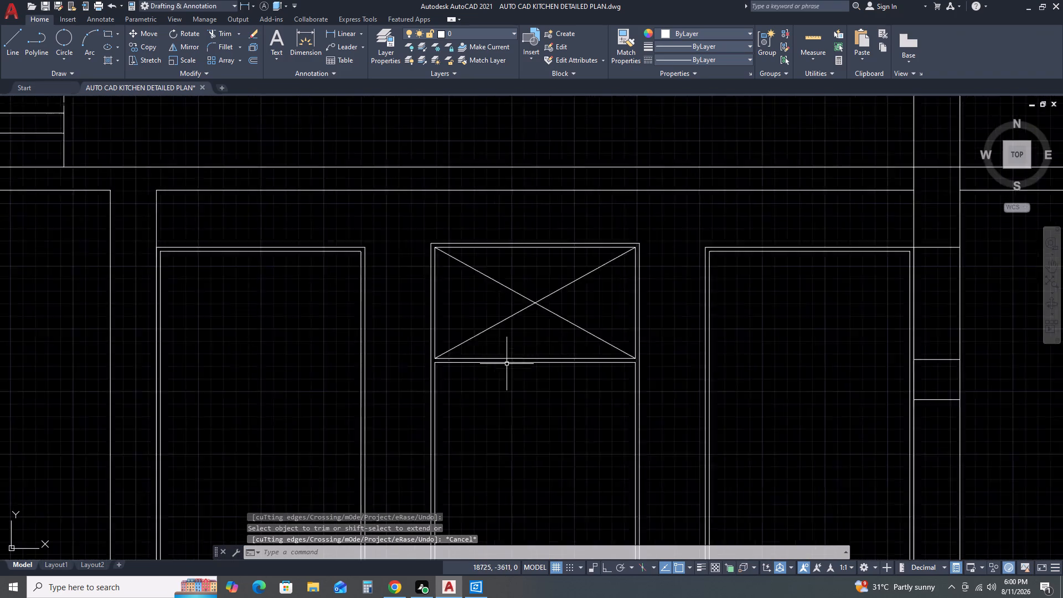
scroll(544, 371, down, 1)
scroll(622, 417, down, 1)
middle_drag(652, 417, 641, 364)
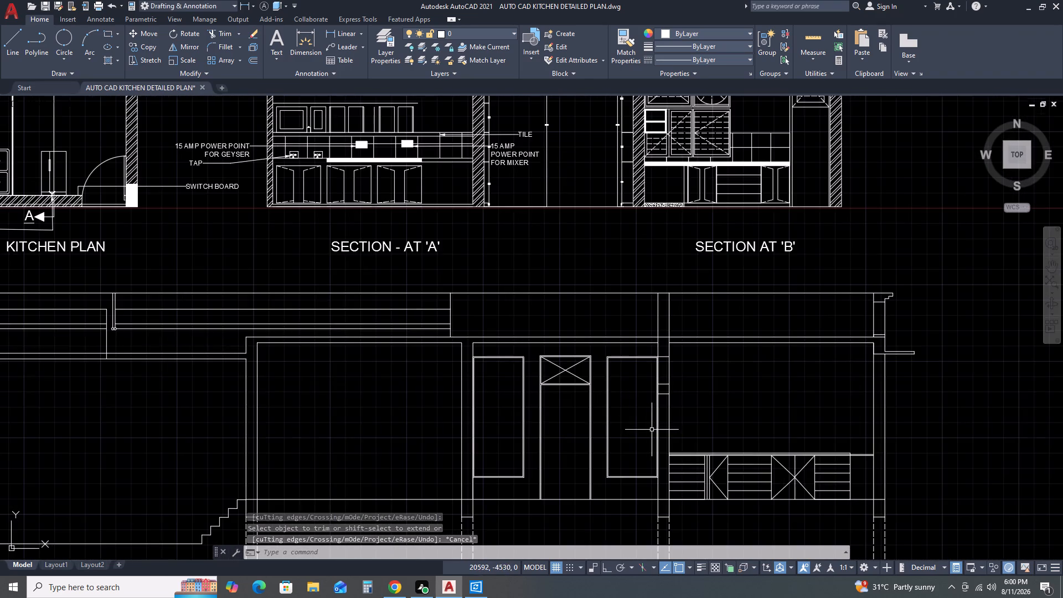
middle_drag(641, 364, 636, 338)
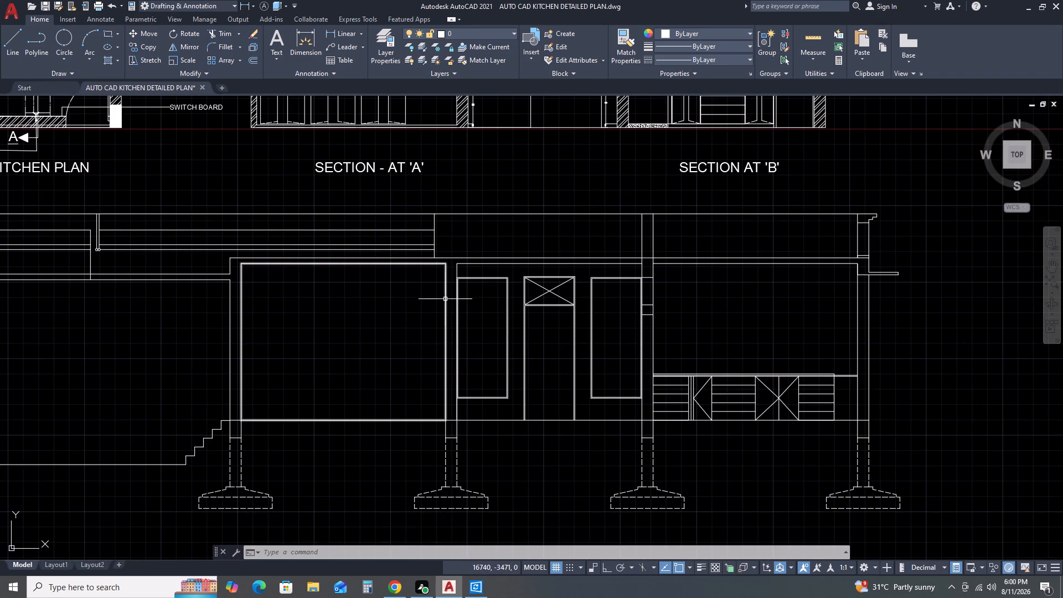
text(L)
key(space)
scroll(465, 283, up, 4)
click(437, 263)
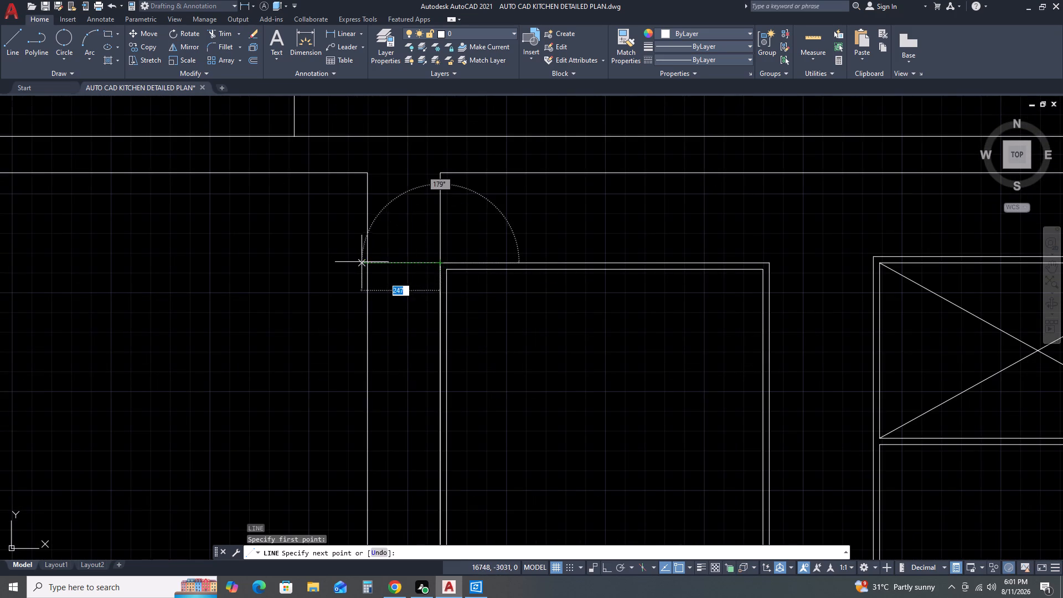
click(364, 261)
key(Escape)
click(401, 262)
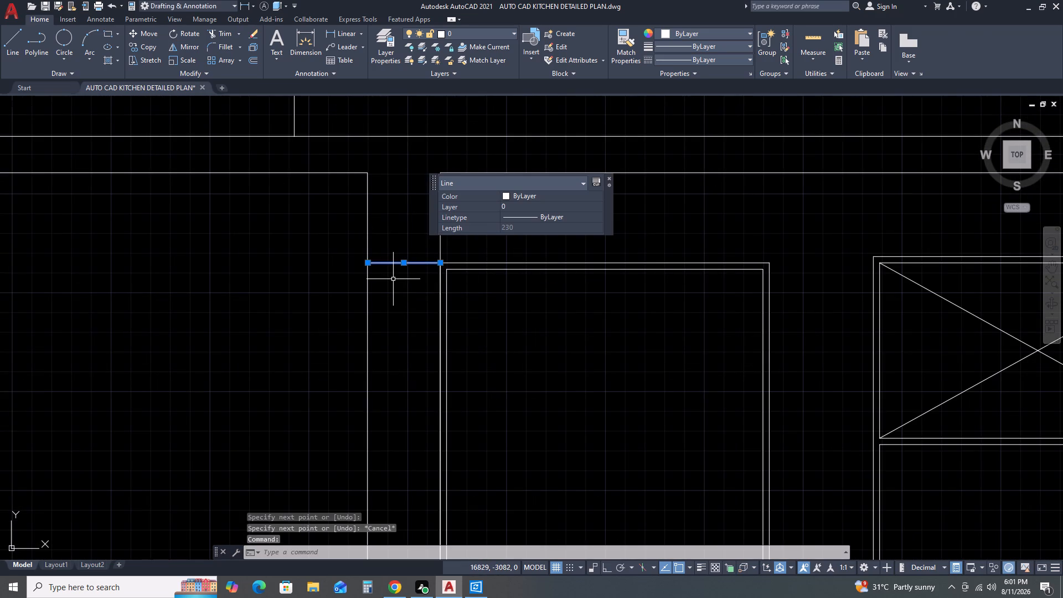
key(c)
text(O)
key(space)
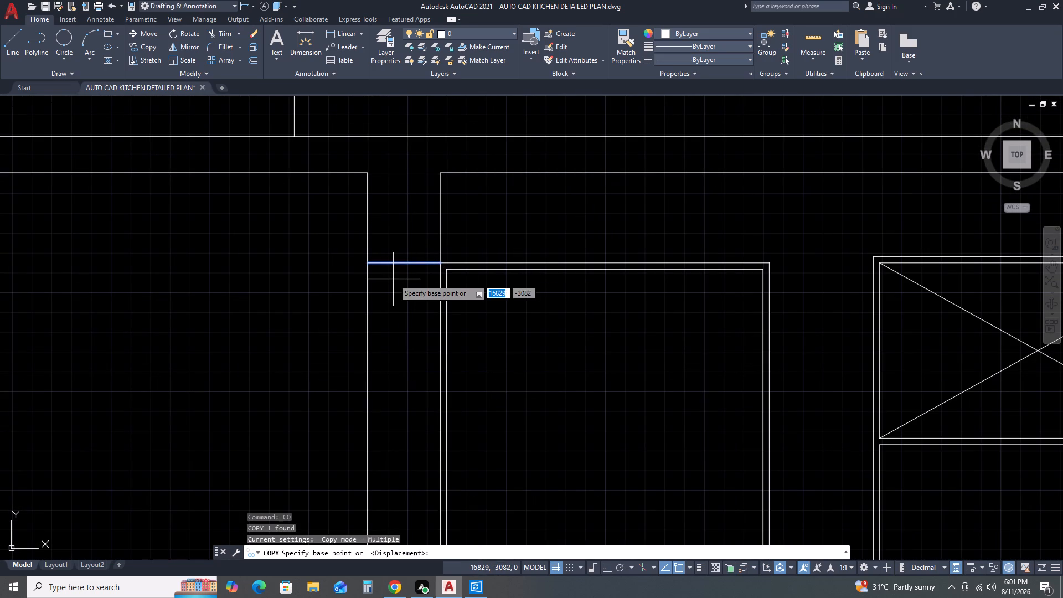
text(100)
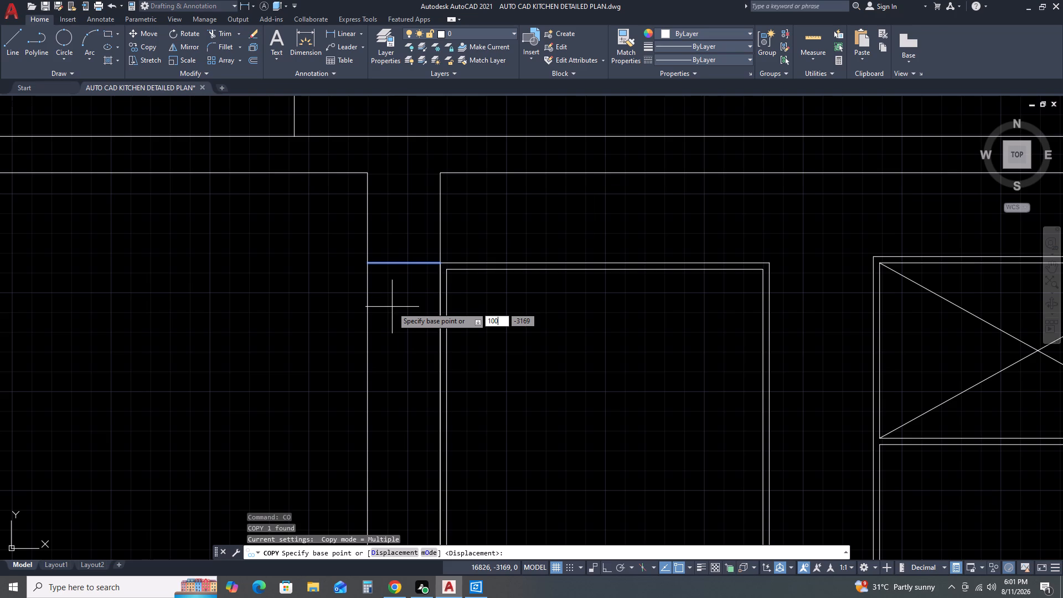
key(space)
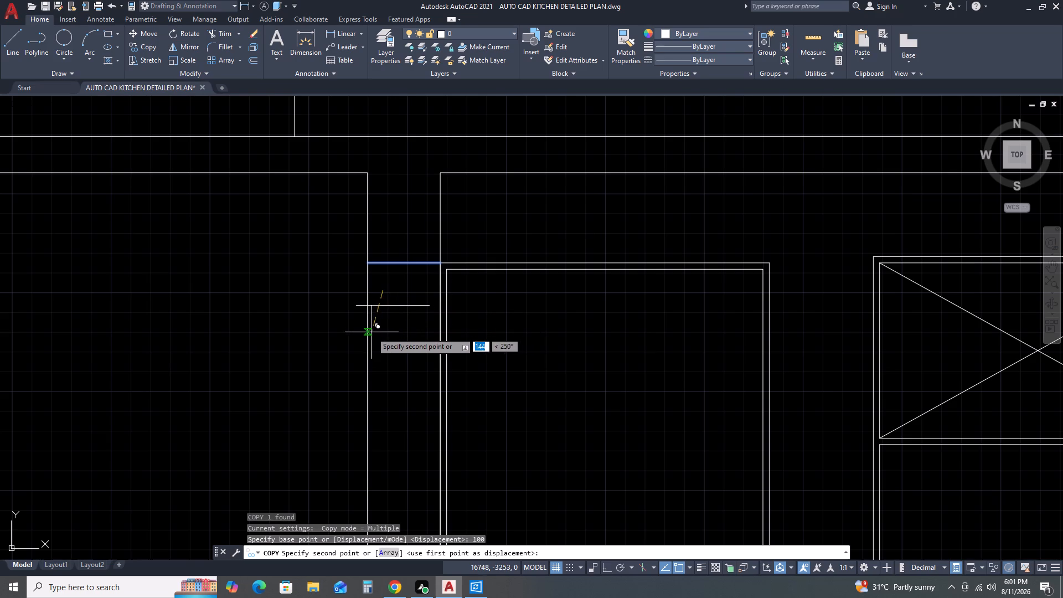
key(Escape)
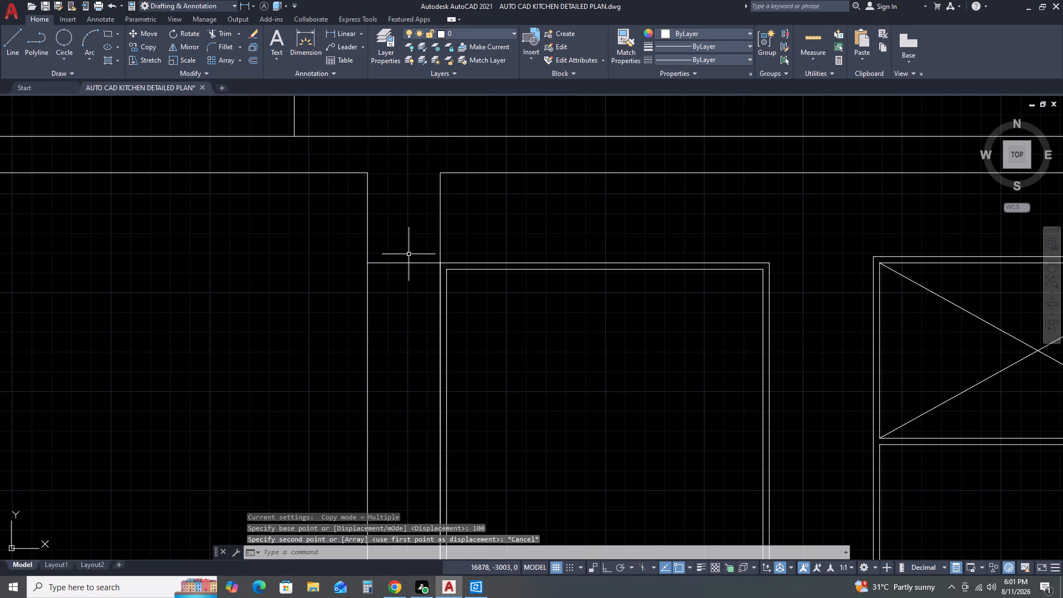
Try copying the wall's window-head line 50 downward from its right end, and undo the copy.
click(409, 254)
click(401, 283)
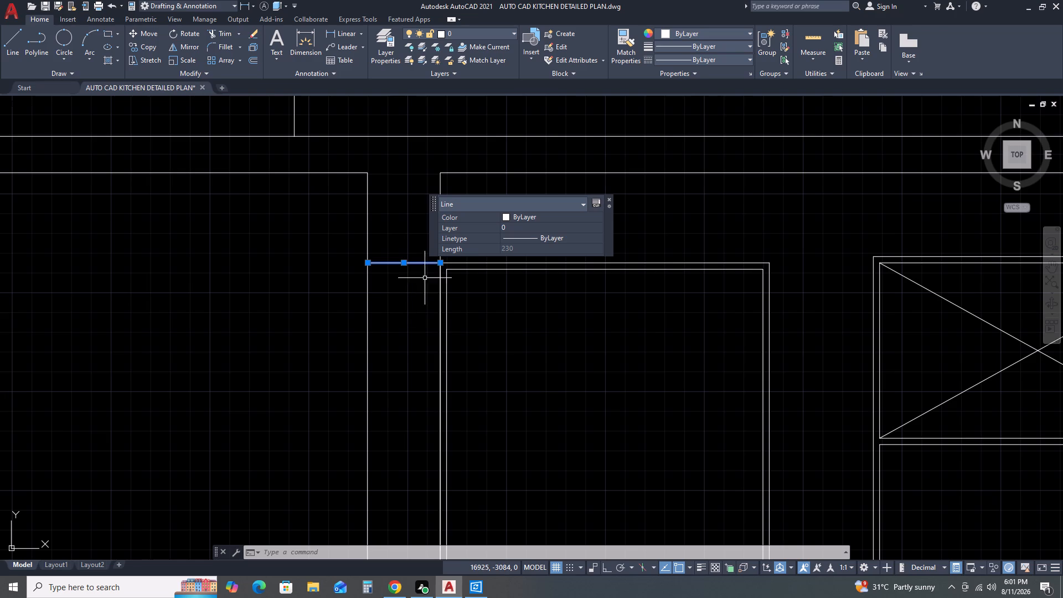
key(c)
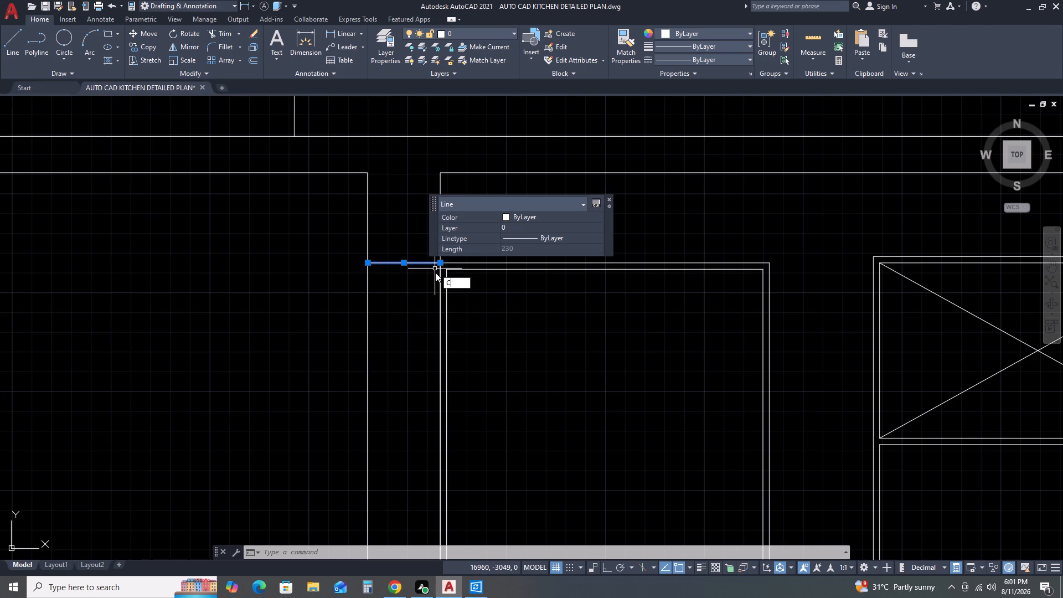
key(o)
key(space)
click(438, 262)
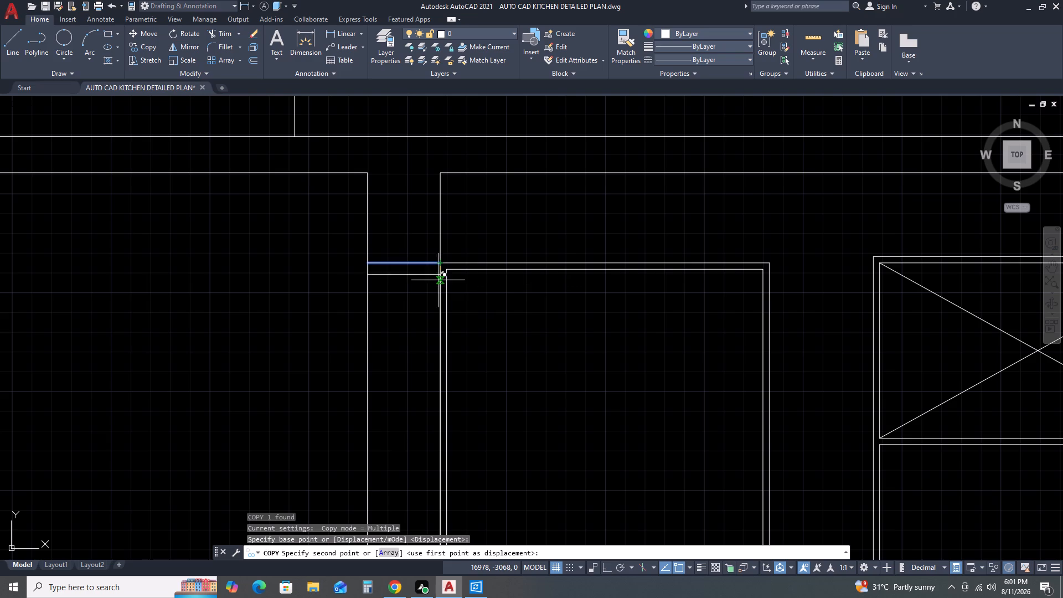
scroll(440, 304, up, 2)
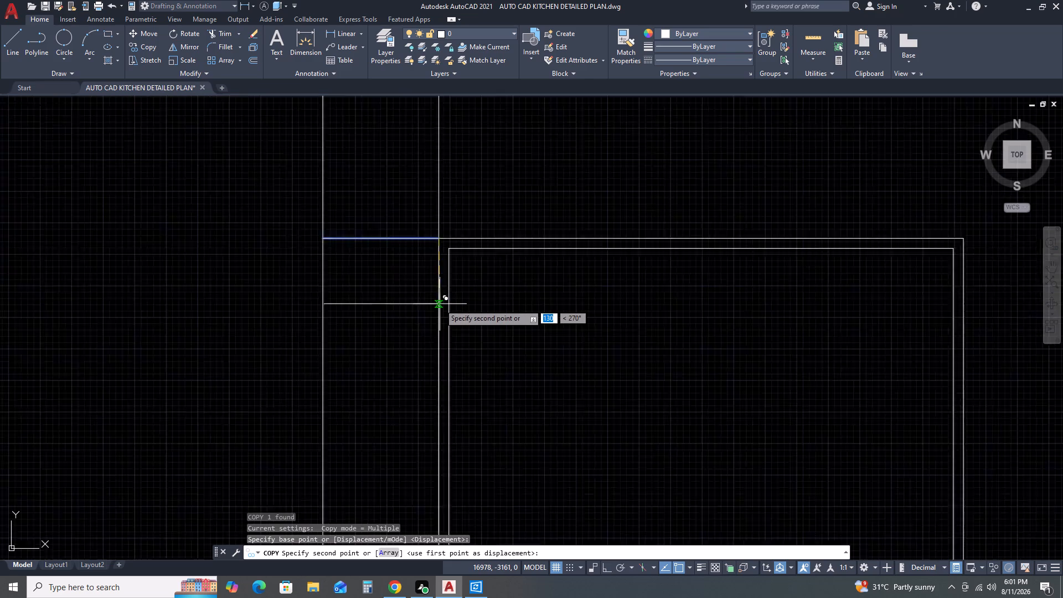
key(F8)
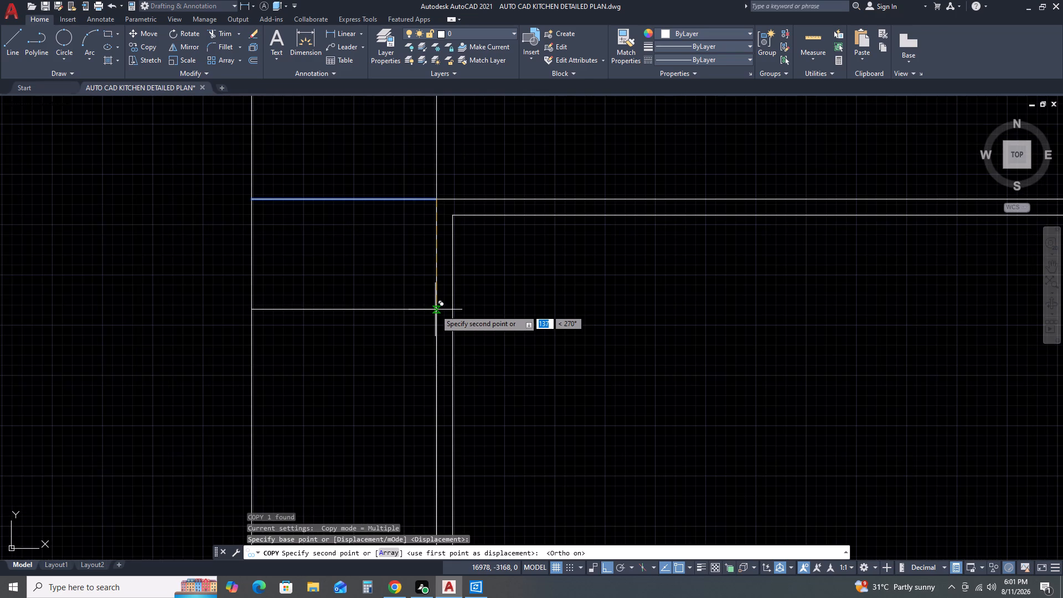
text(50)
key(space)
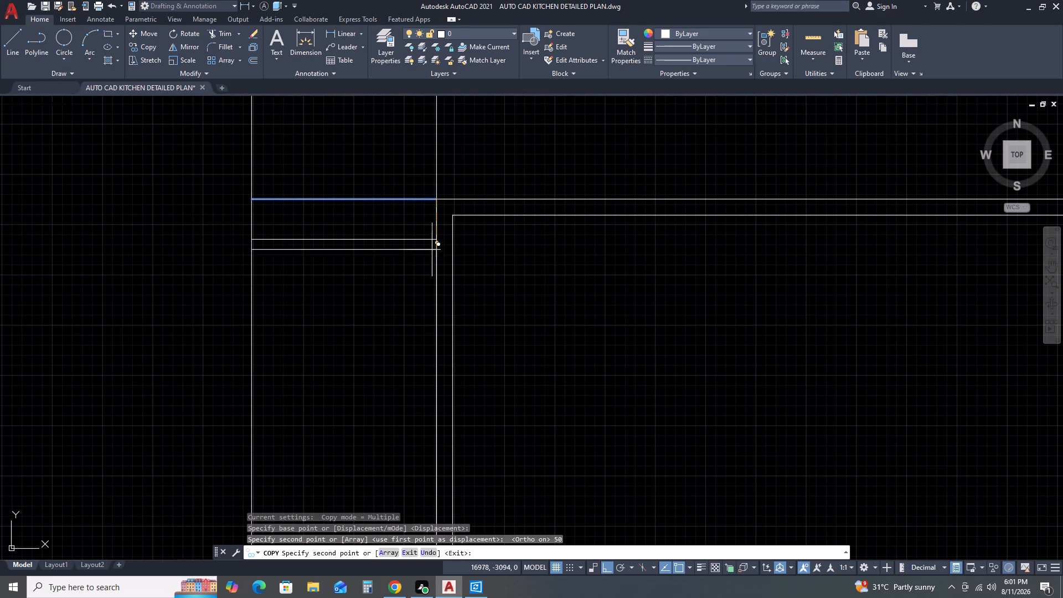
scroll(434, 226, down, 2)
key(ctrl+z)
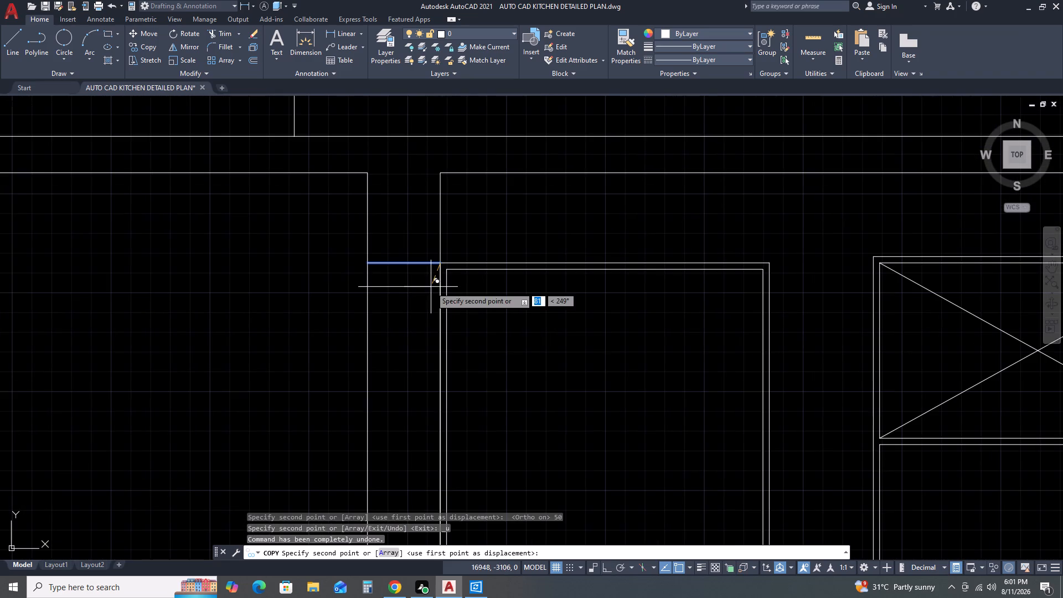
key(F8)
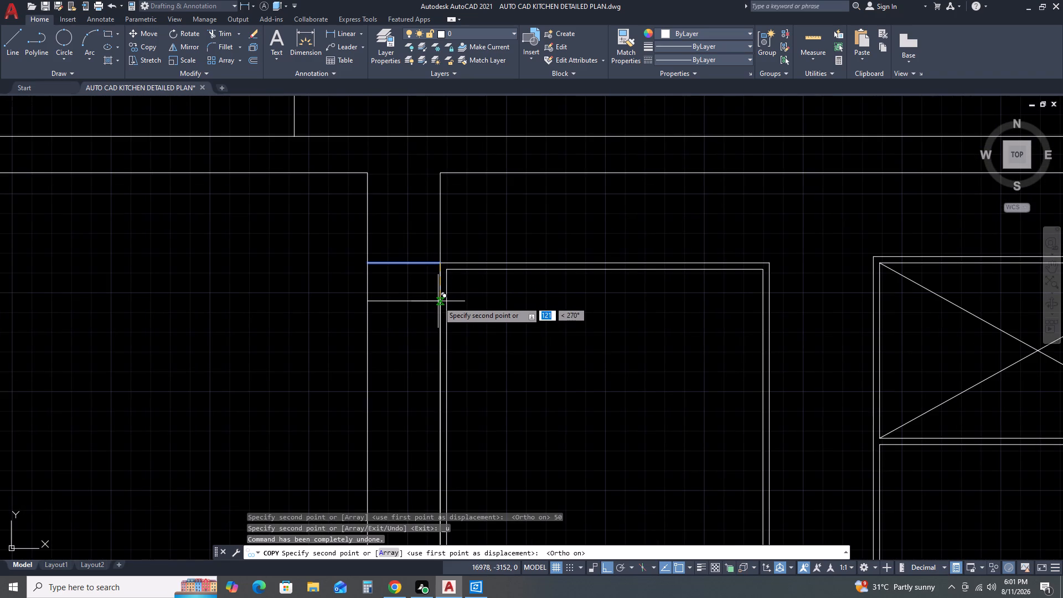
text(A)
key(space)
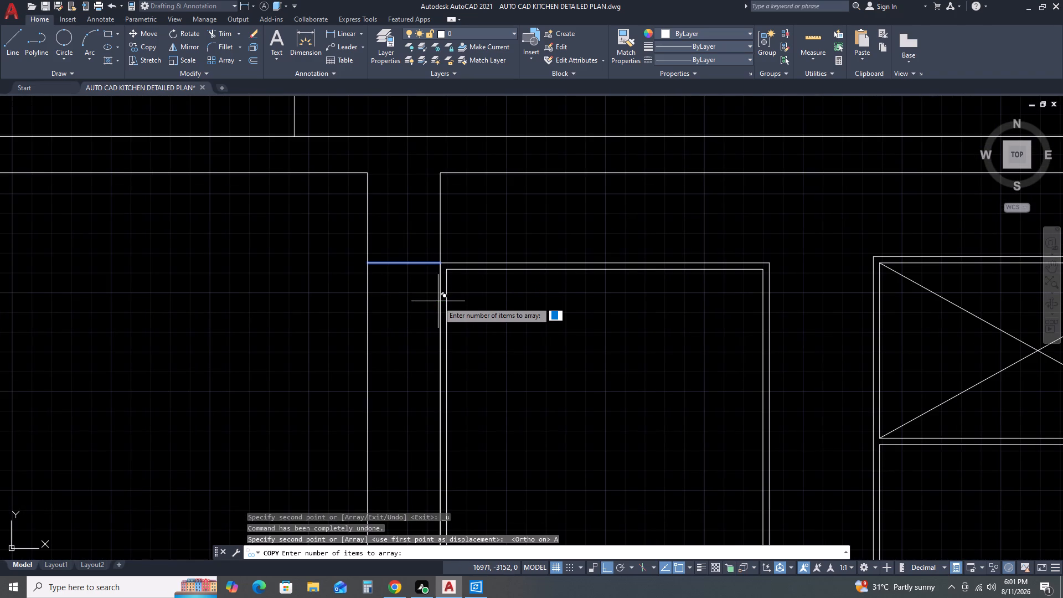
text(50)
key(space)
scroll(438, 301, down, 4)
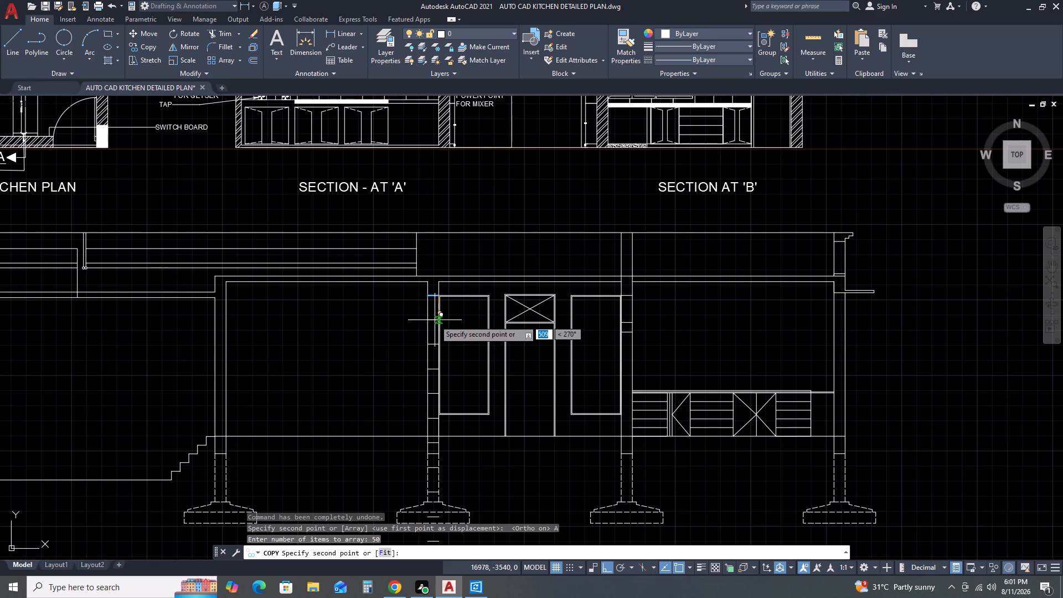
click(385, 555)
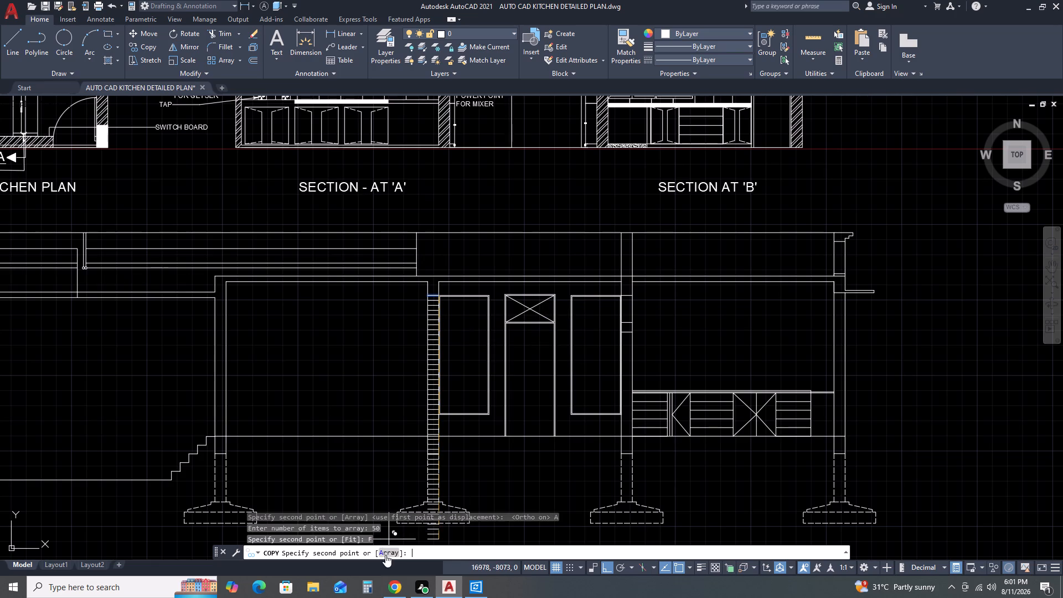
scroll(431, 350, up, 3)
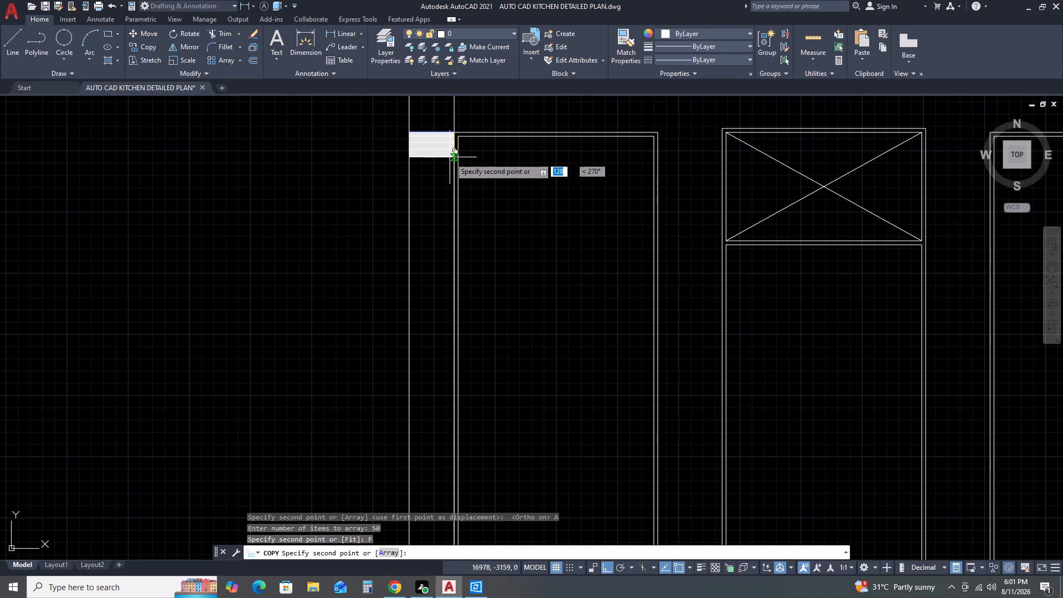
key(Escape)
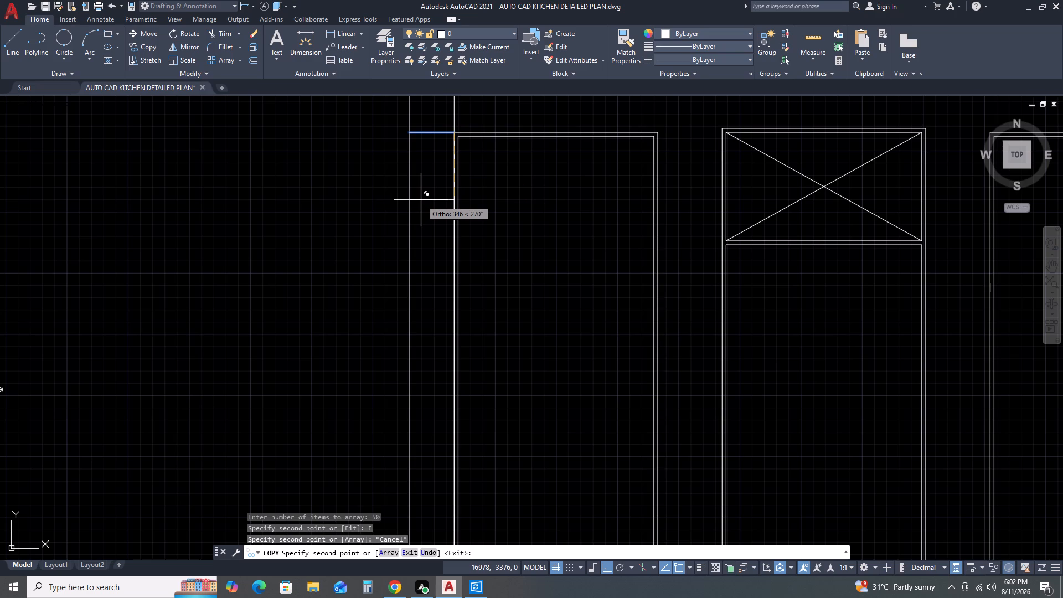
Array-copy the wall's window-head line downward as 25 items using Fit, and place one more copy a short distance below them.
text(A)
key(space)
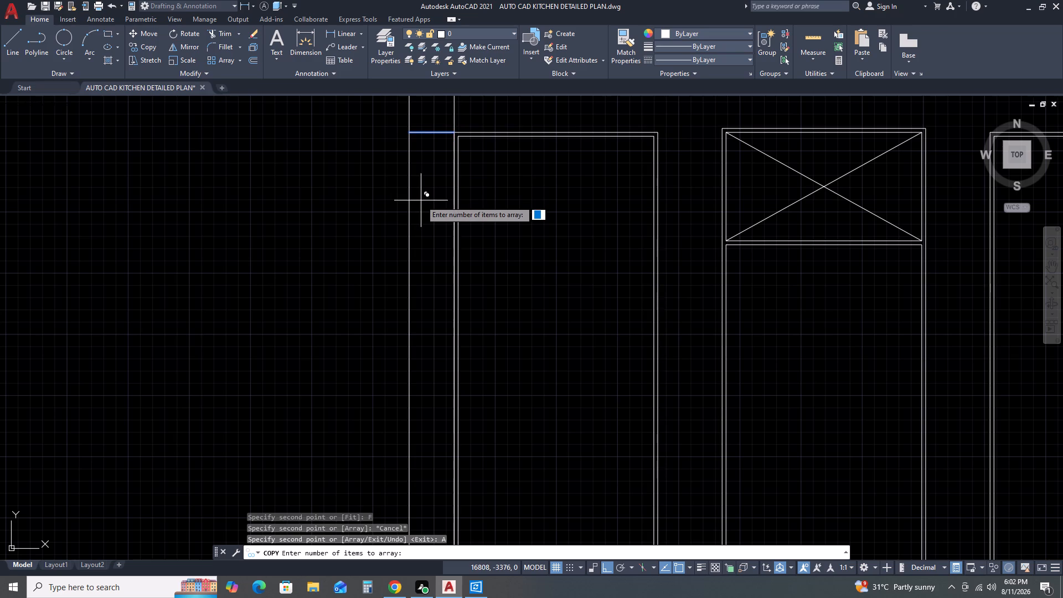
text(25)
key(space)
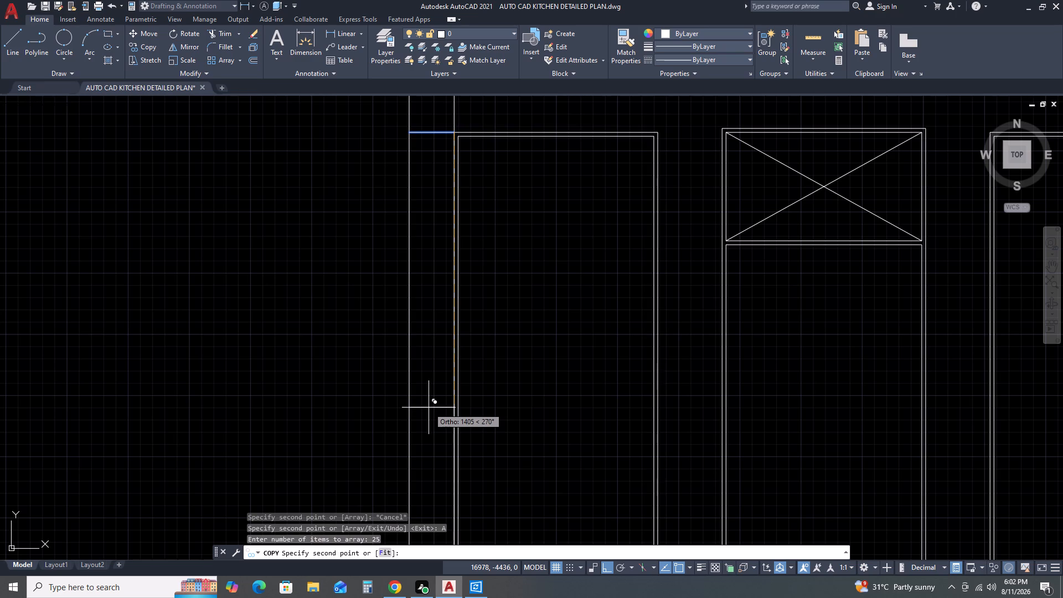
click(390, 553)
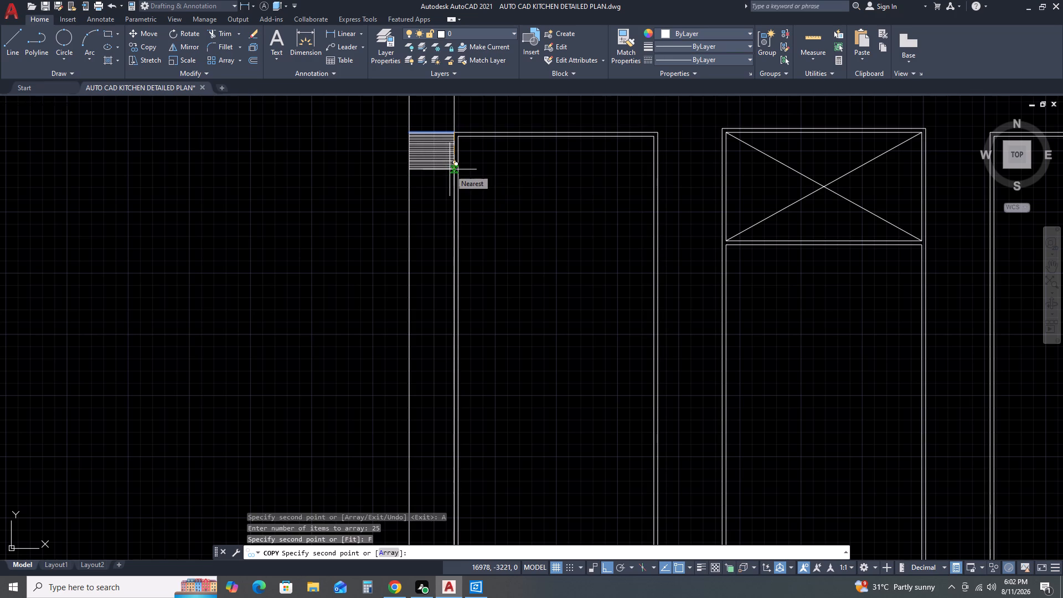
click(451, 179)
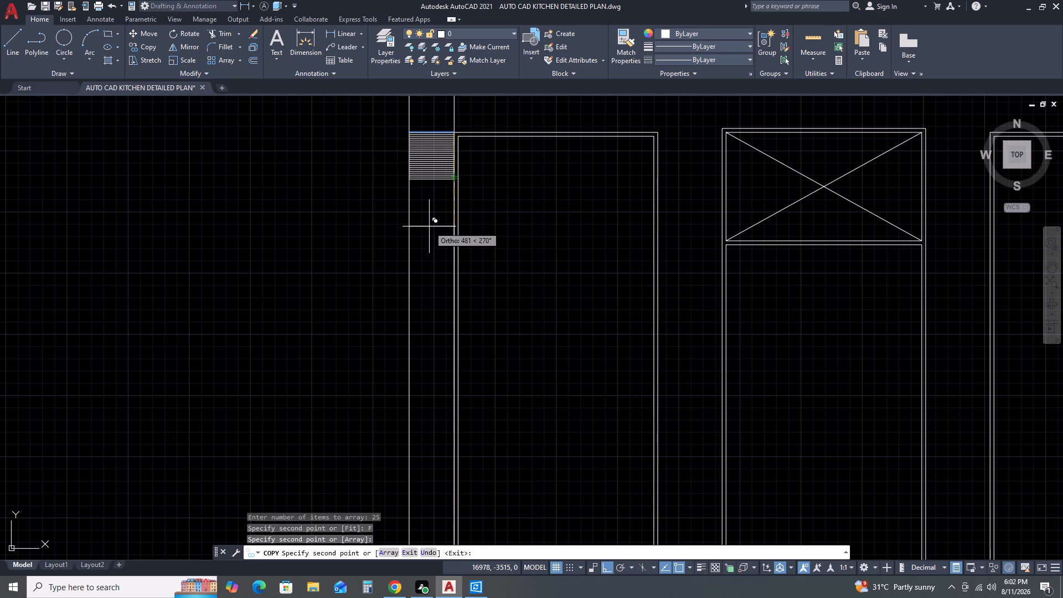
click(445, 194)
key(Escape)
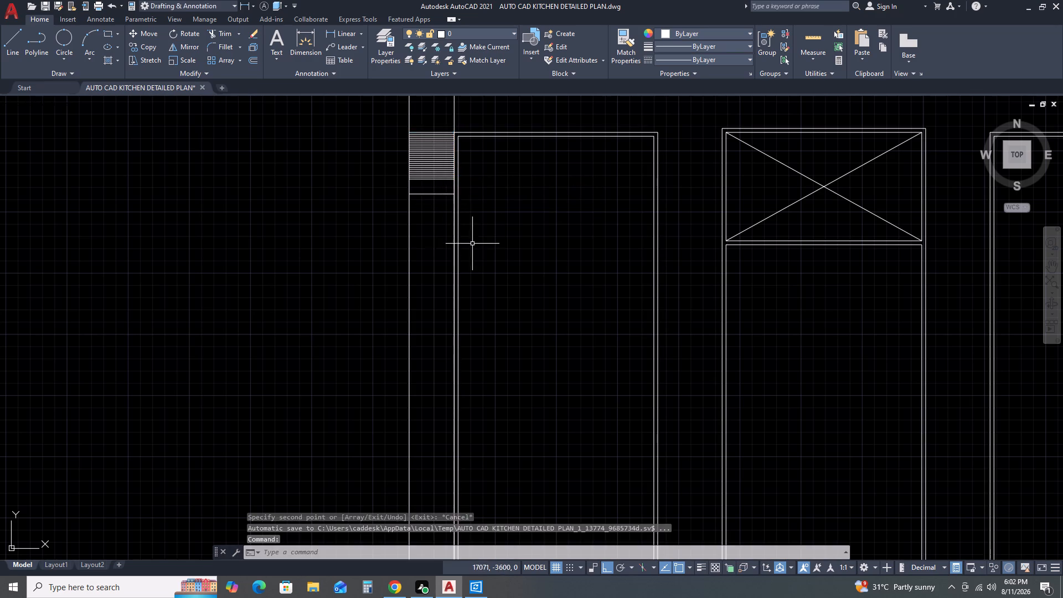
Add a vertical linear dimension from the slab underside to the floor beside the wall at the top of the steps.
scroll(472, 244, down, 2)
middle_drag(418, 314, 498, 293)
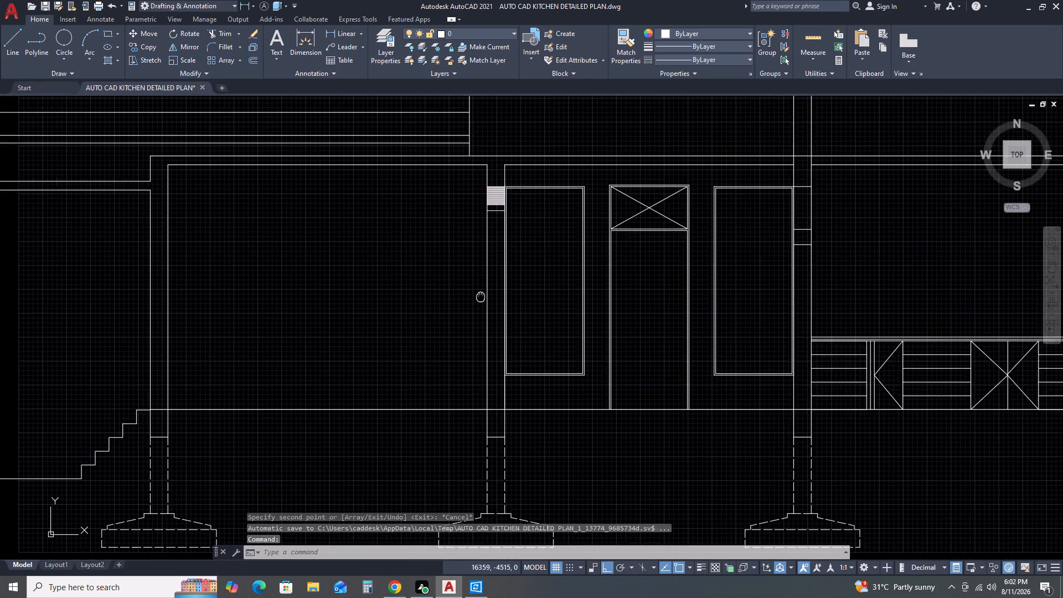
middle_drag(498, 293, 507, 290)
middle_drag(512, 288, 517, 287)
middle_drag(504, 305, 563, 238)
middle_drag(582, 223, 591, 218)
scroll(678, 249, down, 1)
middle_drag(693, 292, 695, 233)
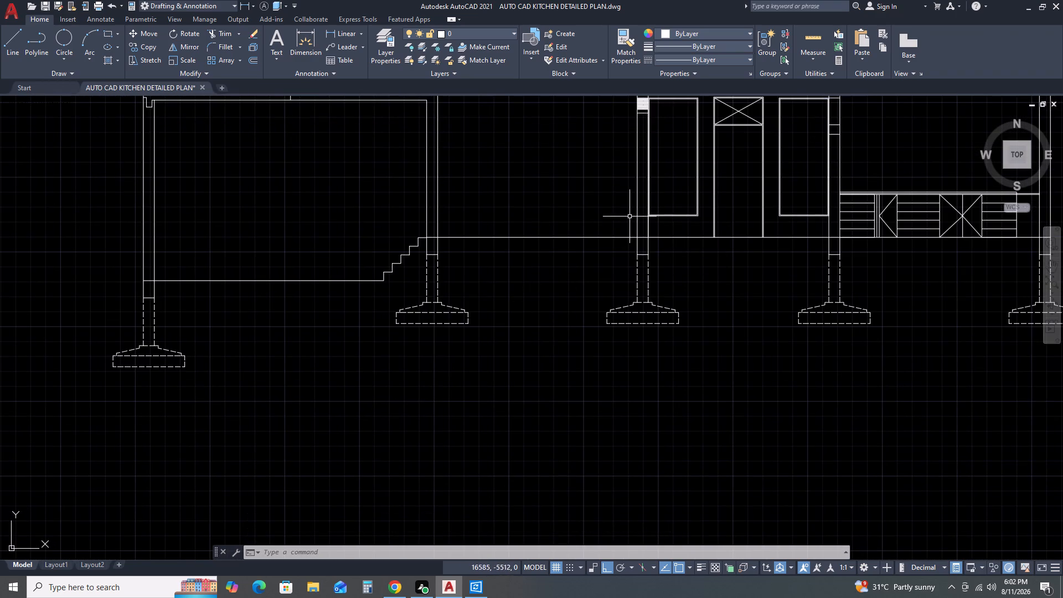
scroll(629, 223, down, 2)
scroll(589, 182, up, 1)
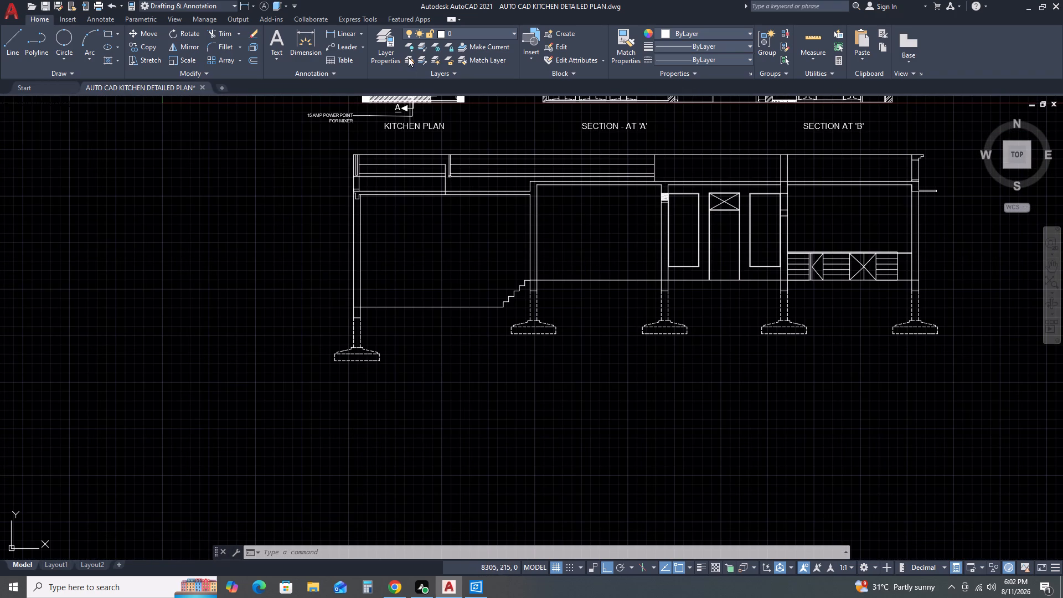
click(342, 31)
scroll(538, 199, up, 2)
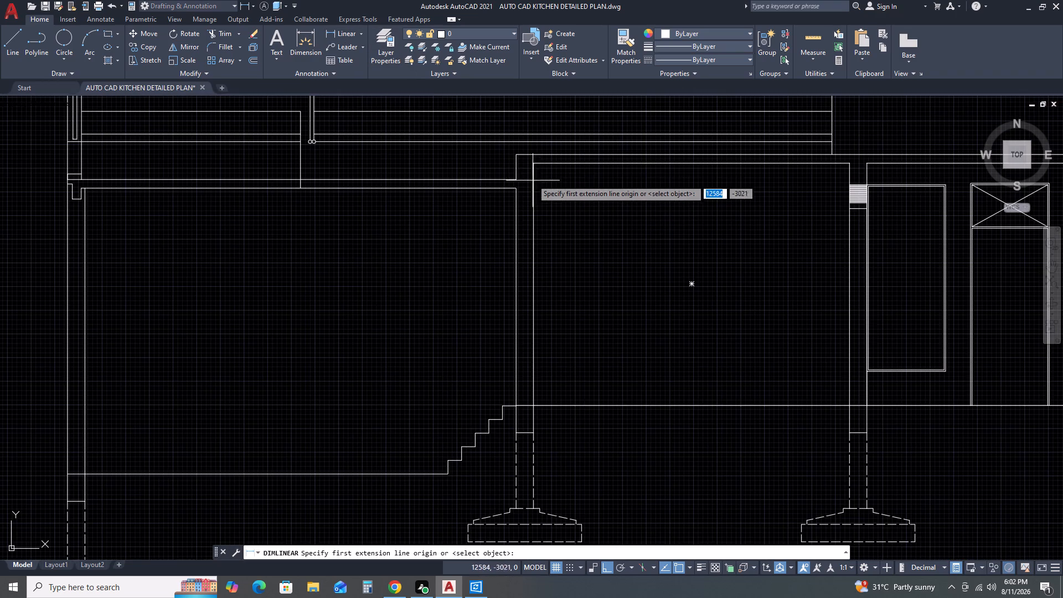
click(534, 164)
click(533, 404)
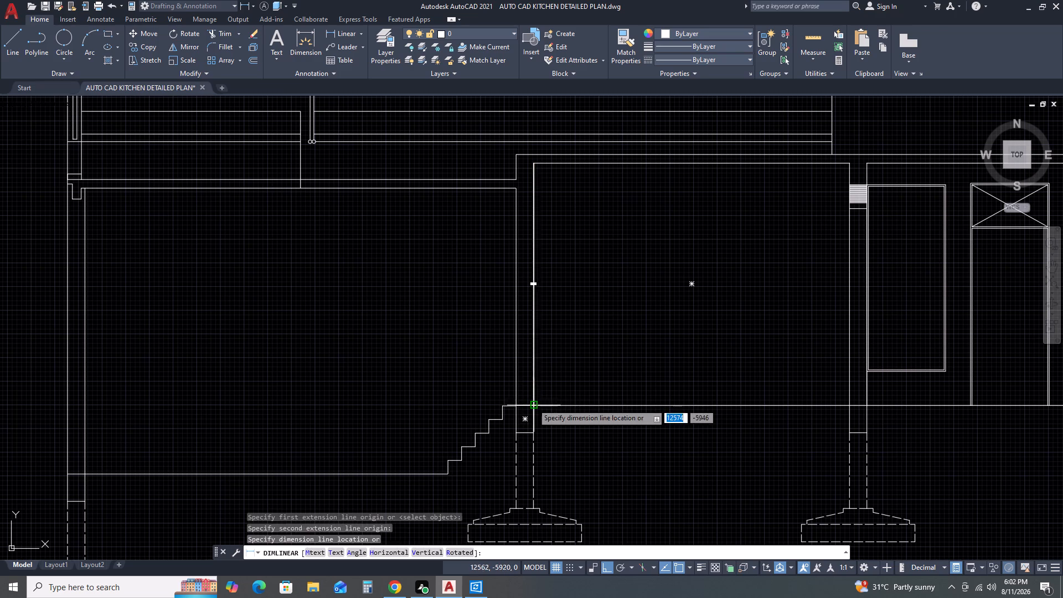
click(559, 399)
scroll(553, 288, up, 2)
scroll(589, 274, down, 2)
Add a vertical linear dimension from the slab underside to the floor inside the lower room's outer wall.
middle_drag(711, 302, 707, 302)
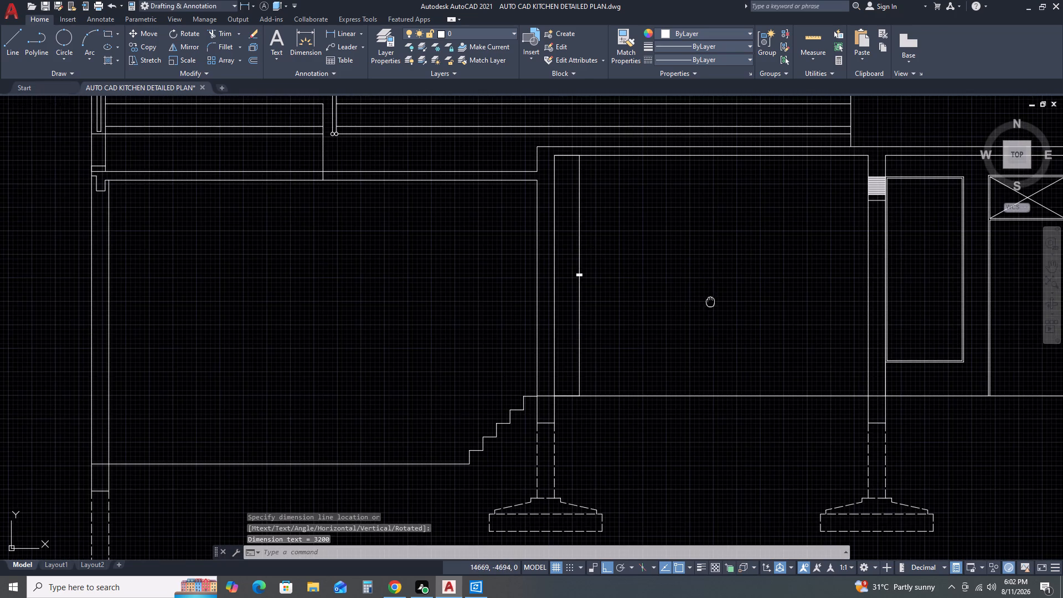
middle_drag(707, 302, 669, 274)
key(space)
middle_drag(598, 268, 676, 268)
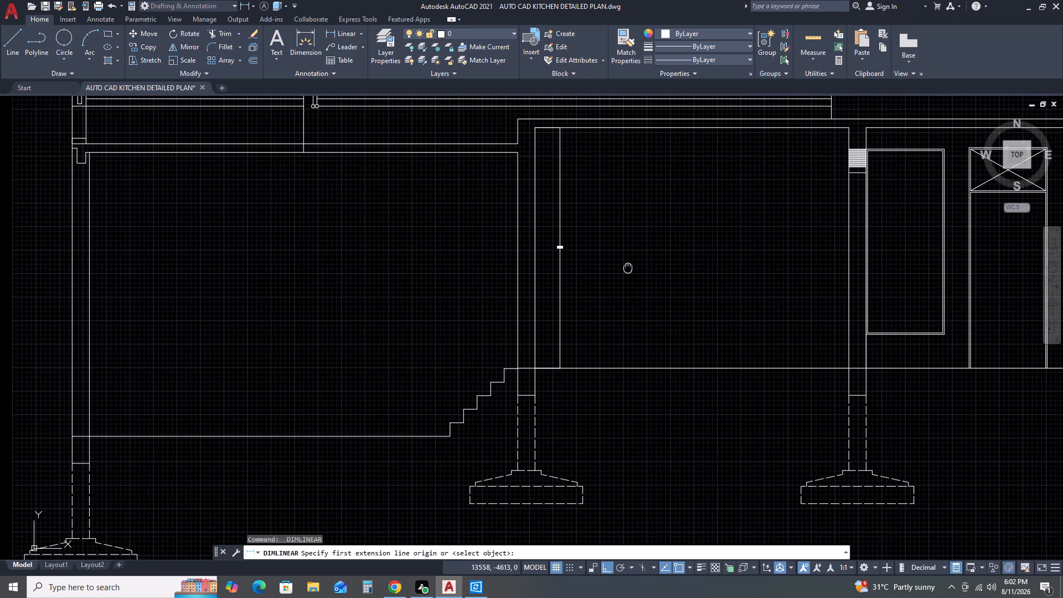
middle_drag(676, 268, 783, 269)
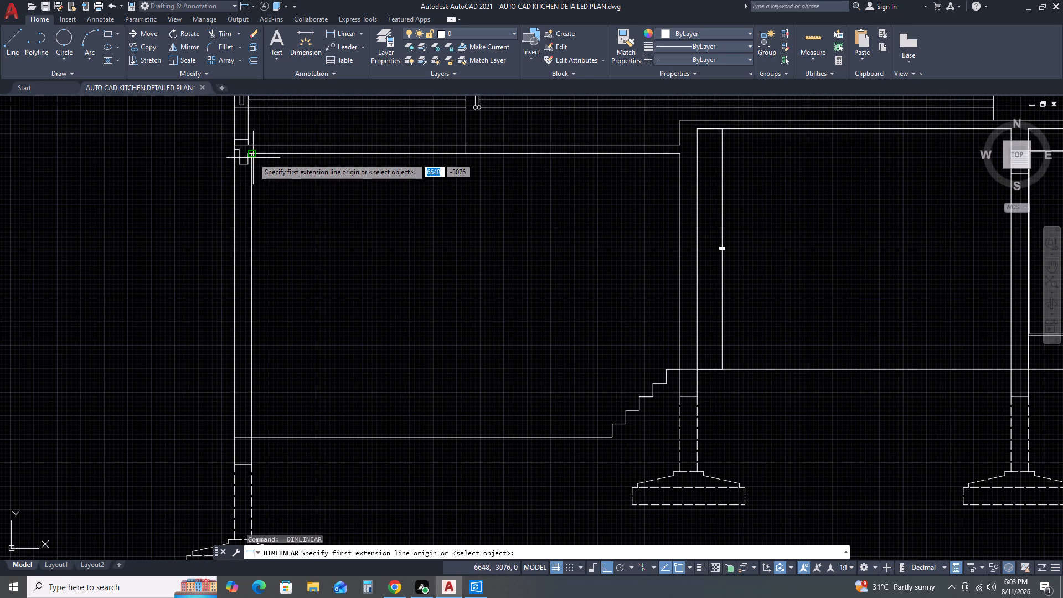
click(253, 158)
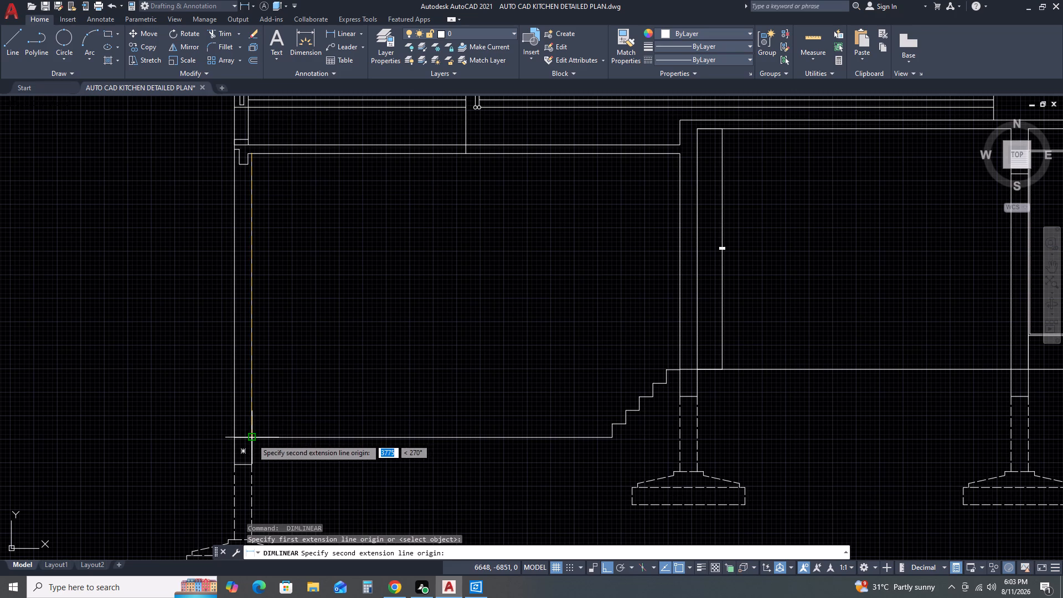
click(252, 439)
click(285, 436)
scroll(280, 275, up, 2)
scroll(280, 275, down, 4)
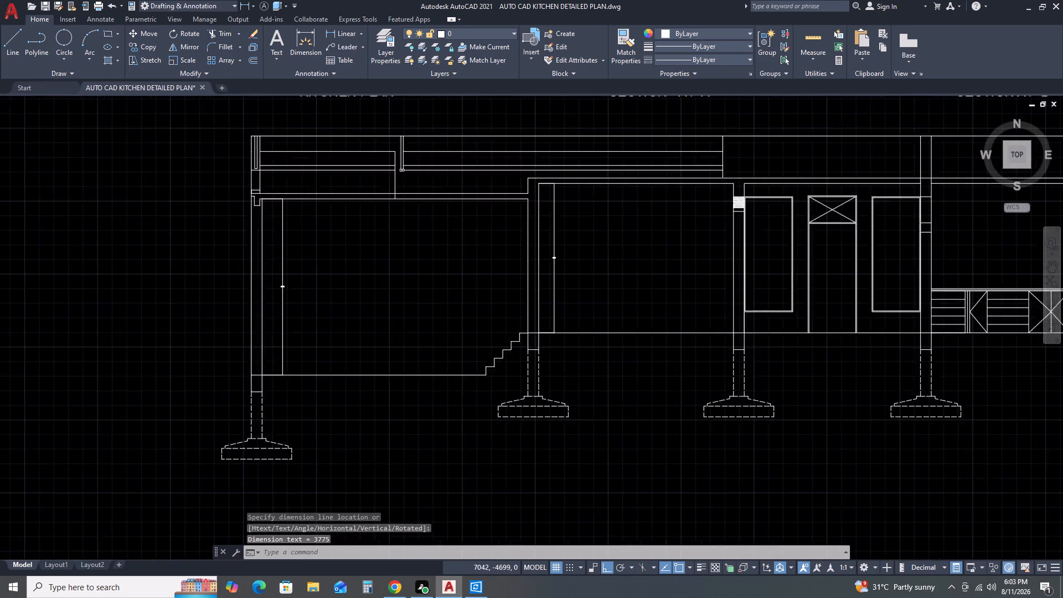
Dimension the sill height from the bottom outer corner of the door's left-hand window down to the floor line.
middle_drag(801, 338, 708, 351)
middle_click(708, 351)
key(space)
scroll(489, 312, up, 3)
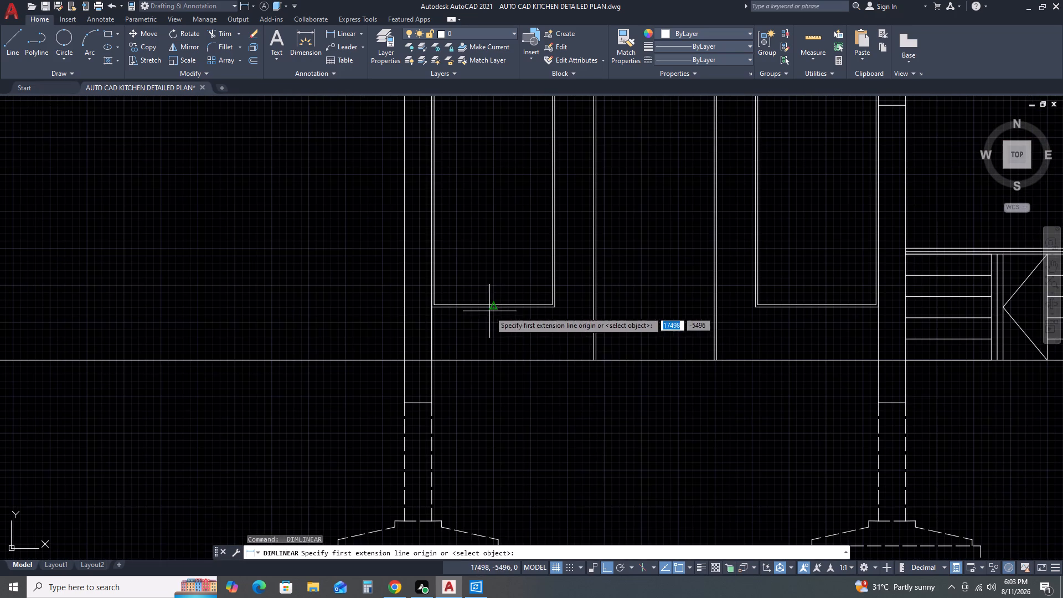
click(555, 308)
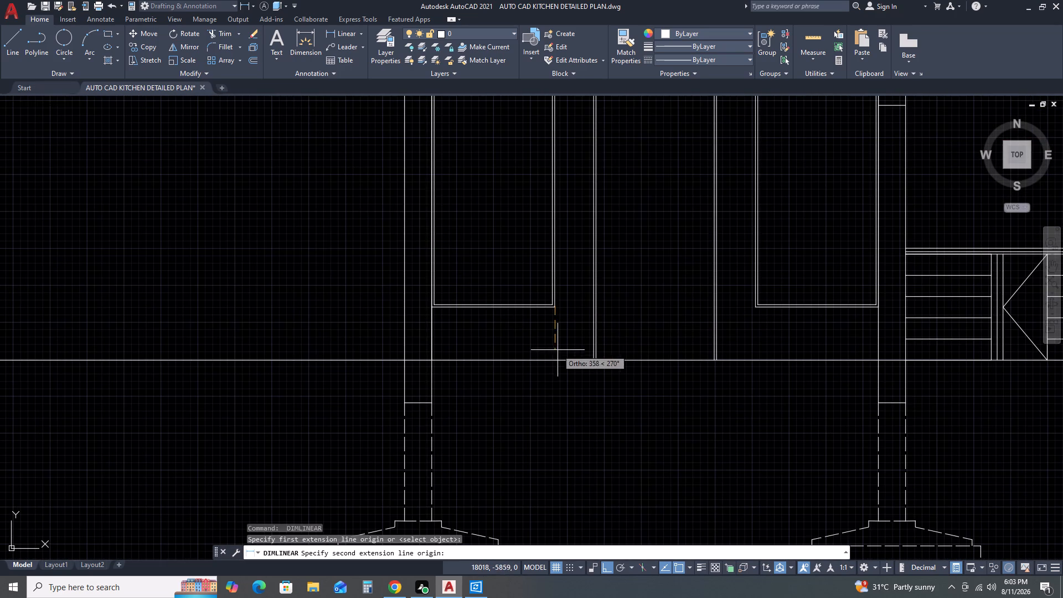
click(556, 359)
click(553, 362)
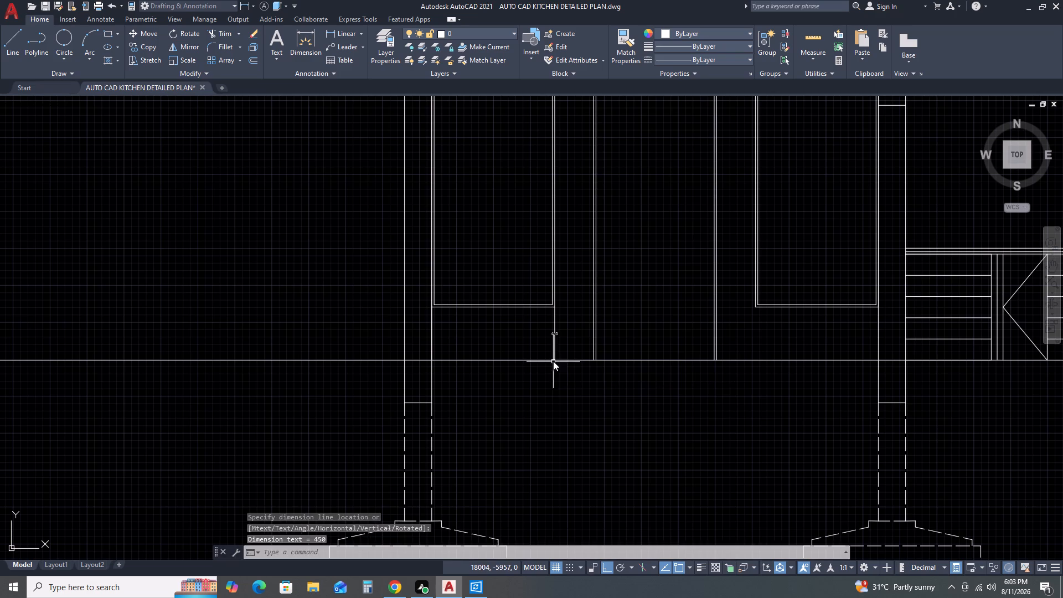
Dimension the full outer height of the door's left-hand window along its door-side edge.
key(space)
middle_drag(620, 312, 620, 369)
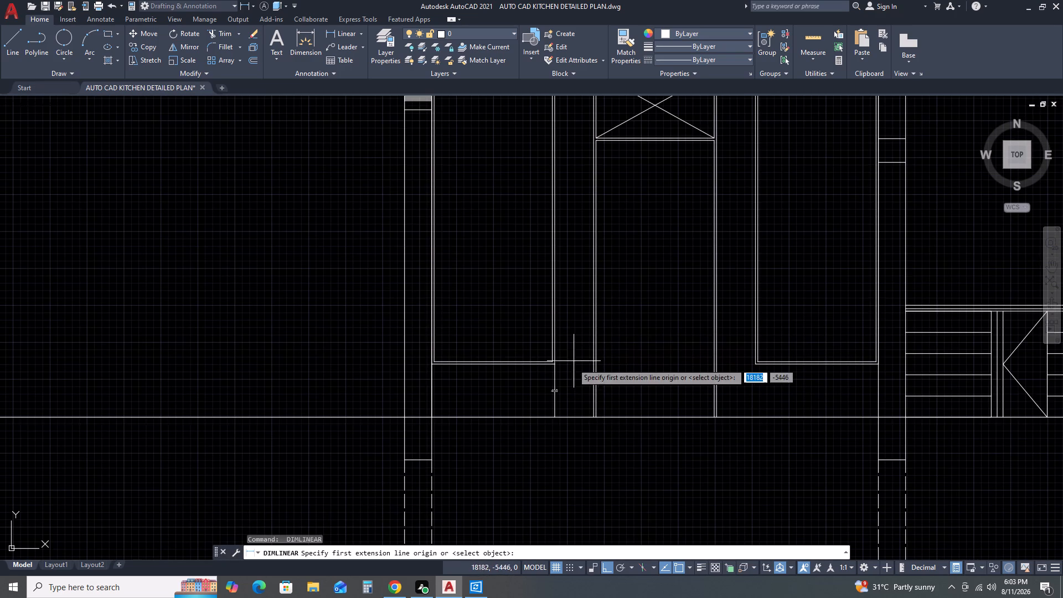
click(556, 367)
middle_drag(551, 244, 533, 401)
middle_click(533, 409)
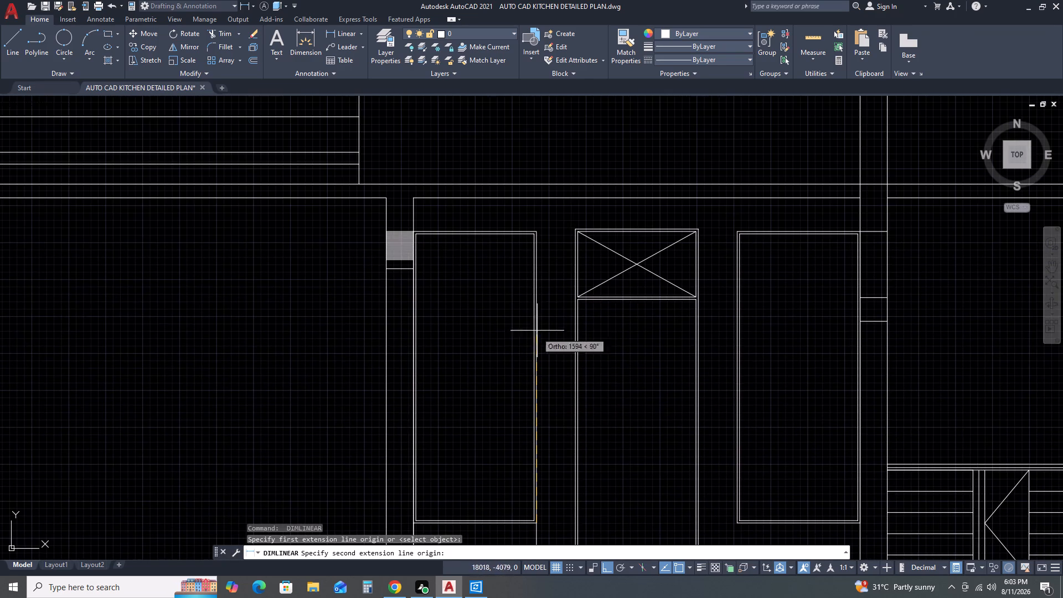
scroll(536, 244, up, 3)
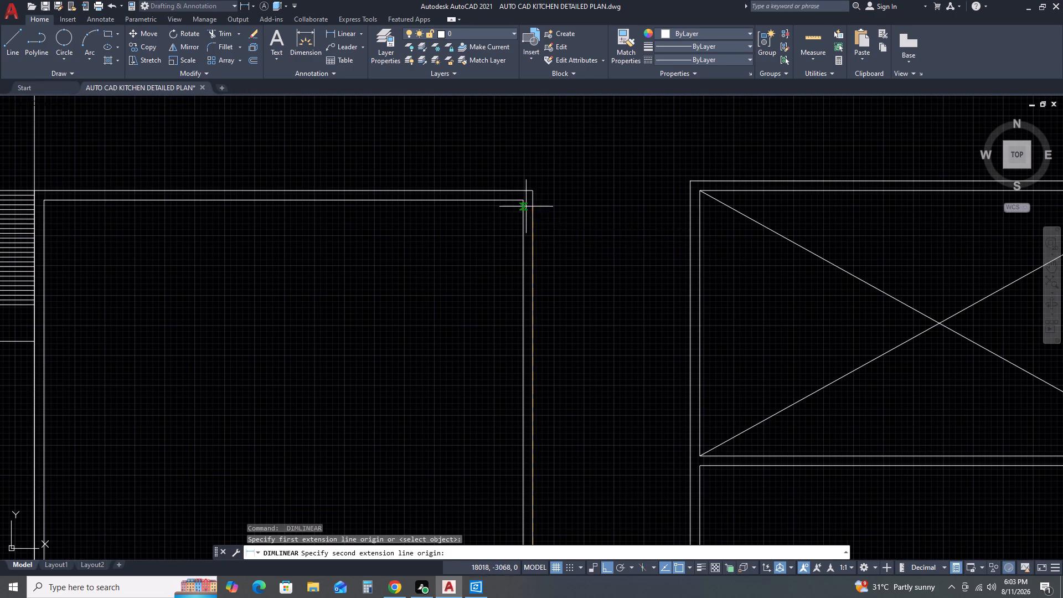
click(531, 190)
click(564, 234)
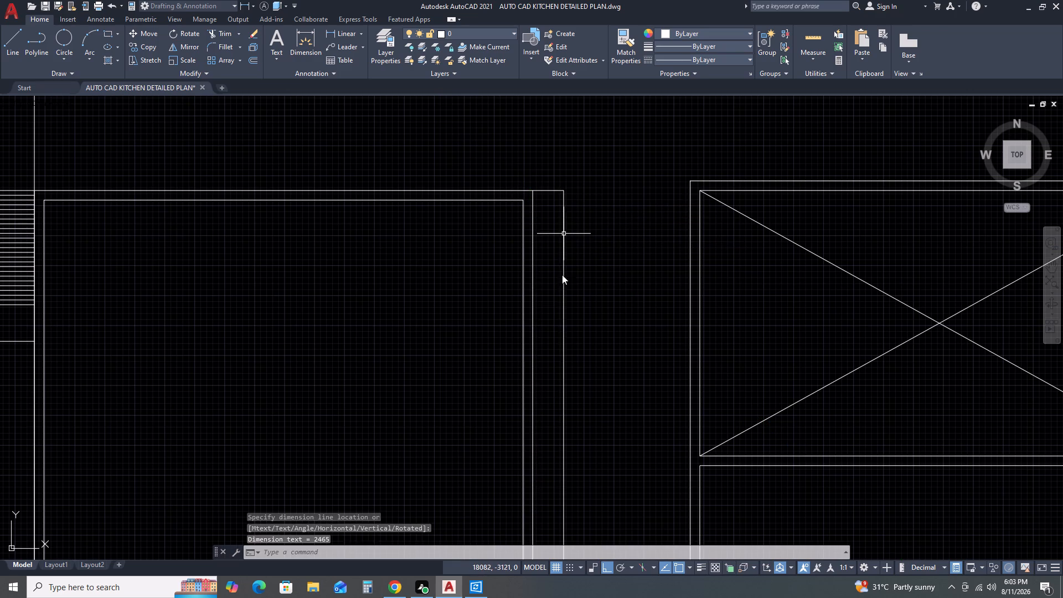
Examine the height dimension beside the door's left-hand window and compare it with the surrounding section.
middle_drag(580, 339, 558, 189)
scroll(550, 460, up, 1)
scroll(550, 461, down, 2)
middle_drag(559, 503, 585, 350)
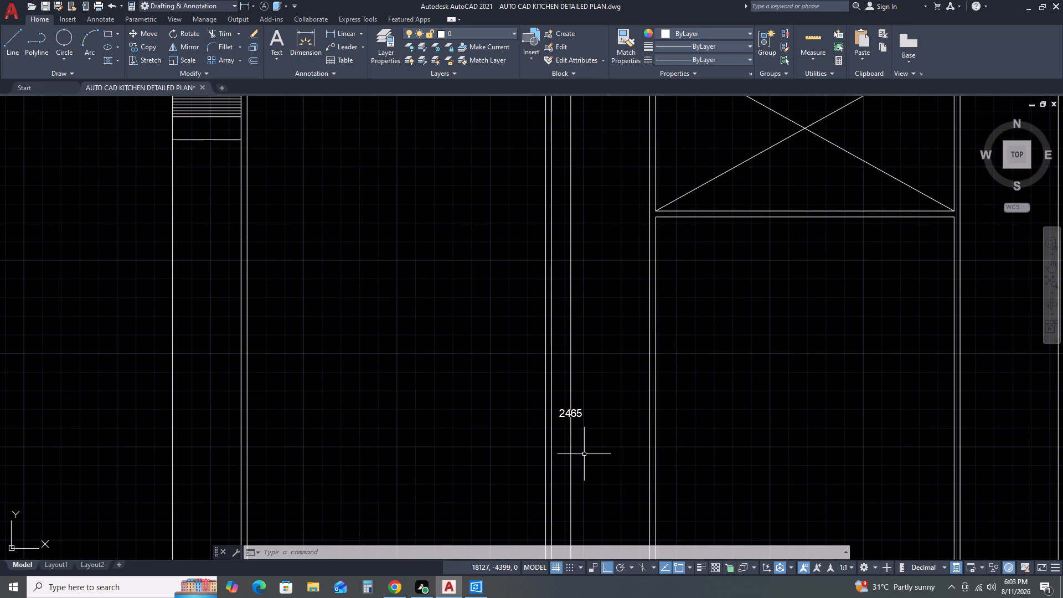
scroll(584, 454, down, 2)
middle_drag(579, 496, 585, 396)
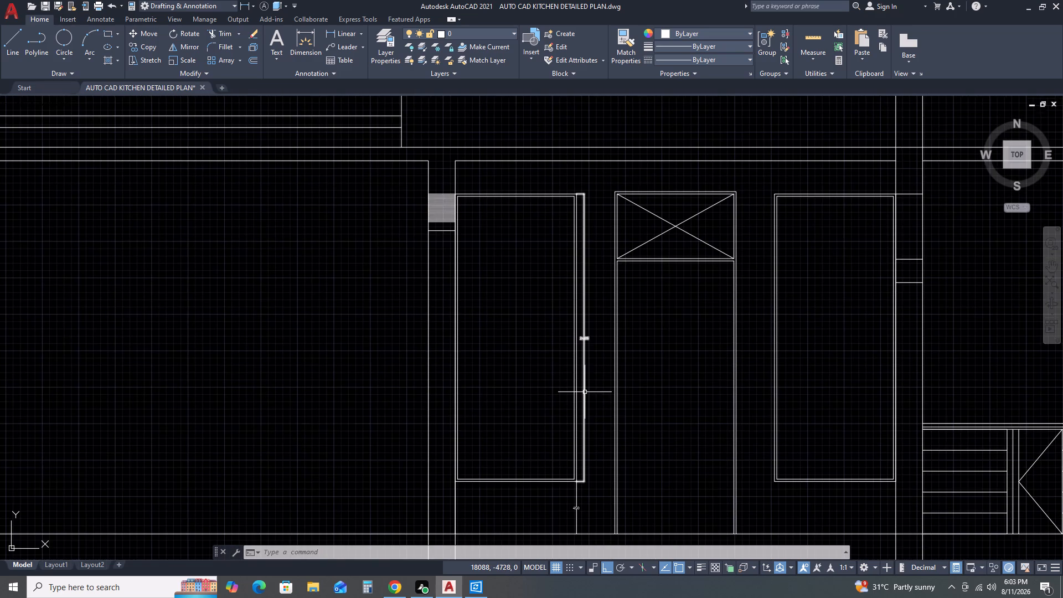
scroll(582, 341, up, 2)
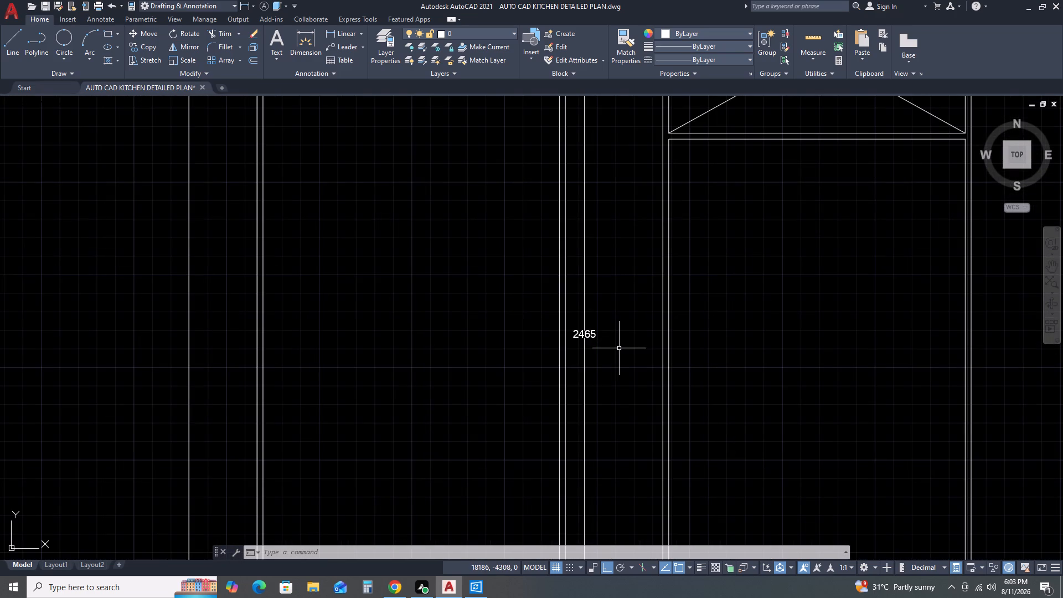
scroll(619, 348, down, 2)
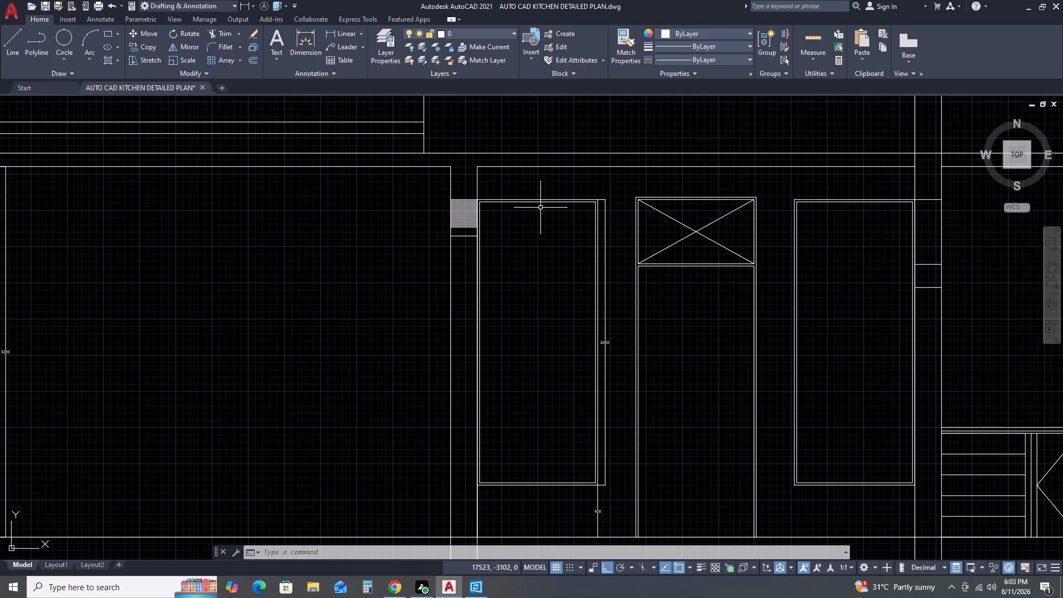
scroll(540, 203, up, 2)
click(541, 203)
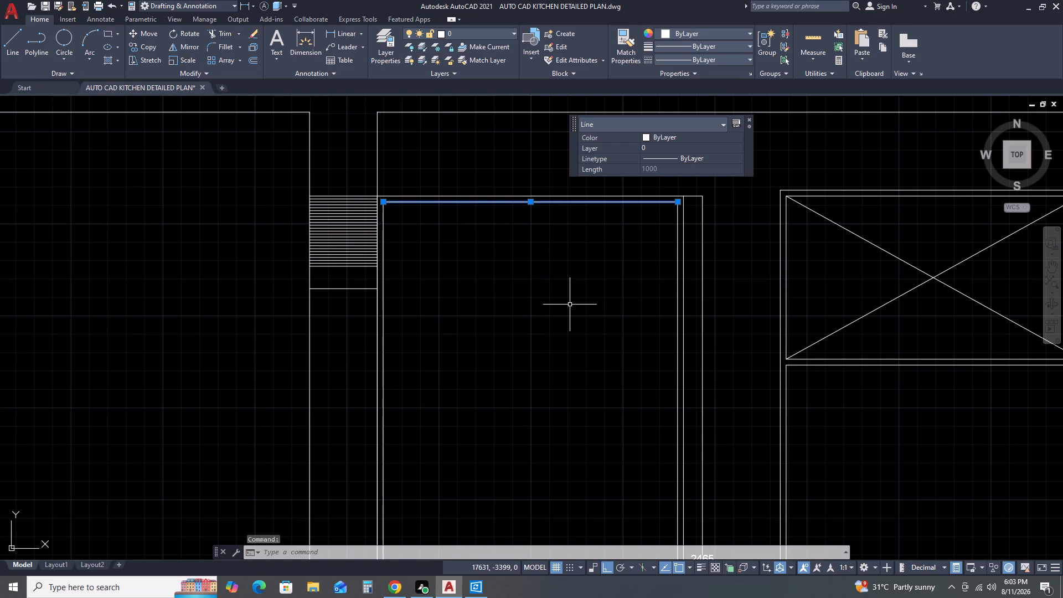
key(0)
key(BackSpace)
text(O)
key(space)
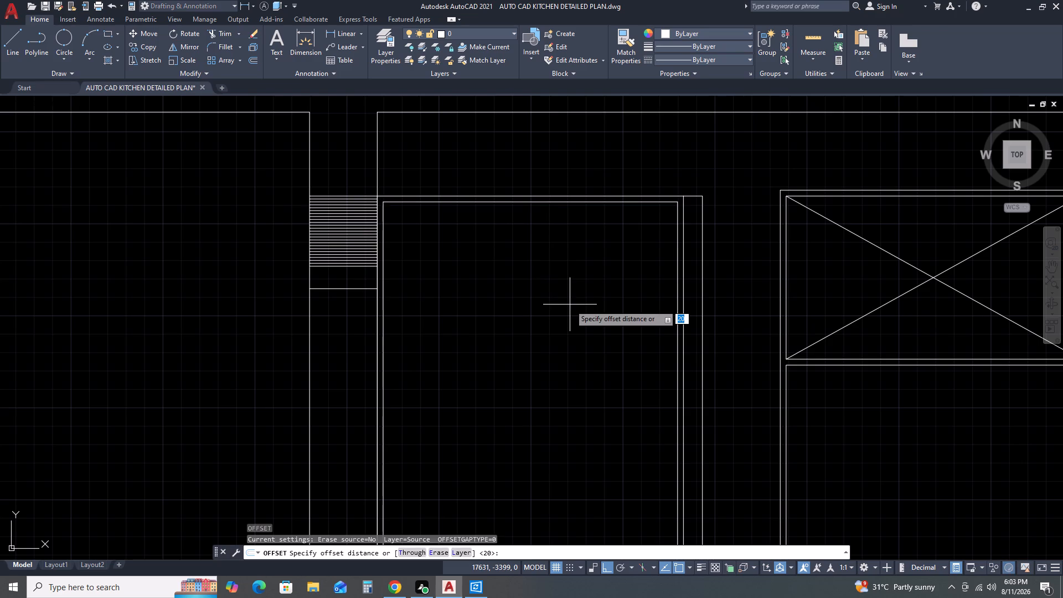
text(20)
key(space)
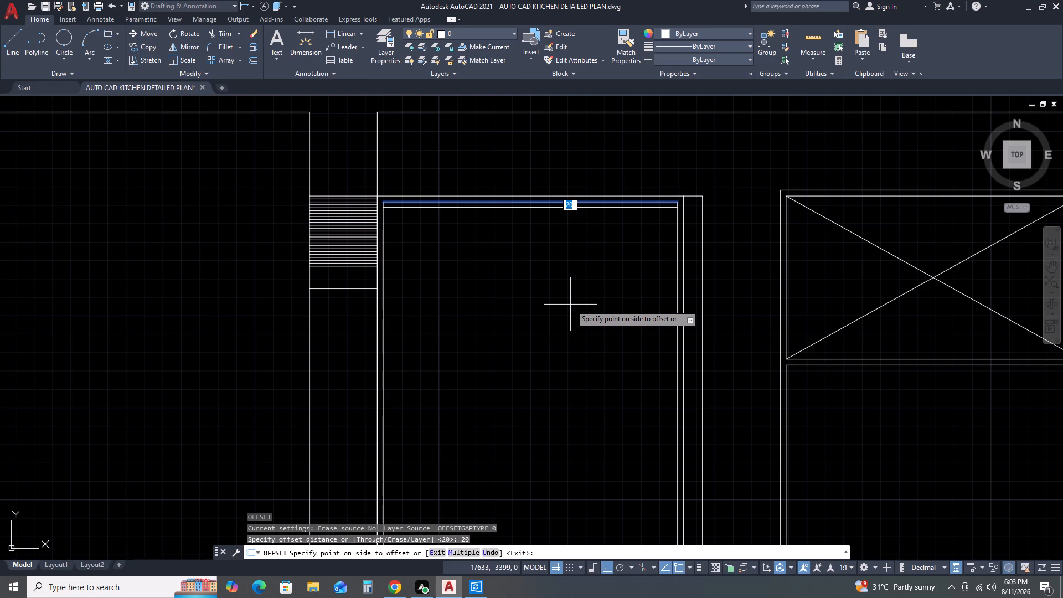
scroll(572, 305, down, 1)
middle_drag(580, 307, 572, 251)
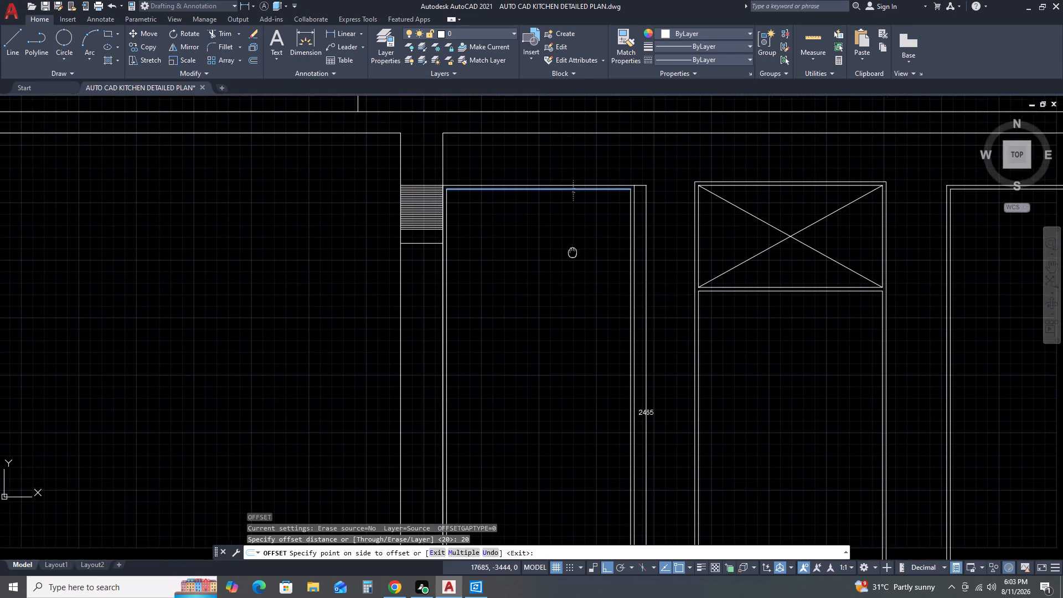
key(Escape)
Move the upper end of the left-hand window's height dimension from the outer frame corner to the inner frame corner.
scroll(570, 249, down, 1)
scroll(620, 258, up, 2)
click(620, 258)
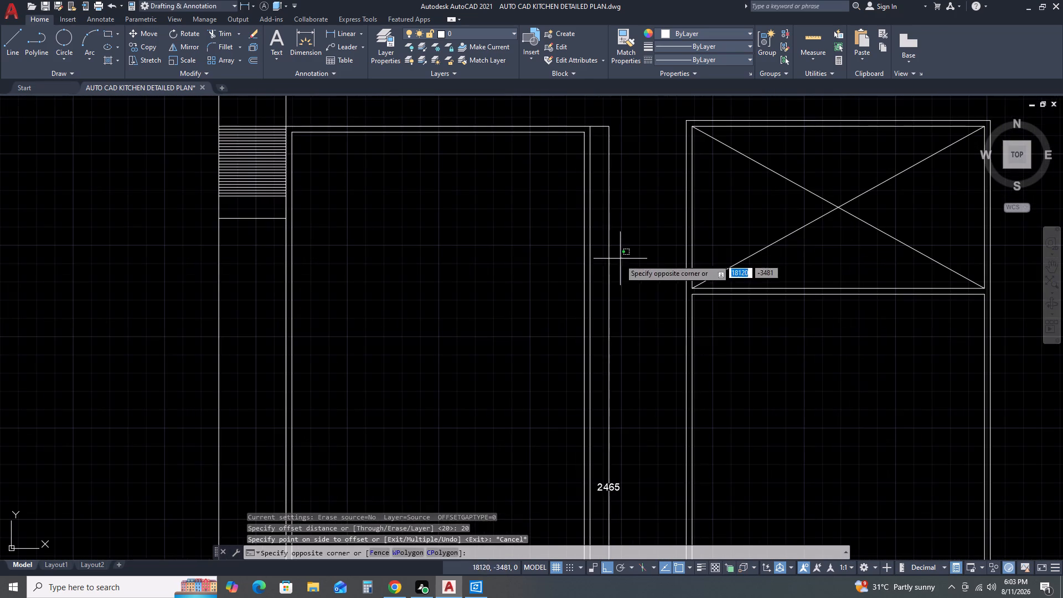
click(607, 280)
click(590, 124)
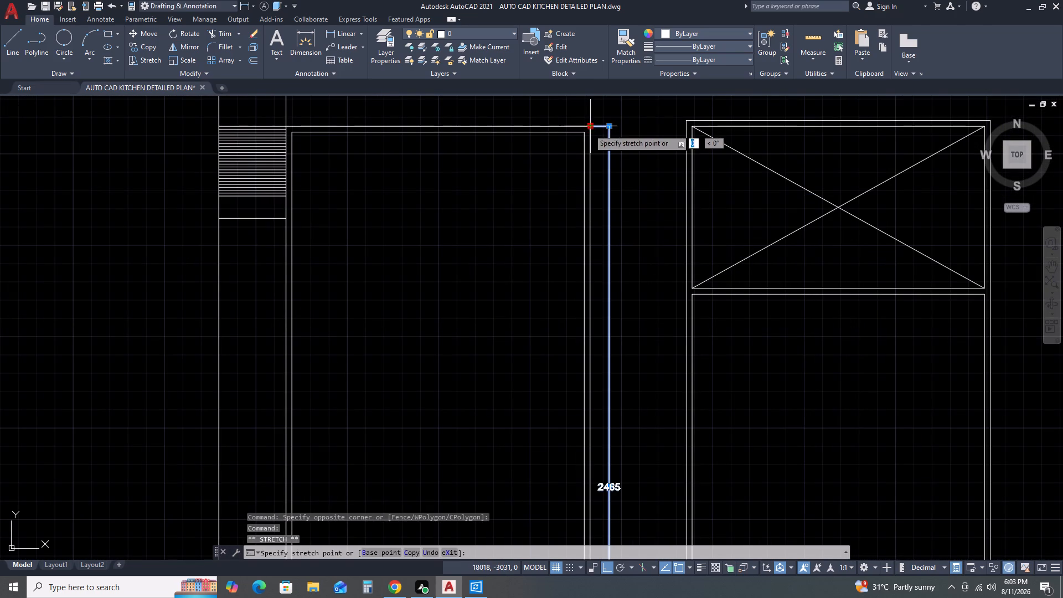
click(585, 135)
scroll(603, 187, down, 2)
key(Escape)
Delete the outer bottom, door-side and top frame lines of the door's left-hand window.
scroll(618, 327, down, 1)
middle_drag(618, 348, 618, 281)
middle_click(618, 278)
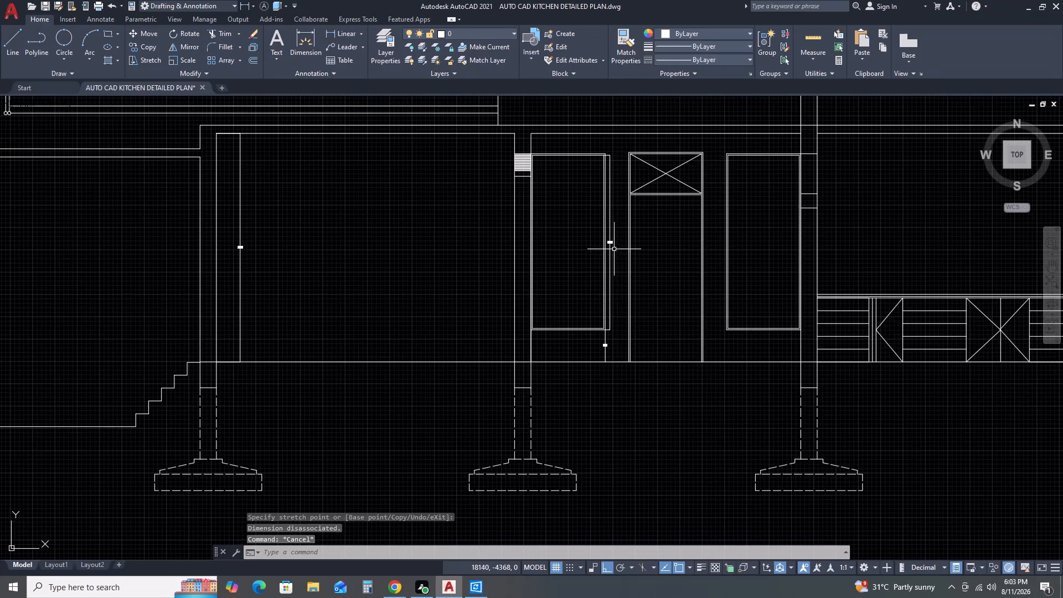
scroll(595, 317, up, 2)
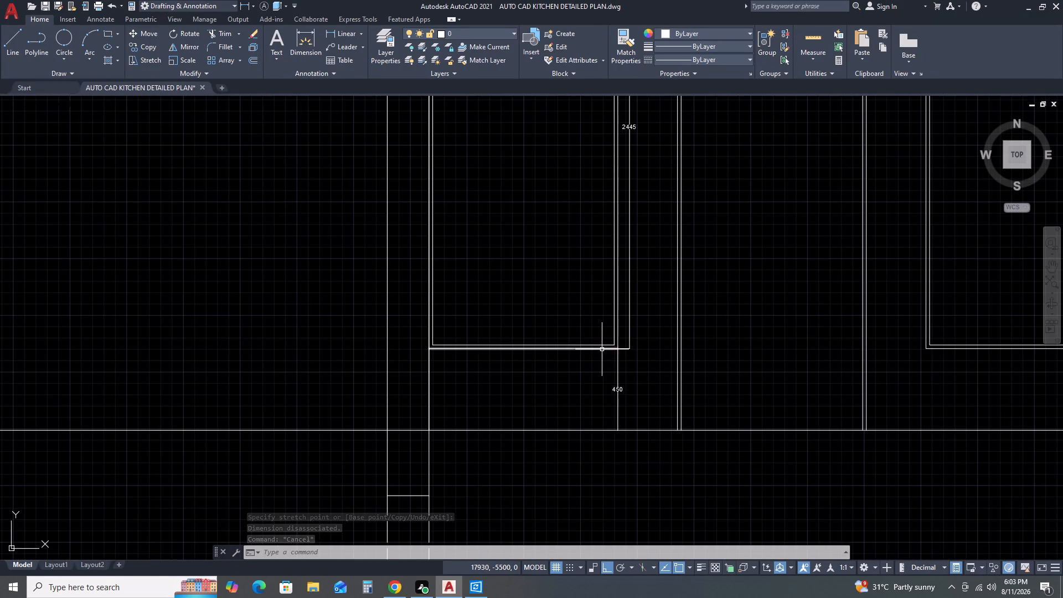
scroll(612, 347, up, 2)
click(601, 354)
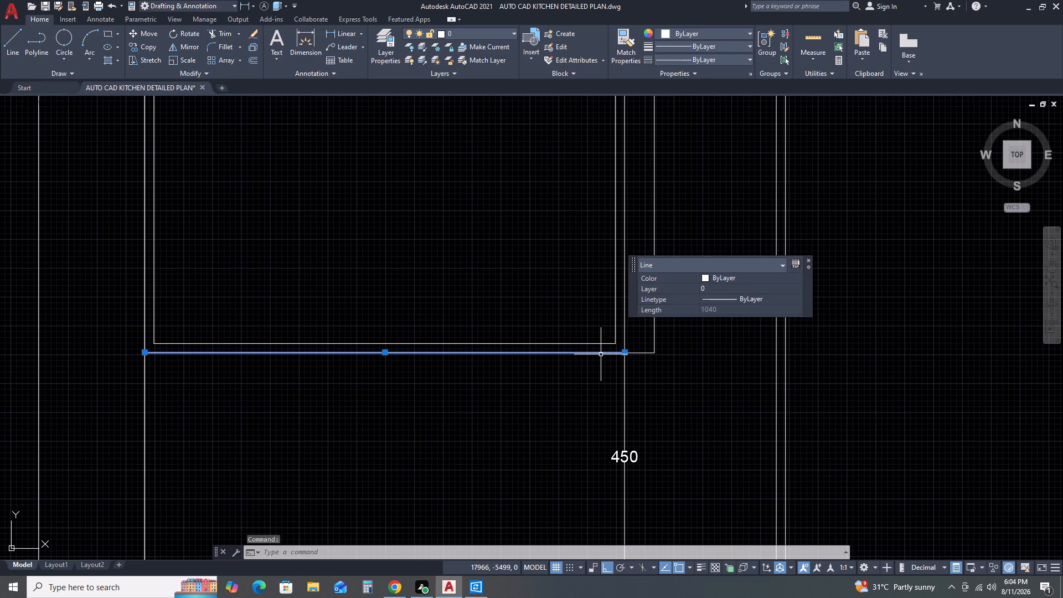
key(Delete)
click(625, 311)
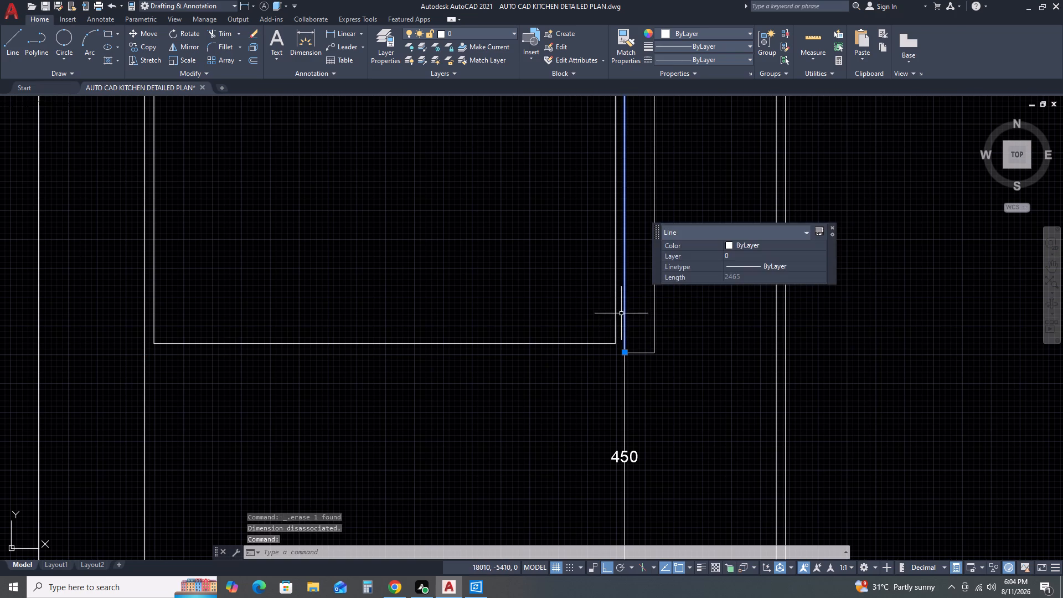
key(Delete)
scroll(614, 329, down, 3)
middle_drag(597, 247, 597, 346)
middle_drag(597, 357, 597, 367)
scroll(597, 126, up, 2)
click(610, 167)
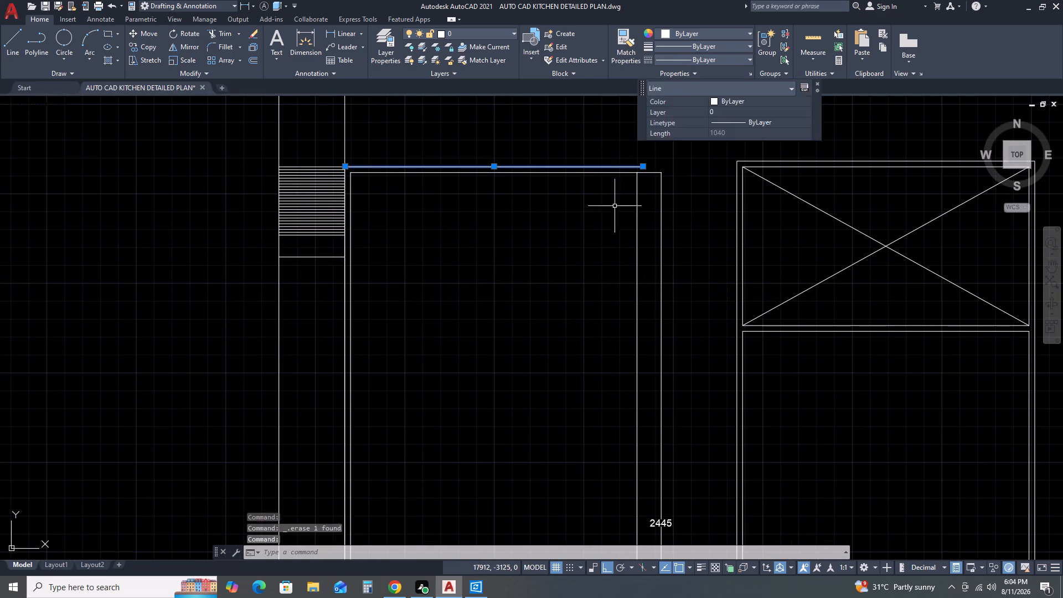
key(Delete)
Offset the left-hand window's remaining door-side, top and bottom frame lines inward by 20.
scroll(609, 214, down, 2)
click(621, 234)
text(O)
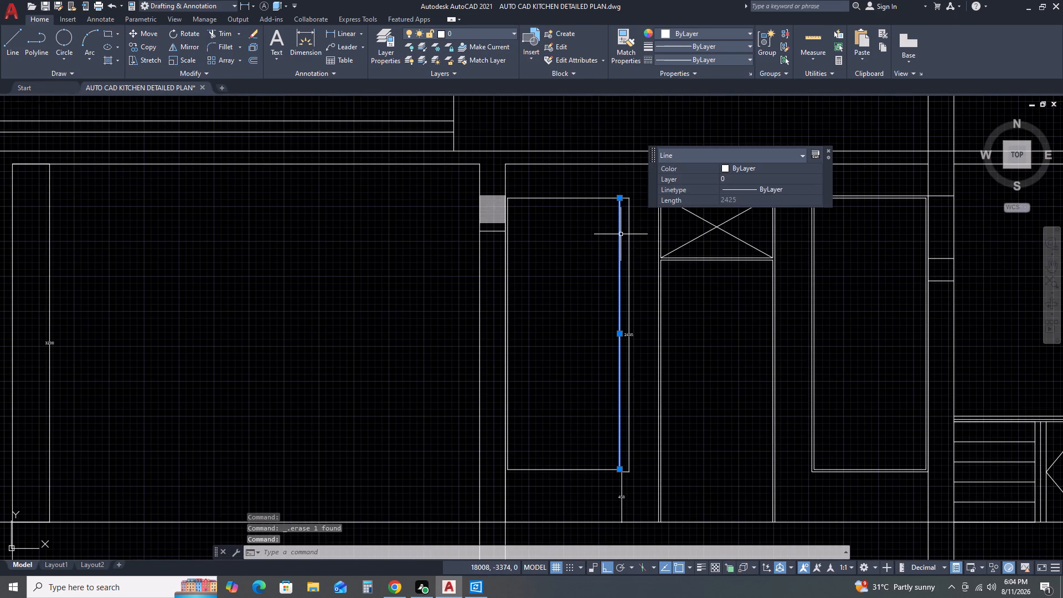
key(space)
key(space)
click(585, 244)
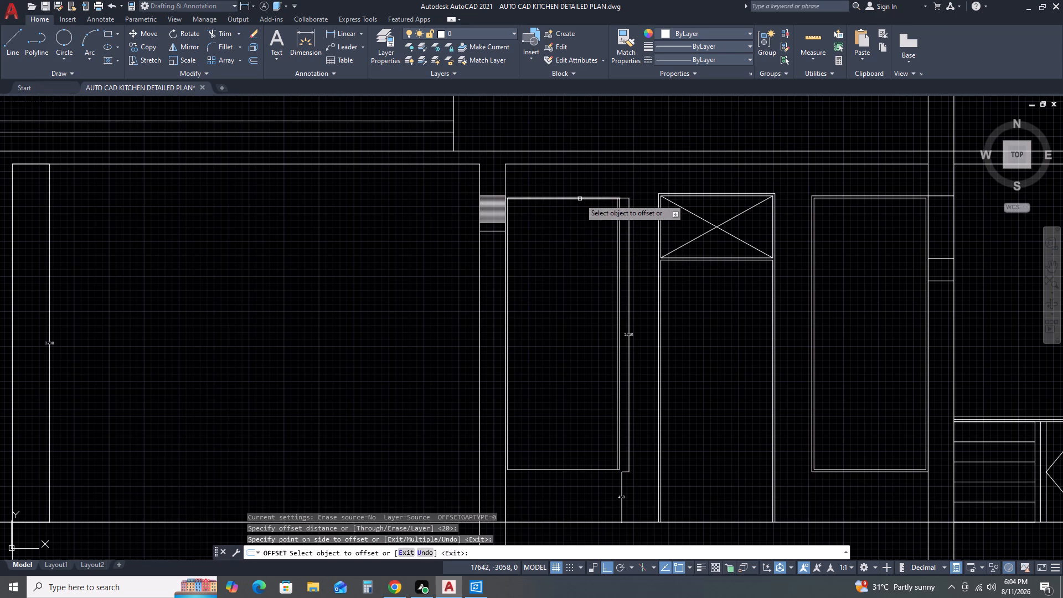
click(580, 199)
click(573, 229)
click(520, 468)
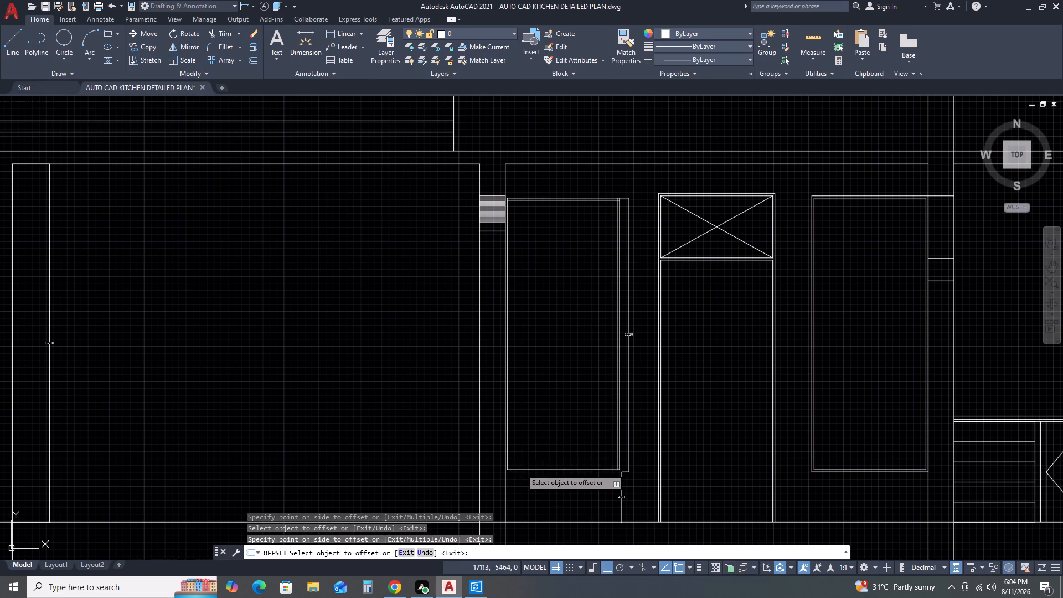
click(528, 451)
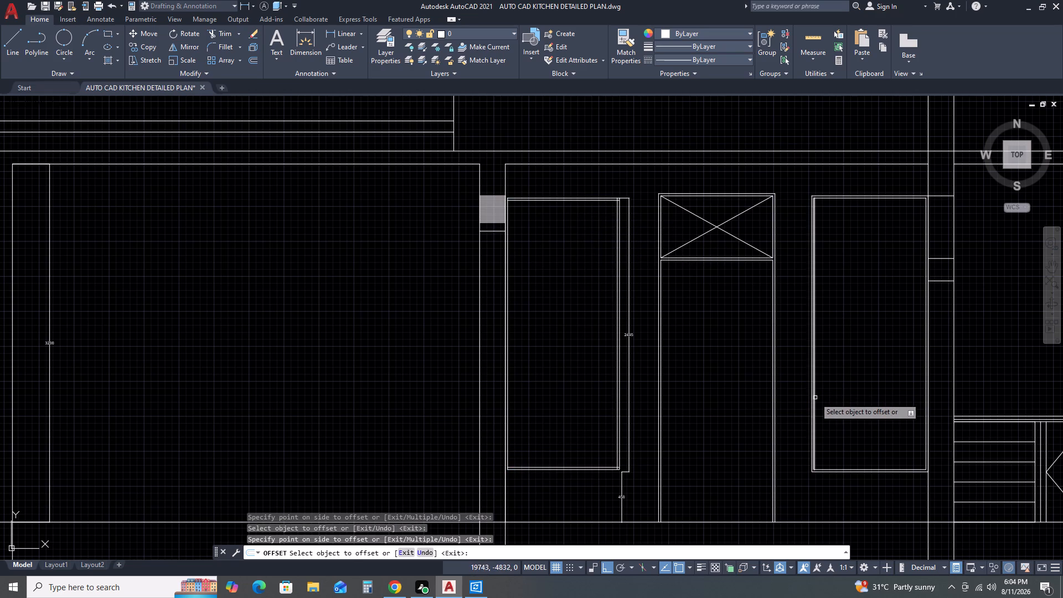
Offset the inner door-side, top and bottom frame lines of the door's right-hand window inward by 20.
click(815, 398)
click(834, 400)
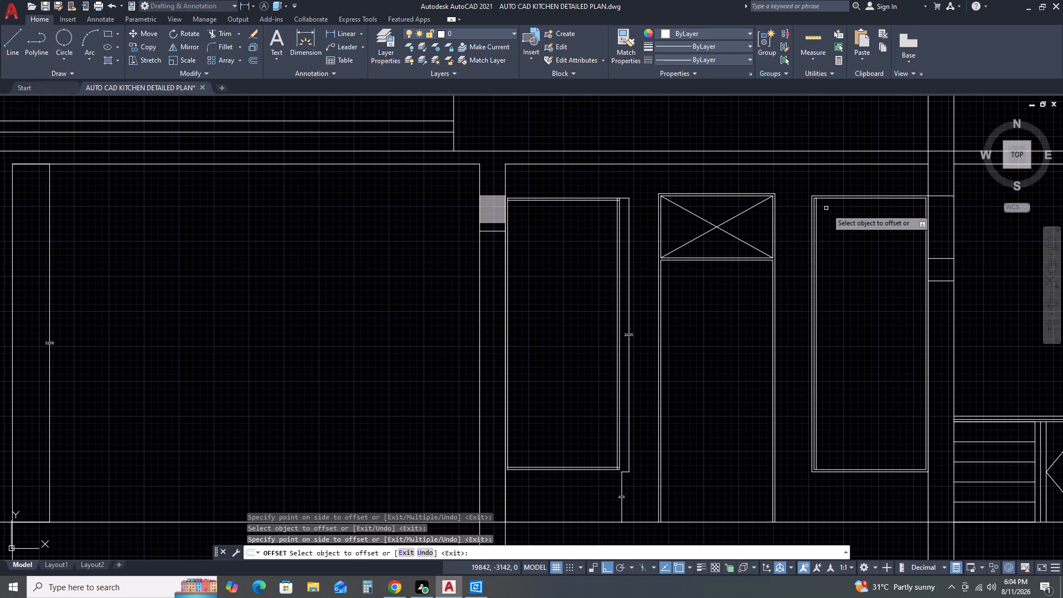
drag(835, 198, 835, 203)
click(835, 234)
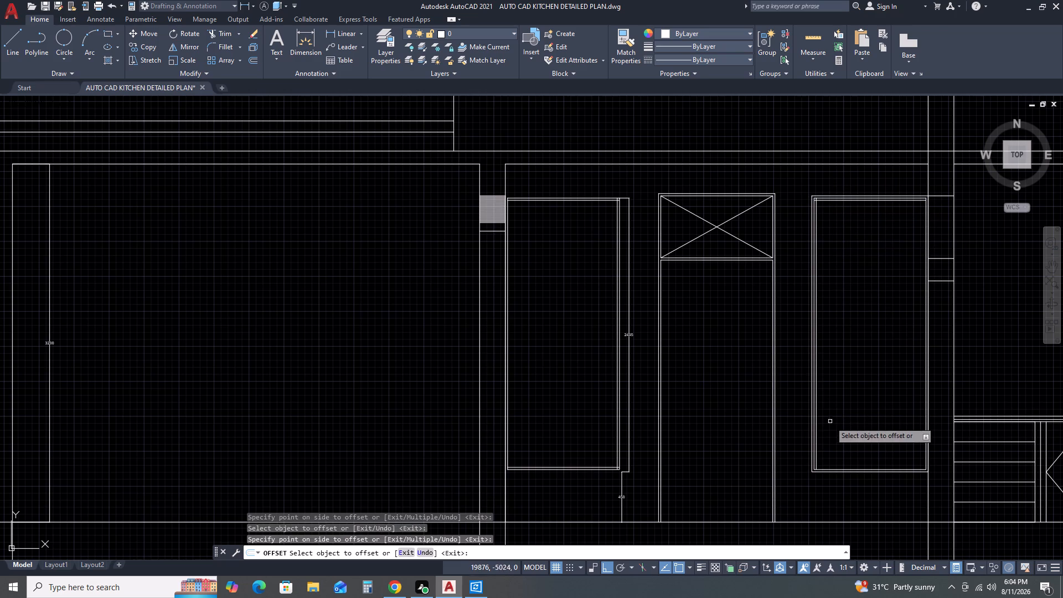
click(839, 469)
click(845, 447)
key(Escape)
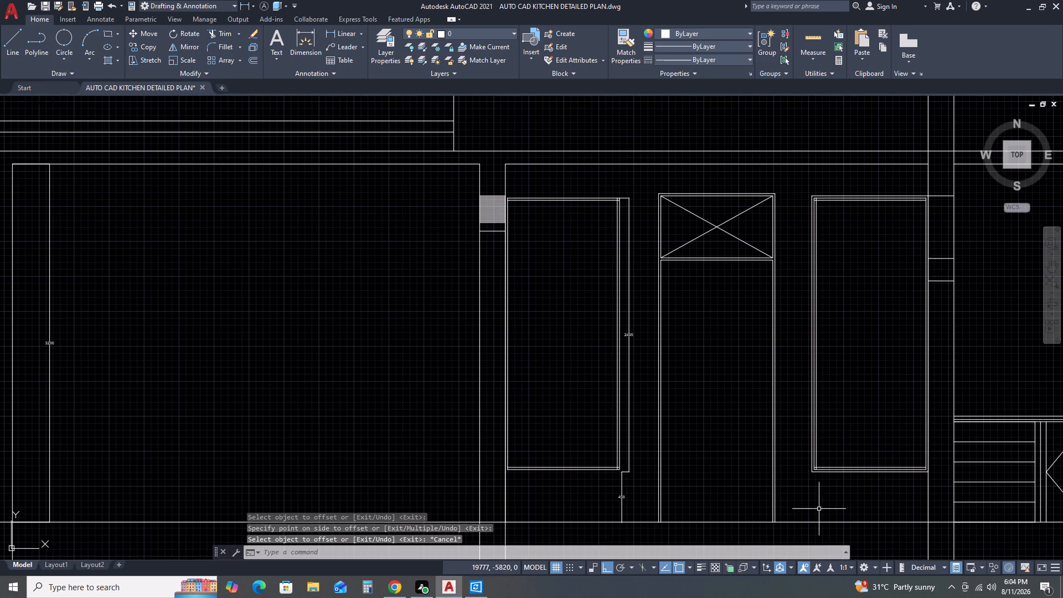
Delete the outermost bottom, door-side and top frame lines of the door's right-hand window.
scroll(817, 510, up, 3)
click(799, 360)
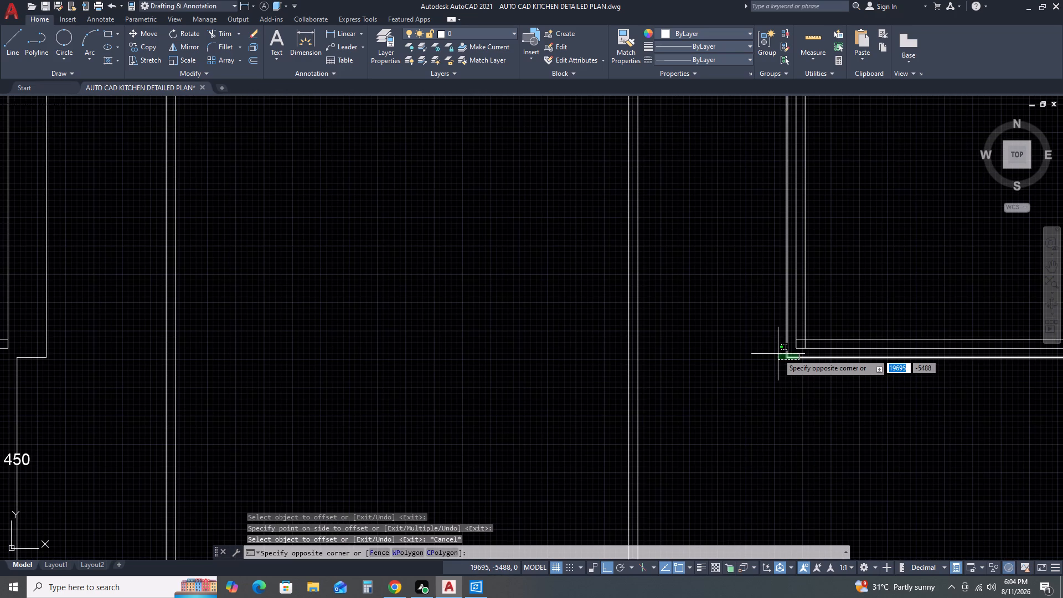
click(778, 354)
key(Delete)
scroll(792, 399, down, 4)
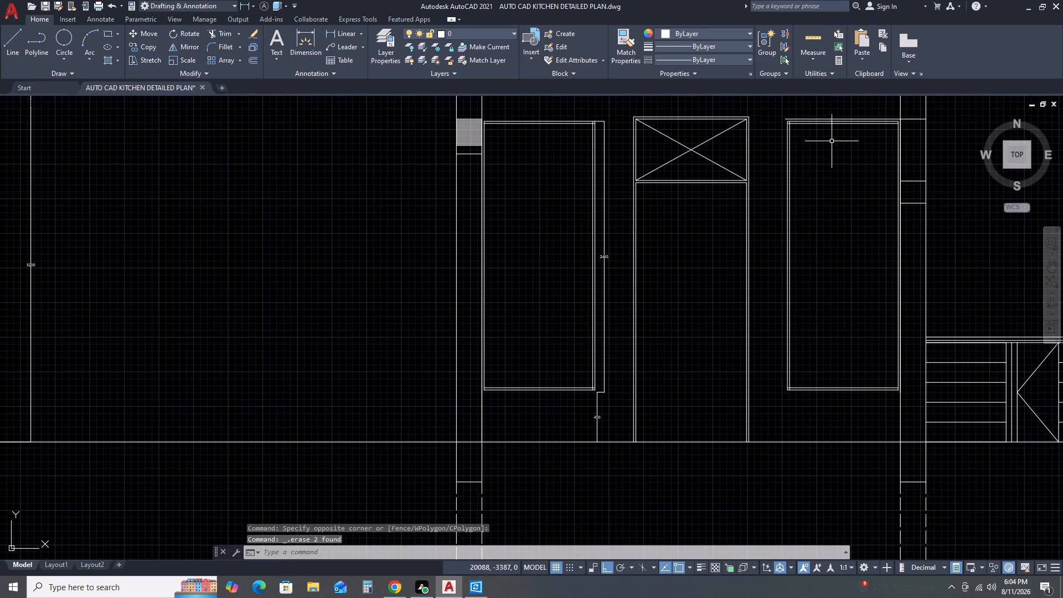
scroll(890, 119, up, 3)
click(868, 123)
click(786, 105)
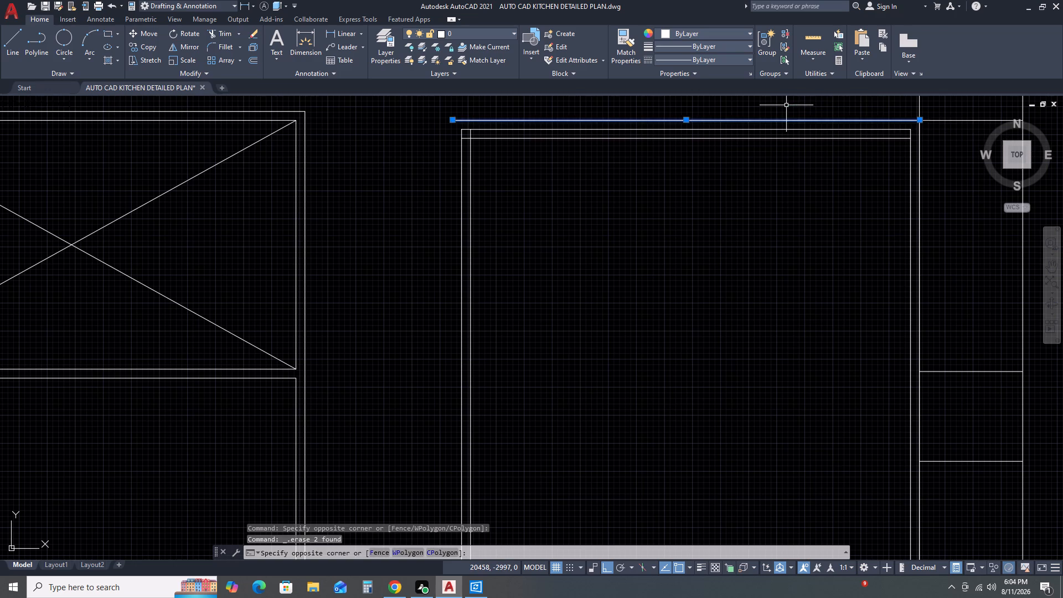
key(Delete)
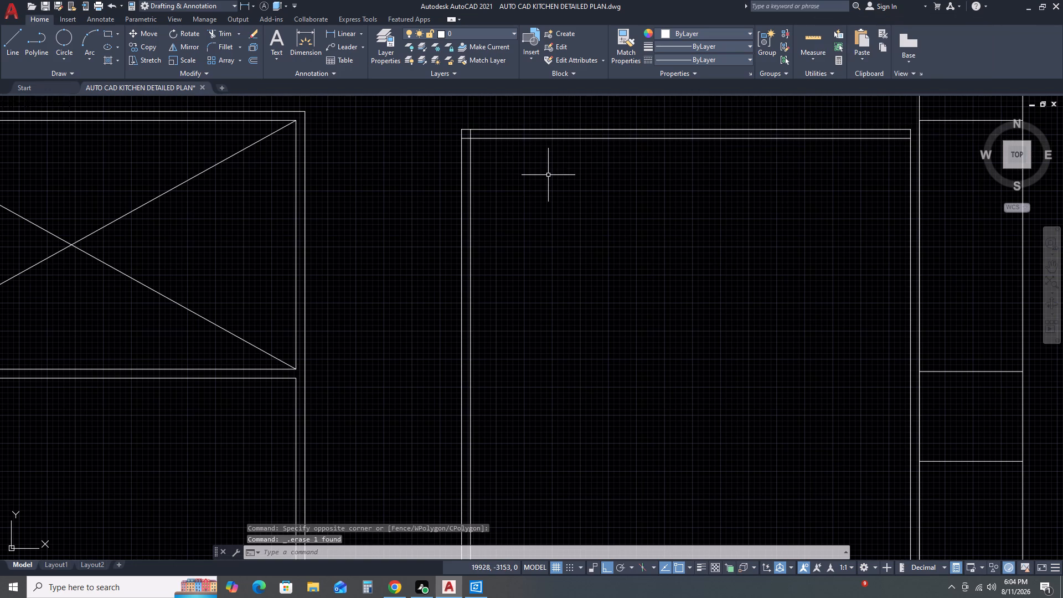
Fillet the new inner frame lines into sharp corners at the right-hand window's upper and lower door-side corners.
text(F)
key(space)
click(496, 137)
click(471, 162)
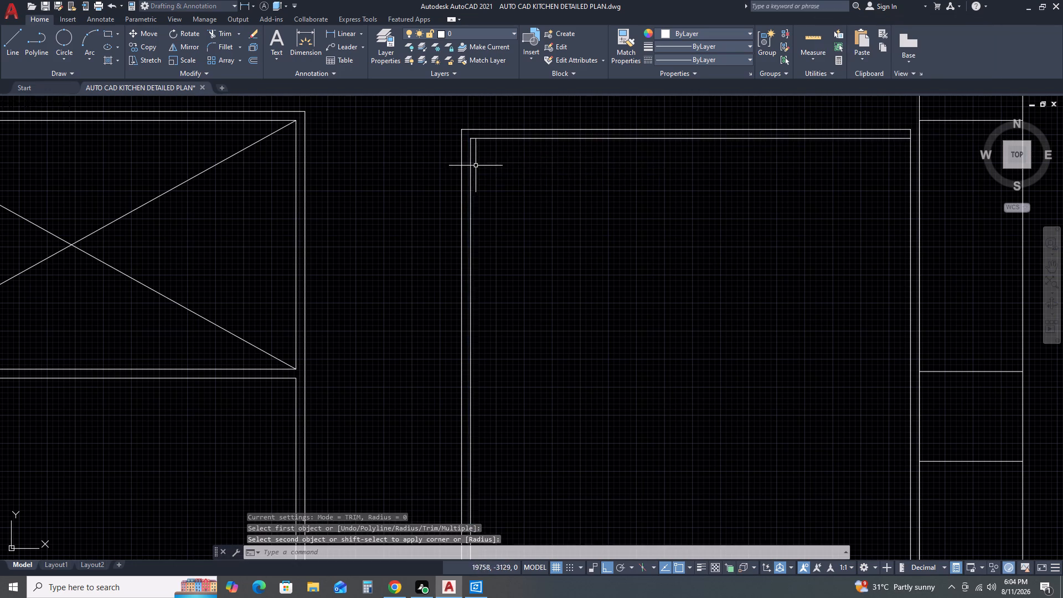
scroll(477, 166, down, 4)
middle_drag(529, 283, 535, 195)
key(space)
scroll(482, 235, up, 3)
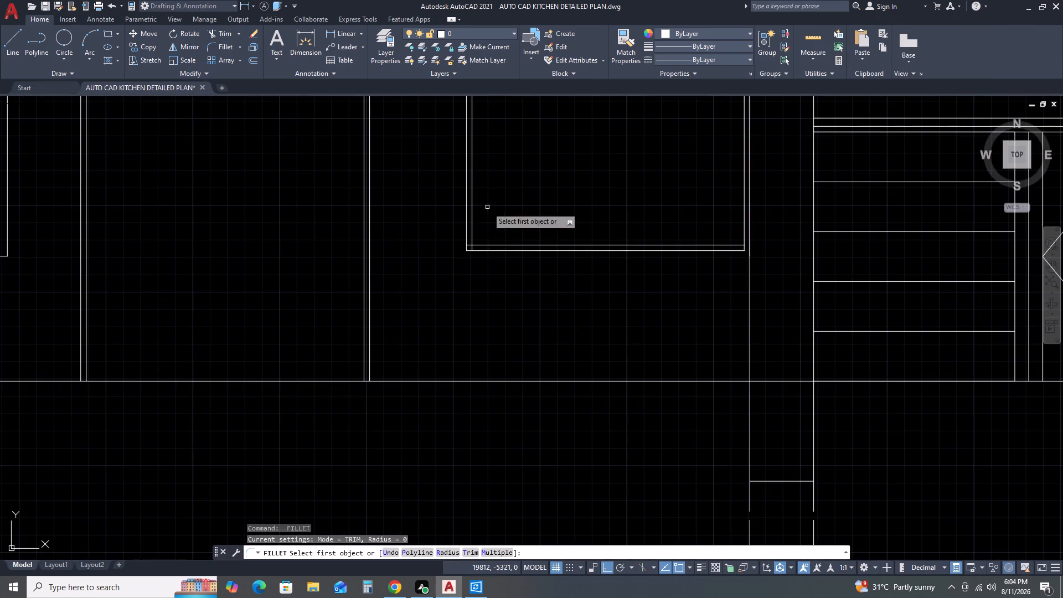
scroll(467, 233, up, 2)
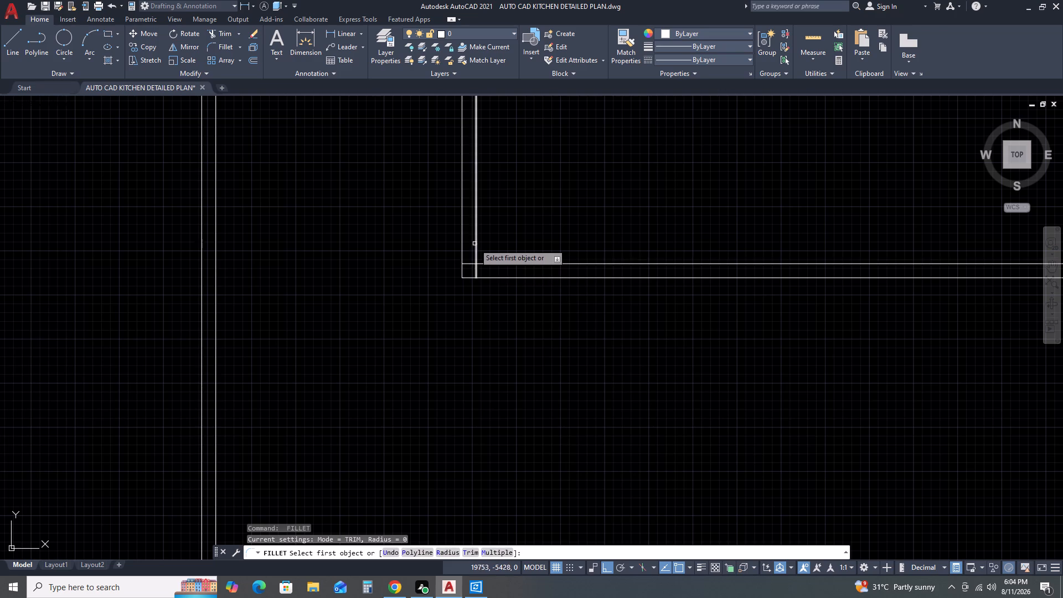
click(474, 244)
click(492, 264)
scroll(484, 242, down, 3)
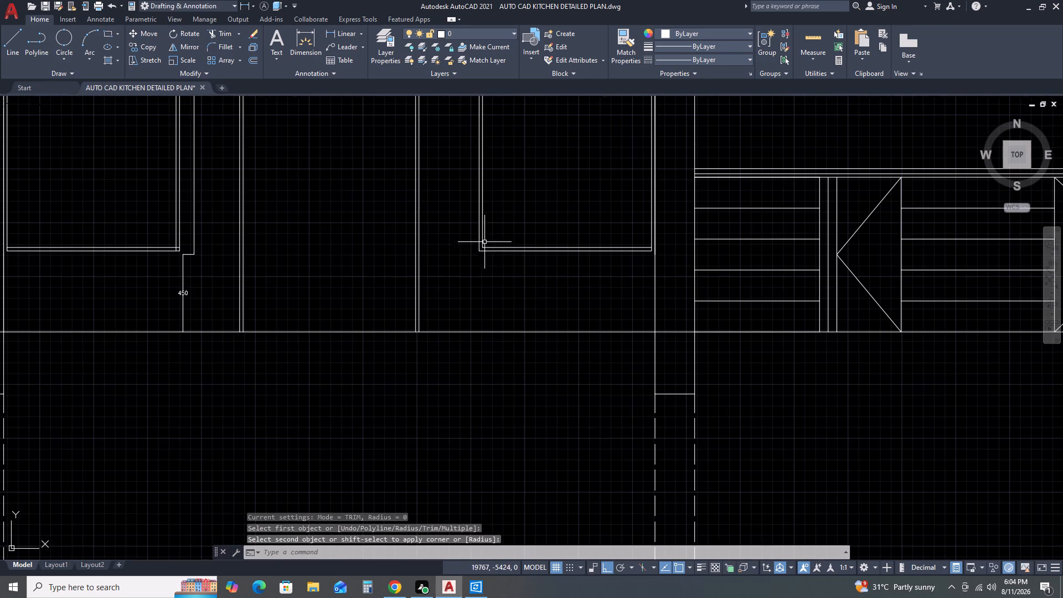
key(Escape)
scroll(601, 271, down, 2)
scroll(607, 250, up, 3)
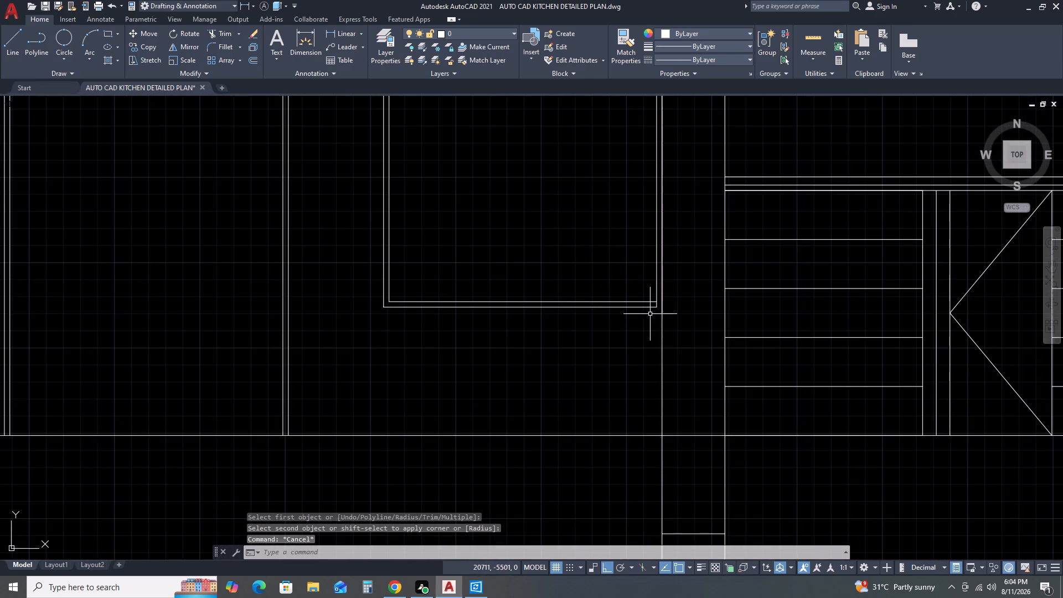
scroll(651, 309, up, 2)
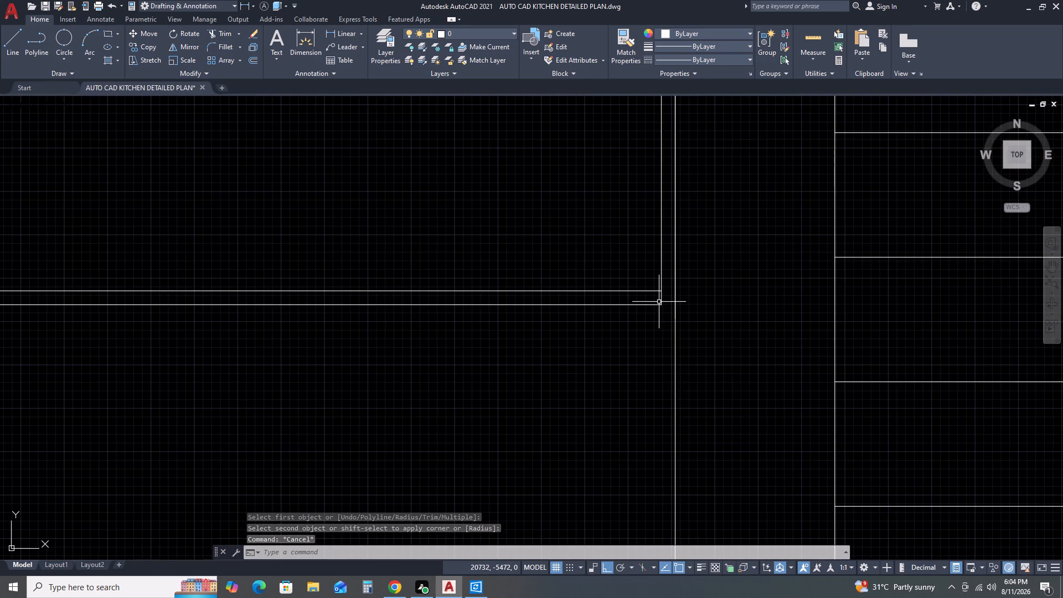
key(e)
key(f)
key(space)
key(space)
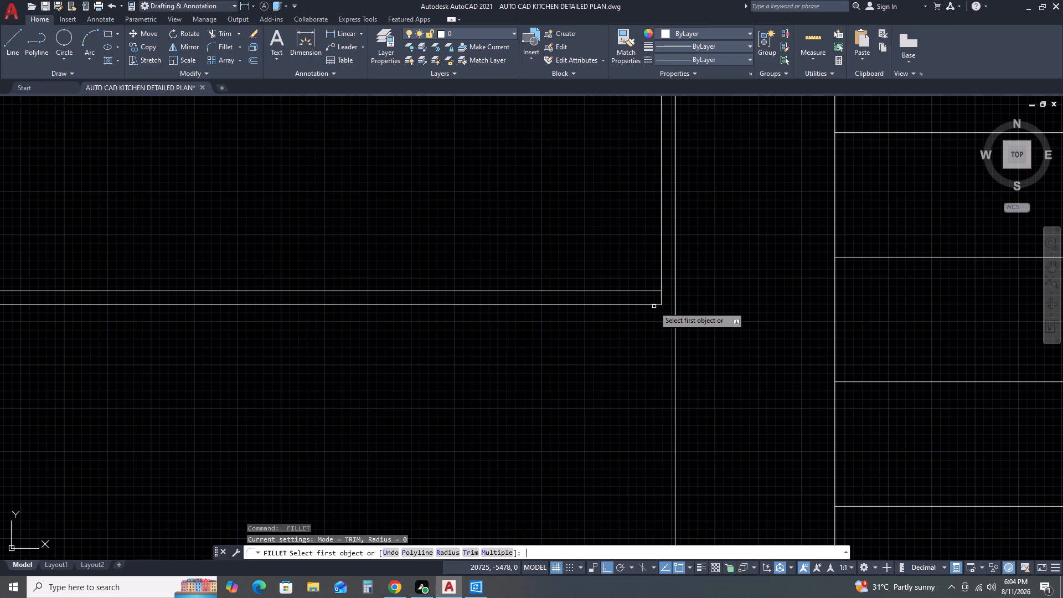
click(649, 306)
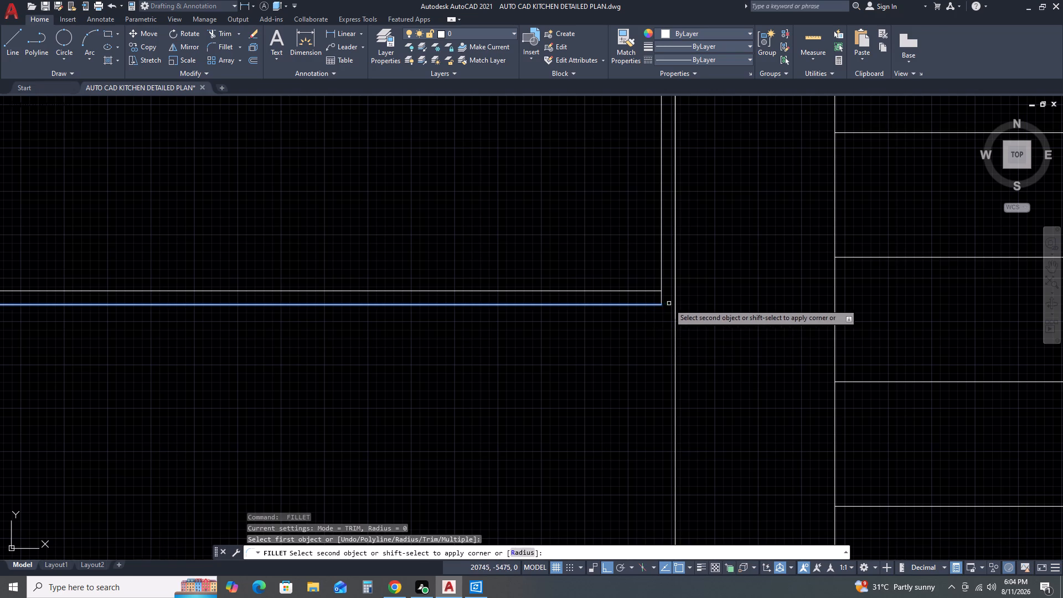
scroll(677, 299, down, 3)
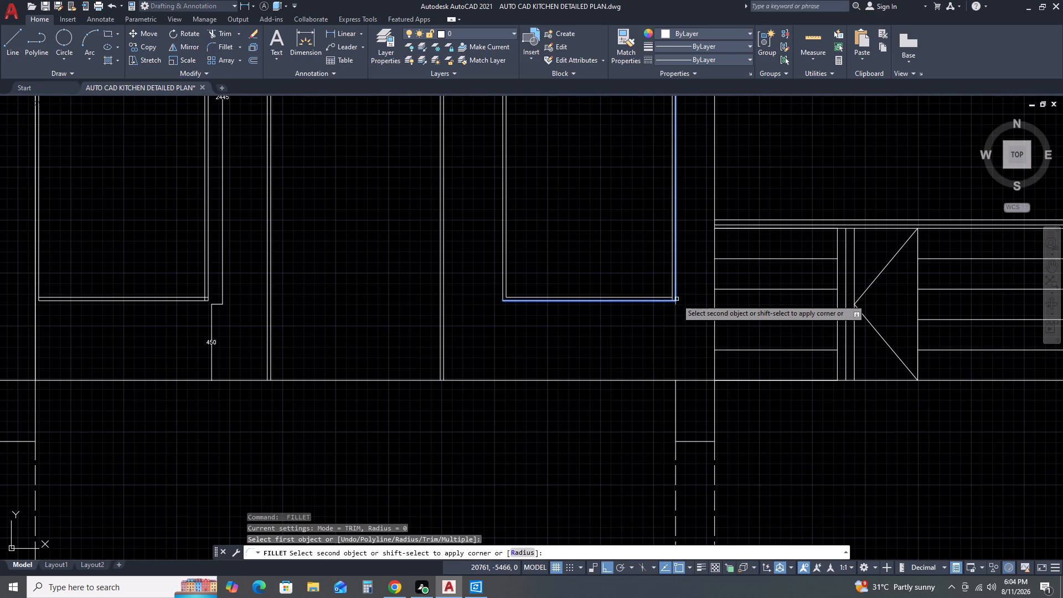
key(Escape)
Extend the right-hand window's lower outer frame line to the adjoining wall face.
scroll(675, 299, up, 4)
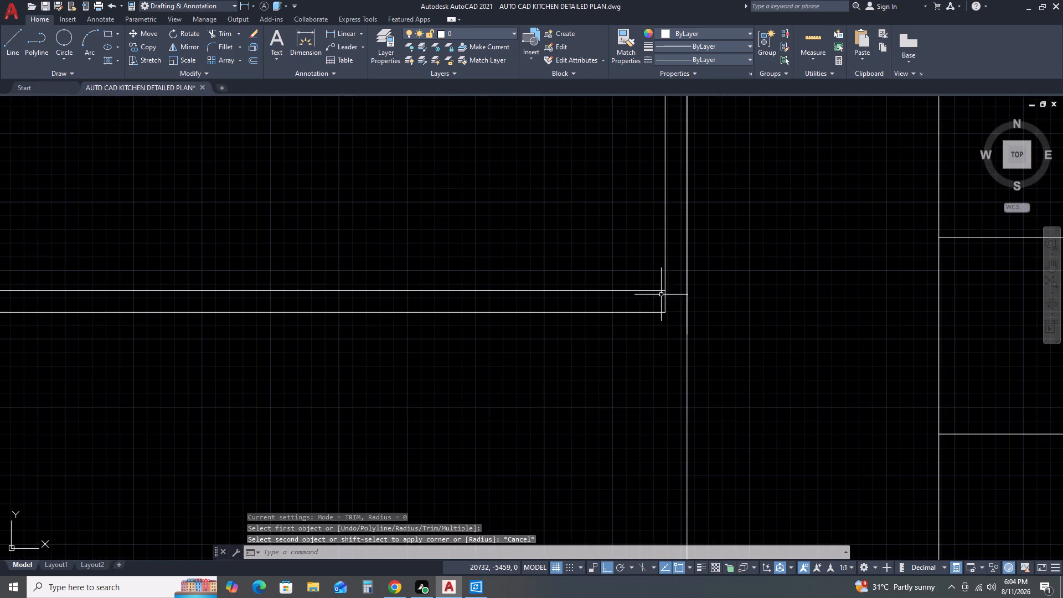
key(e)
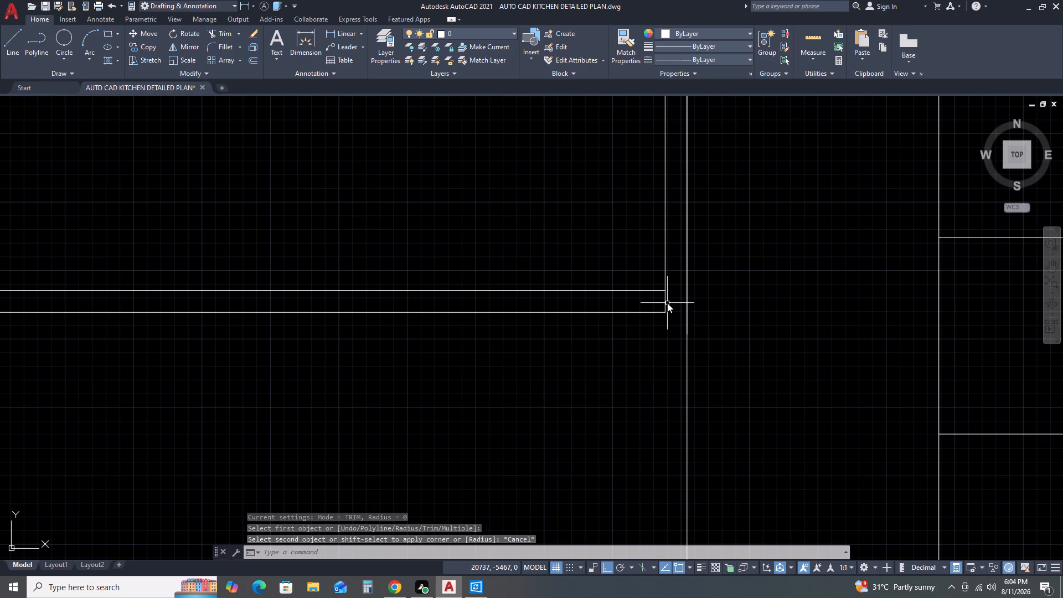
text(X)
key(space)
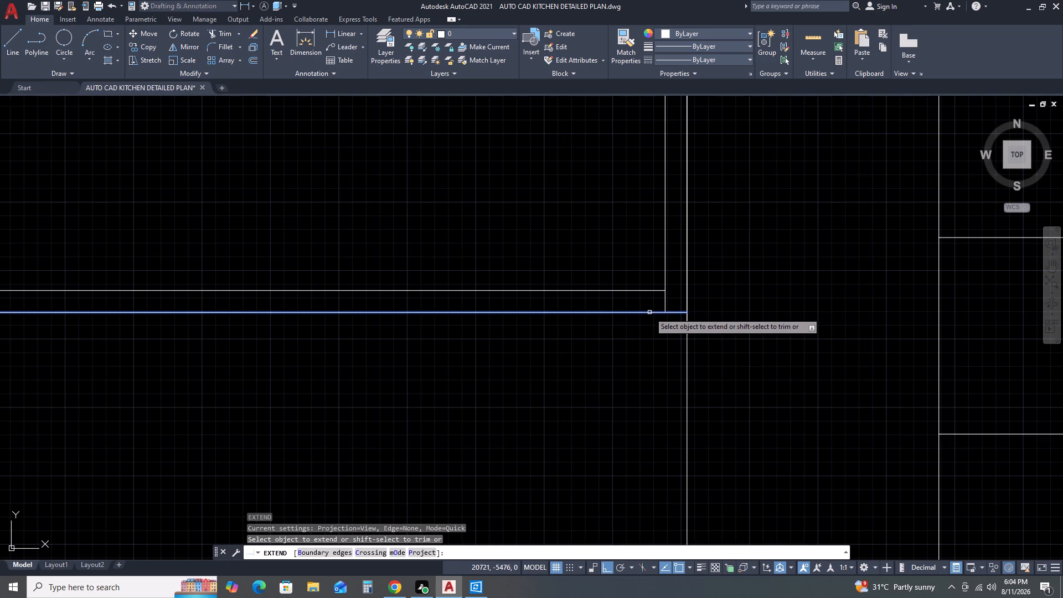
click(649, 312)
key(Escape)
Fillet the right-hand window's inner frame lines into a sharp corner at the lower wall-side corner.
text(F)
key(space)
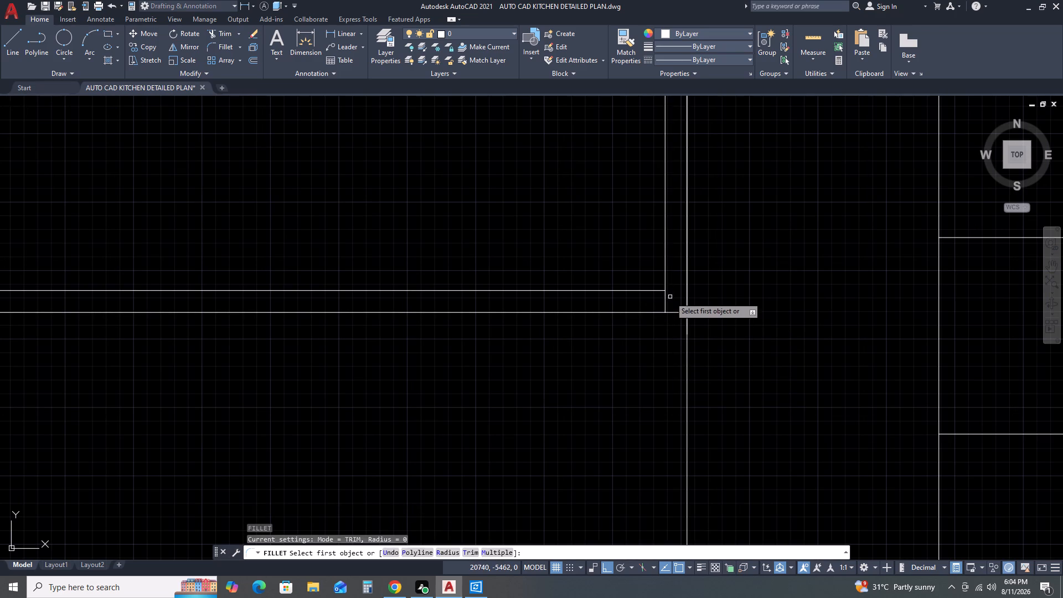
click(663, 276)
click(666, 282)
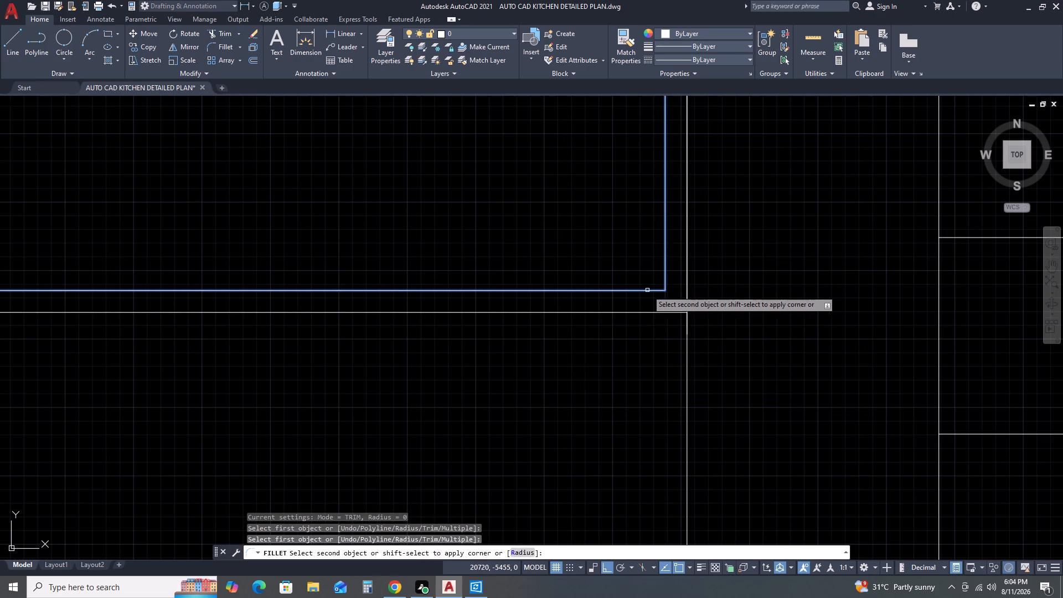
scroll(680, 290, down, 3)
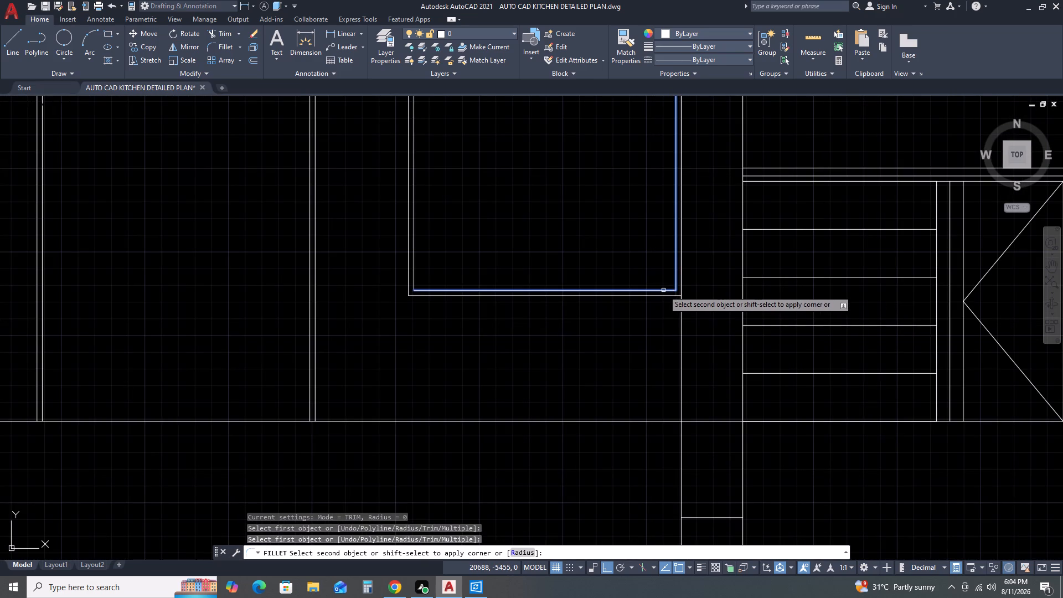
click(663, 290)
scroll(627, 311, down, 3)
middle_drag(555, 259, 563, 262)
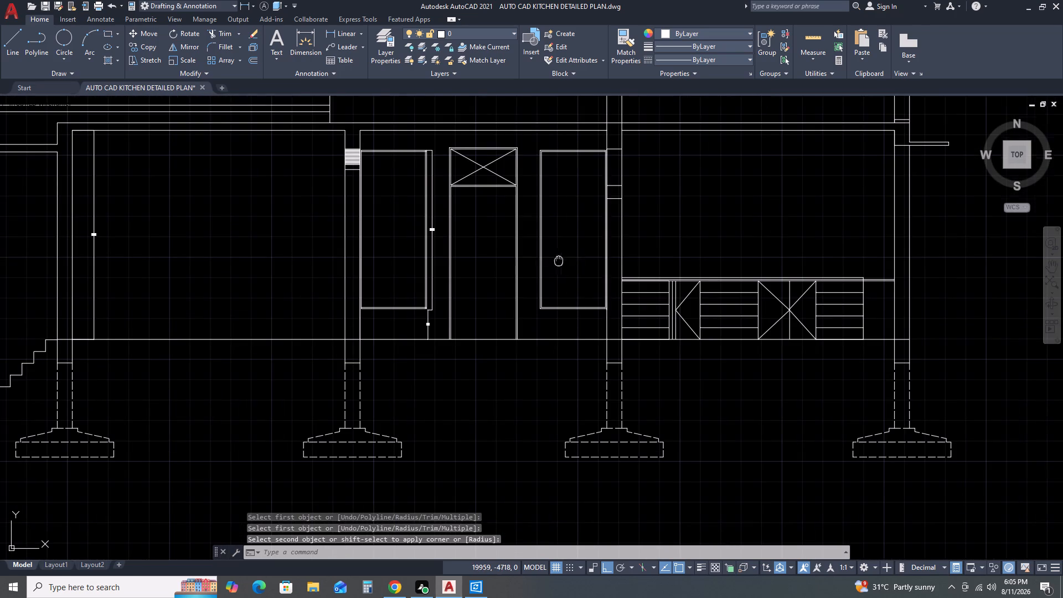
middle_drag(563, 262, 650, 287)
Extend both top frame lines of the door's right-hand window to the adjoining wall face.
scroll(698, 188, up, 4)
middle_drag(673, 196, 672, 266)
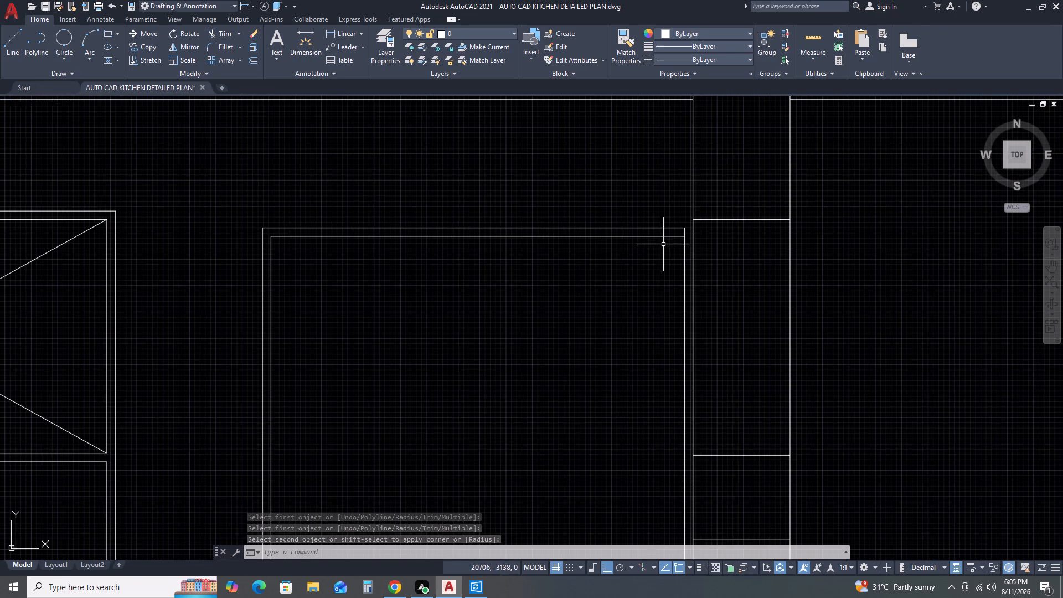
text(EX)
key(space)
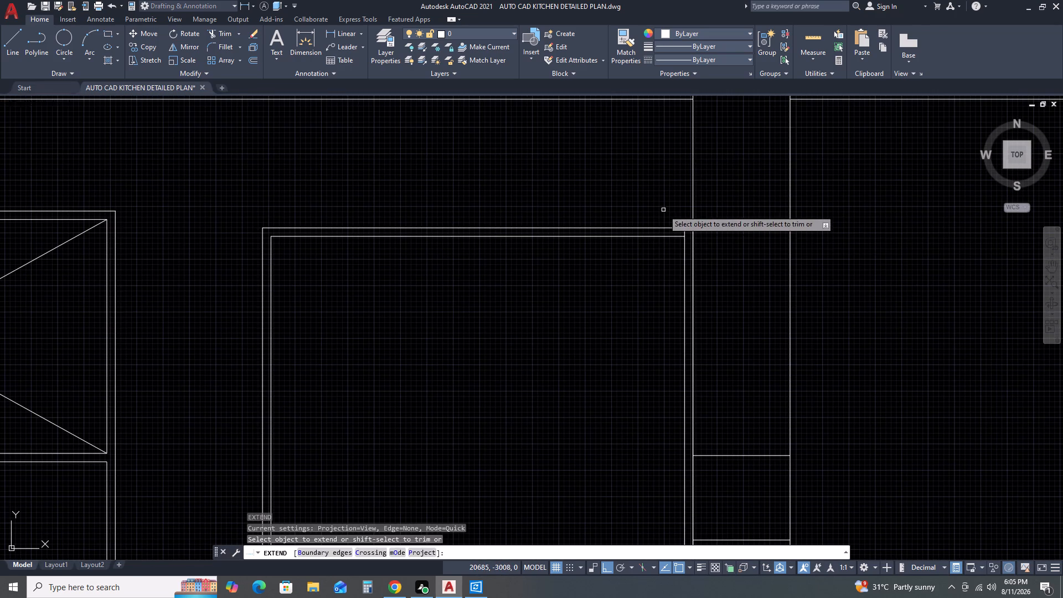
click(663, 210)
click(634, 259)
key(Escape)
Fillet the right-hand window's inner frame lines into a sharp corner at the upper wall-side corner.
text(F)
key(space)
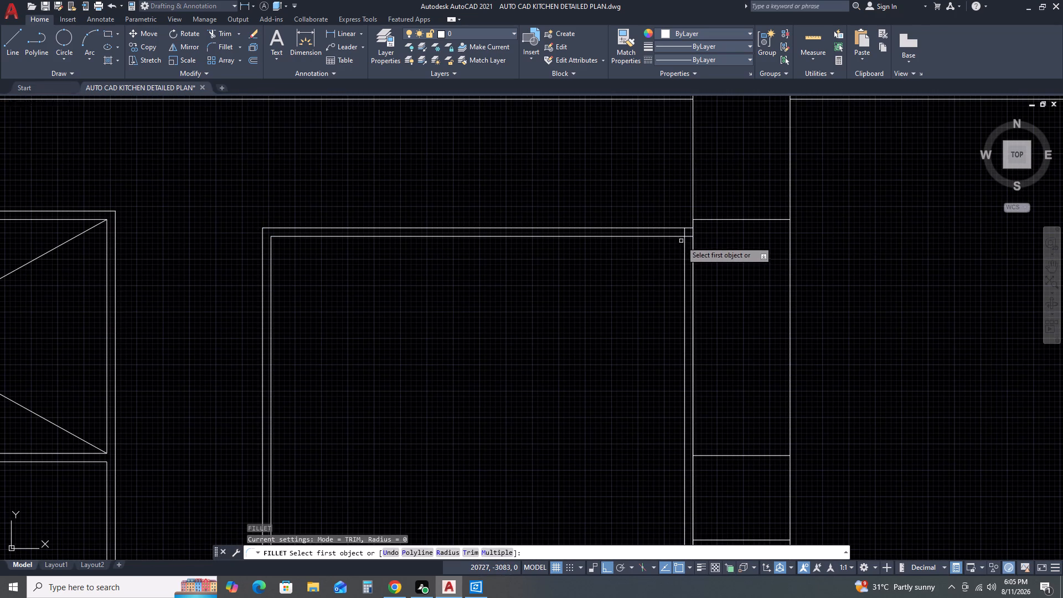
click(675, 237)
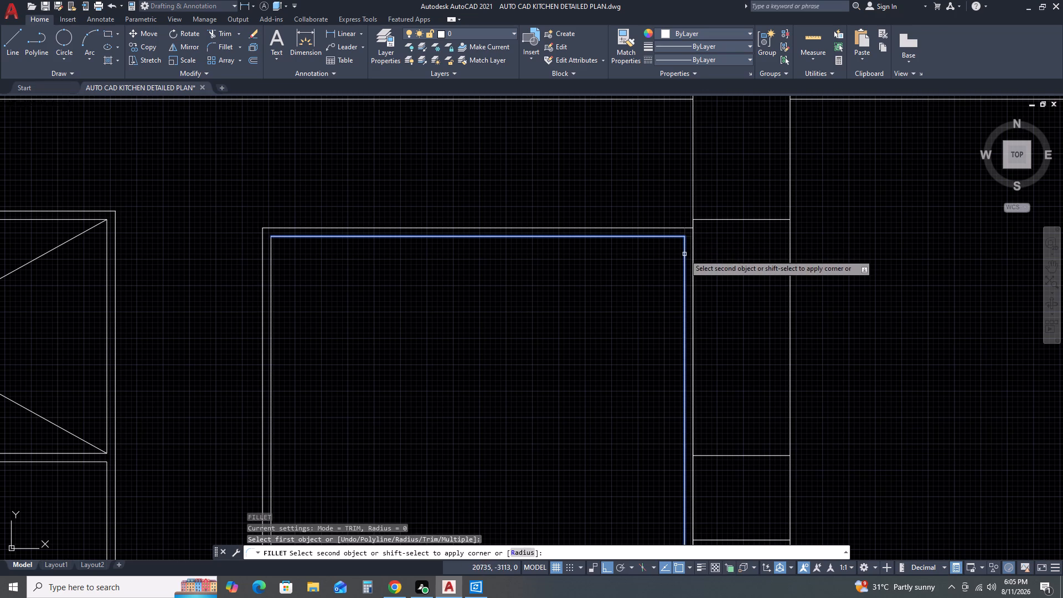
click(684, 254)
scroll(680, 255, down, 3)
middle_drag(587, 302, 618, 270)
middle_drag(669, 230, 674, 225)
middle_click(680, 216)
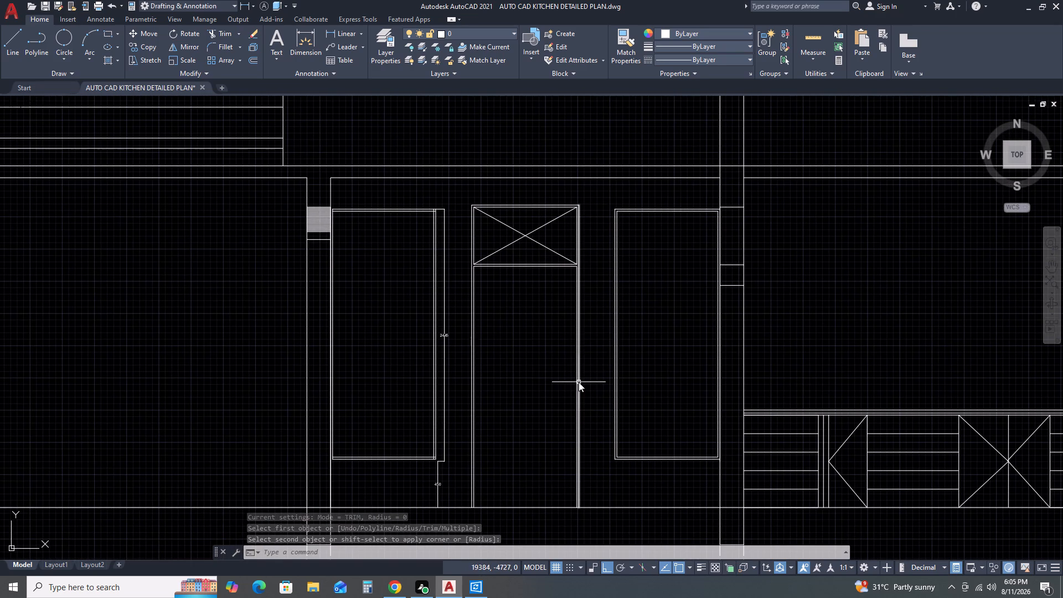
Add a vertical linear dimension beside the door, from the crossed top panel's inner upper corner down to the floor line.
key(d)
text(LI)
key(space)
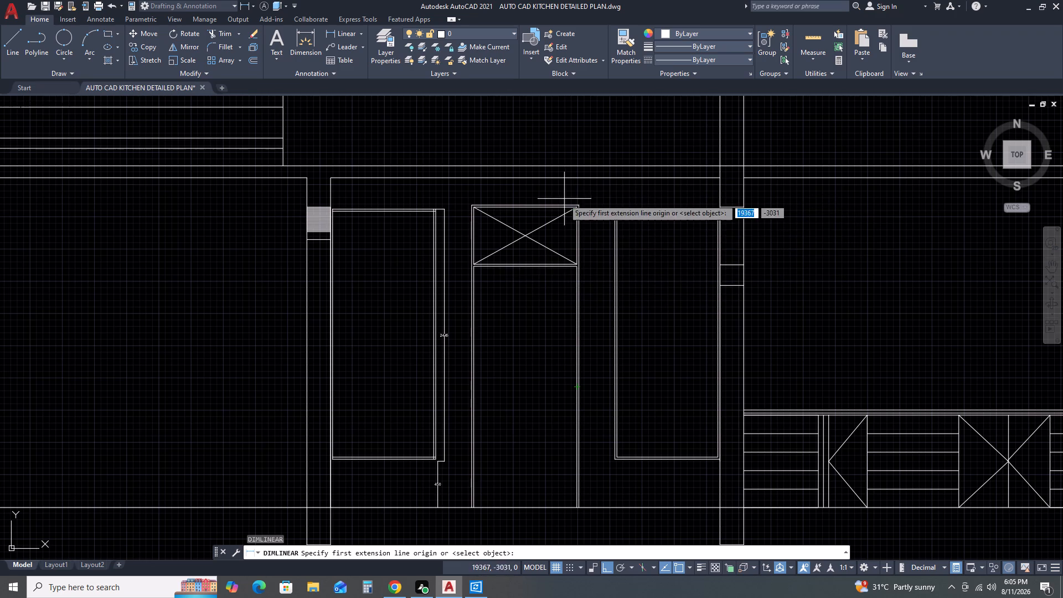
scroll(564, 199, up, 2)
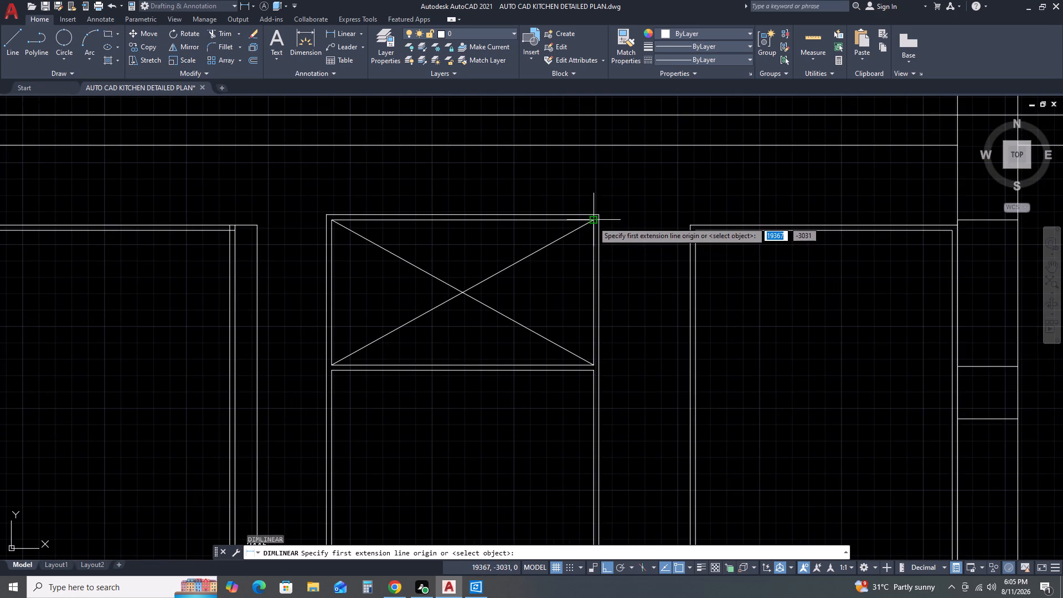
click(593, 221)
scroll(585, 346, down, 5)
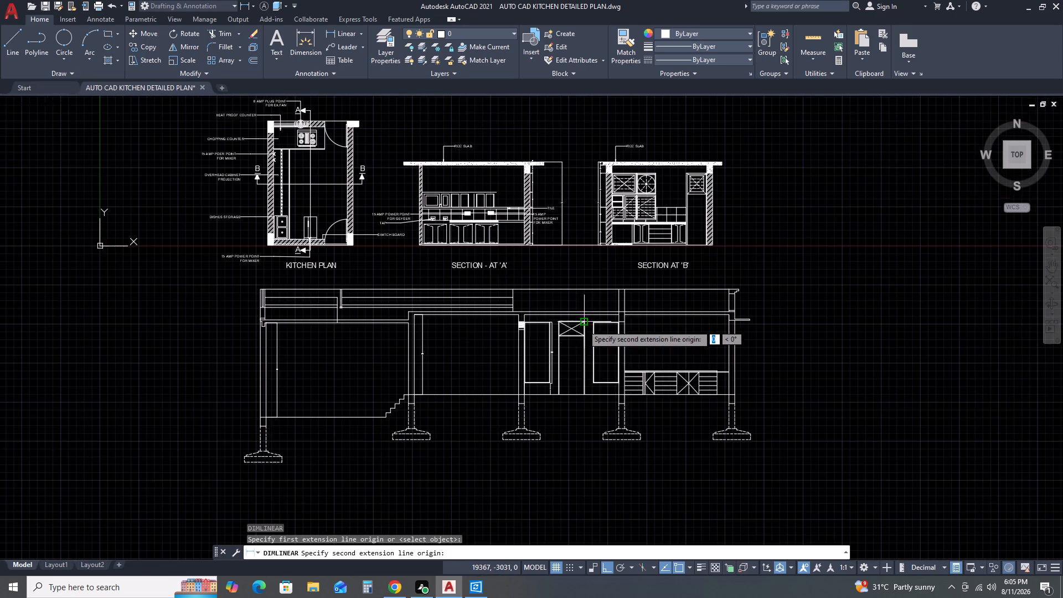
middle_drag(590, 362, 549, 263)
middle_drag(542, 238, 535, 212)
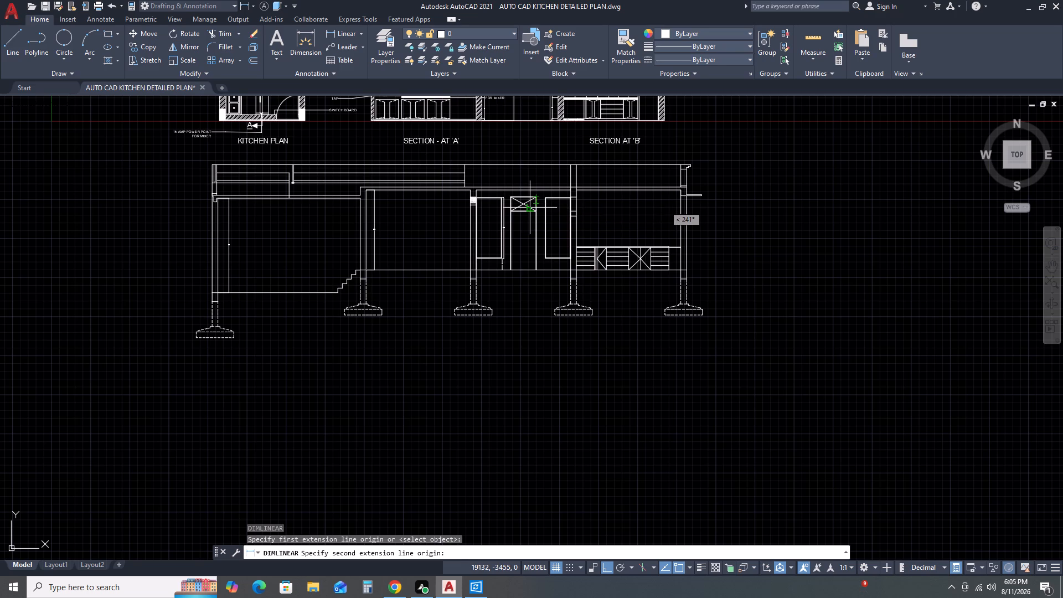
scroll(528, 205, down, 2)
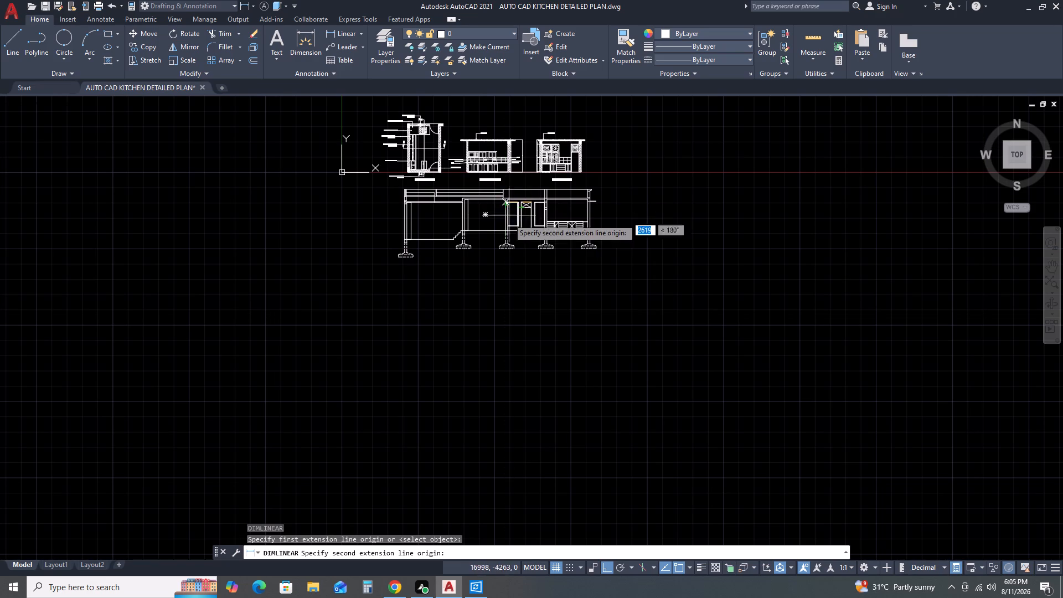
scroll(504, 229, up, 7)
scroll(492, 277, up, 1)
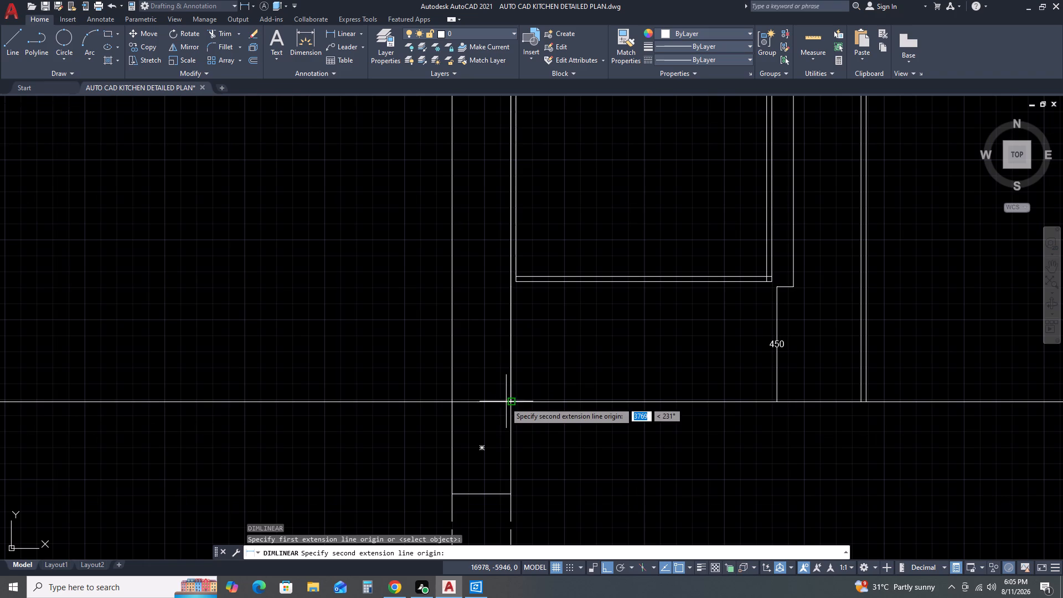
scroll(600, 390, down, 4)
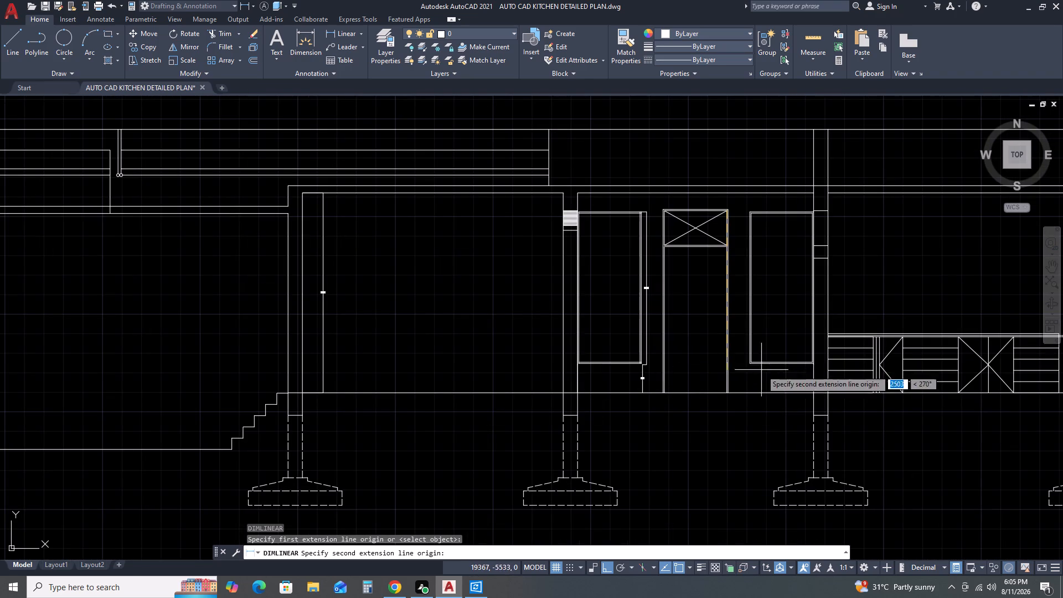
scroll(741, 380, up, 2)
click(699, 413)
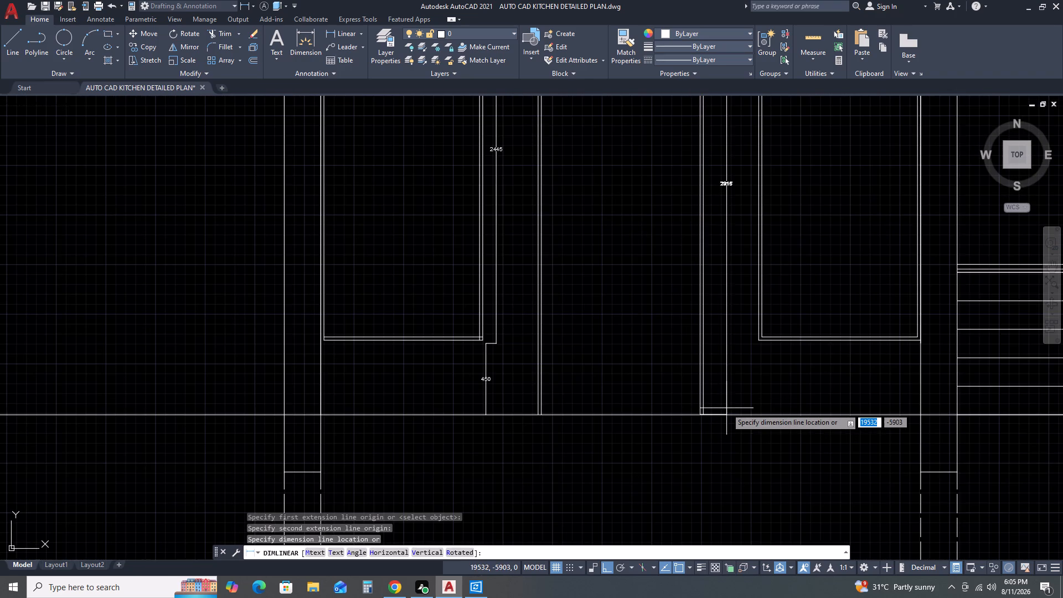
click(726, 408)
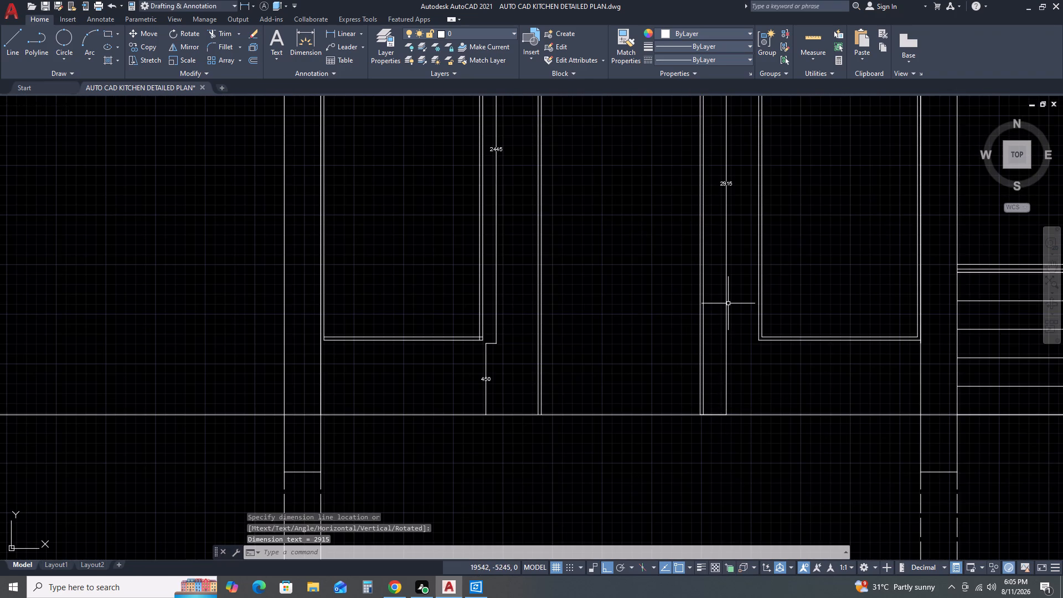
Examine the door's top panel and height dimension against the side windows' top lines and dimensions.
scroll(729, 306, down, 2)
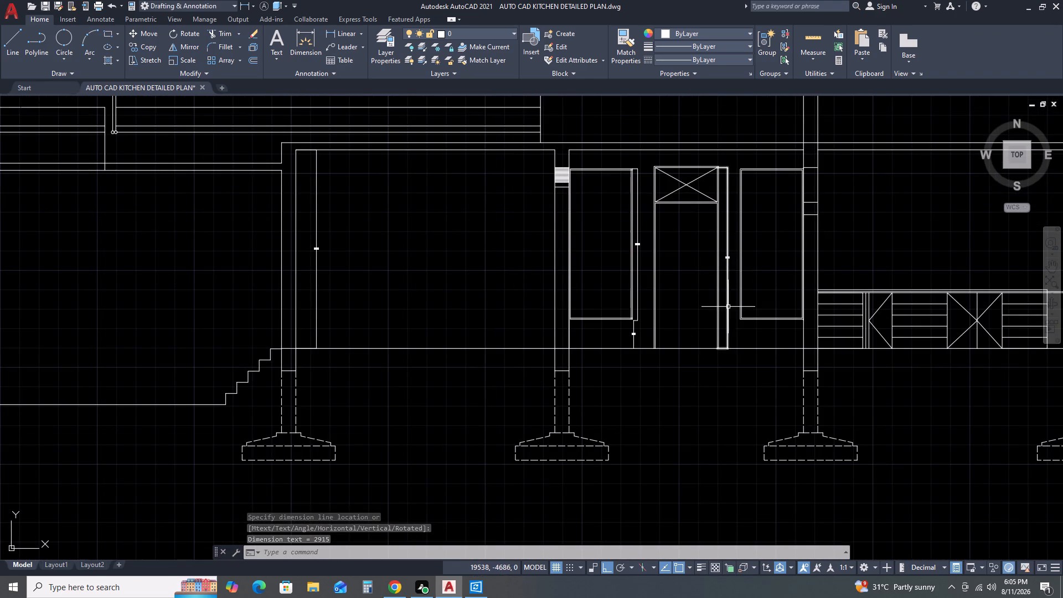
middle_drag(727, 323, 726, 331)
middle_click(726, 331)
scroll(711, 159, up, 4)
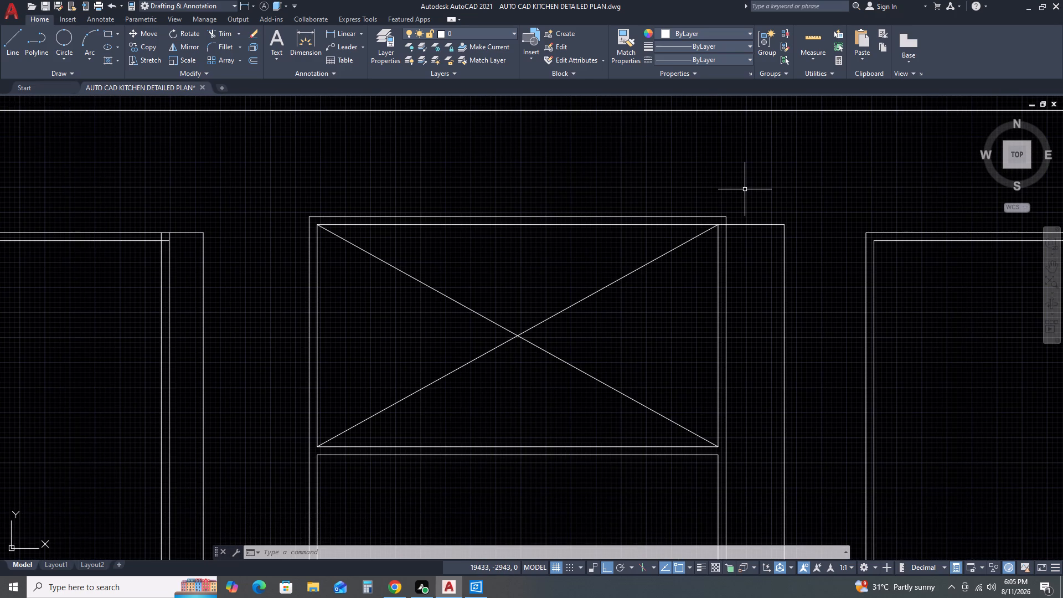
scroll(745, 189, down, 3)
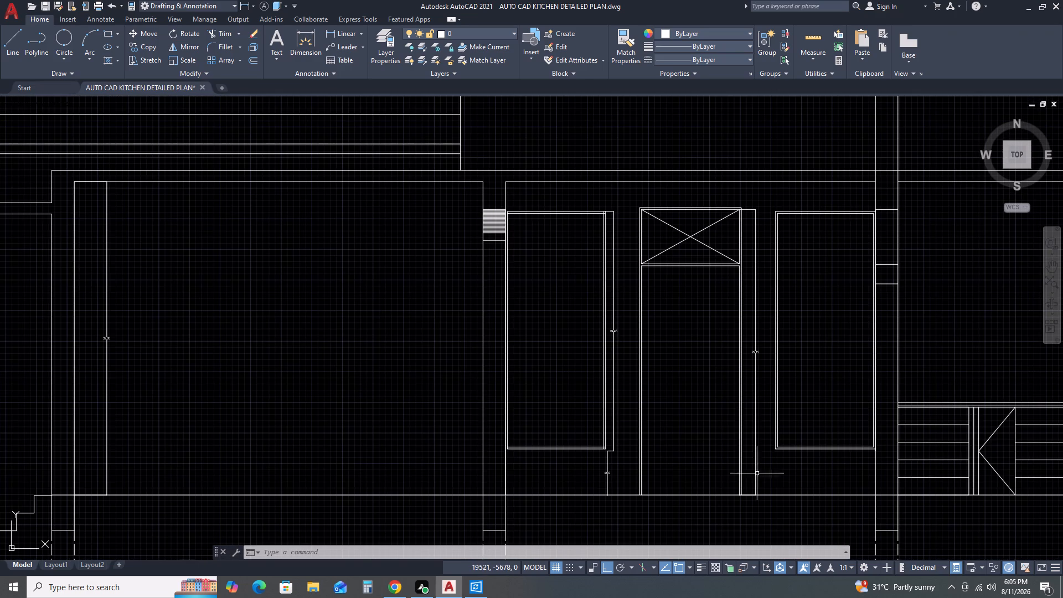
scroll(756, 396, up, 2)
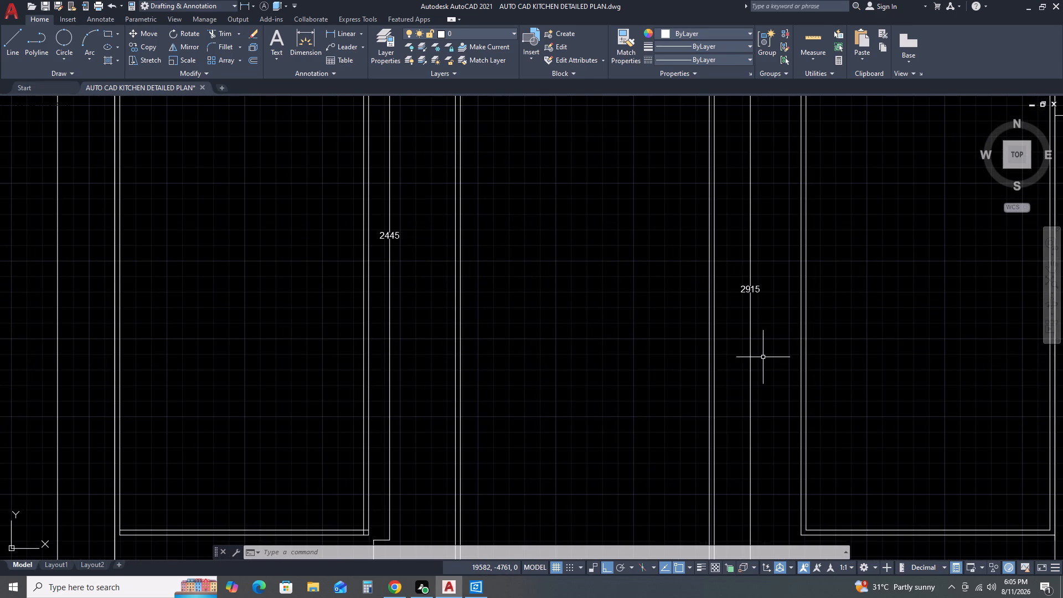
scroll(755, 359, down, 2)
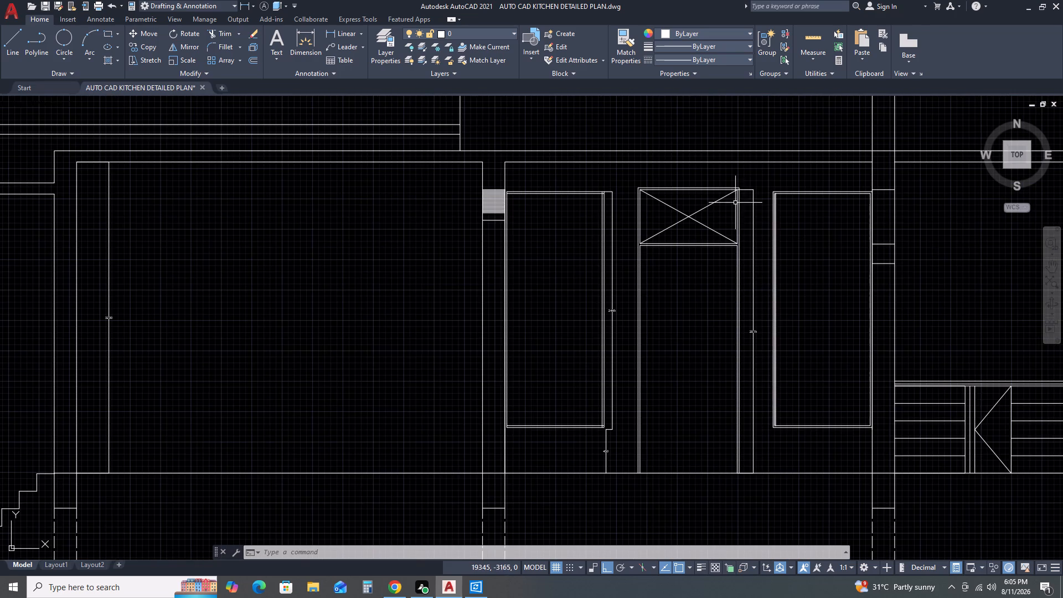
scroll(736, 195, up, 2)
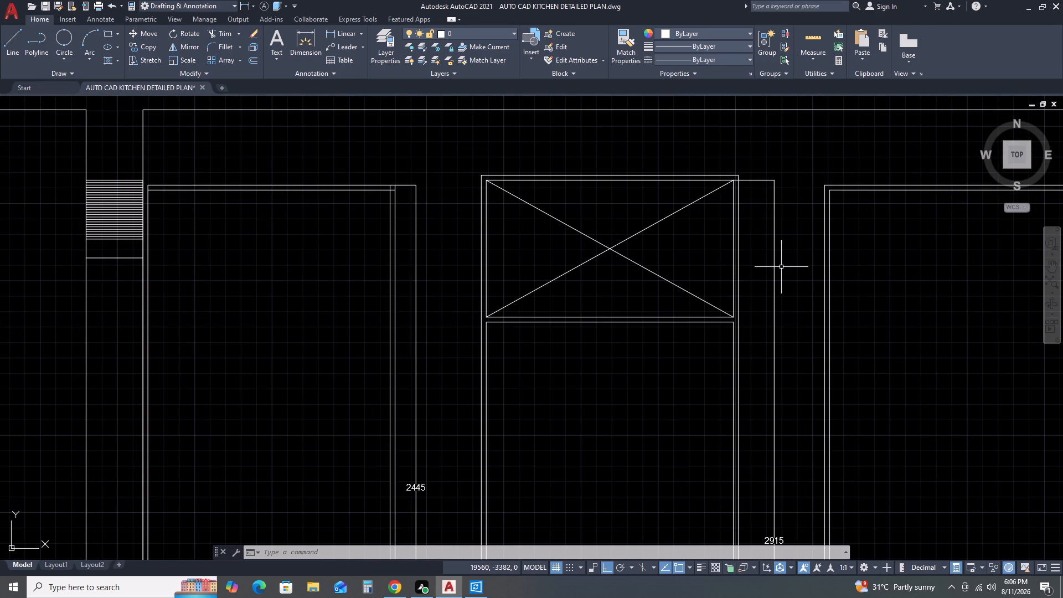
scroll(781, 267, down, 1)
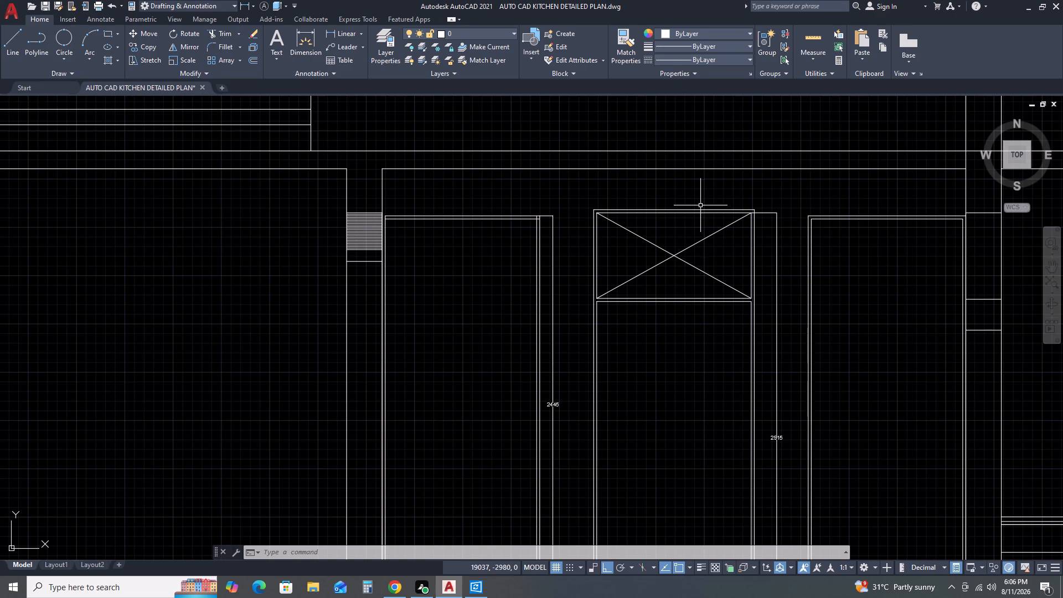
Move the door's crossed top panel with its horizontal frame lines straight down by about 750.
key(Escape)
click(579, 197)
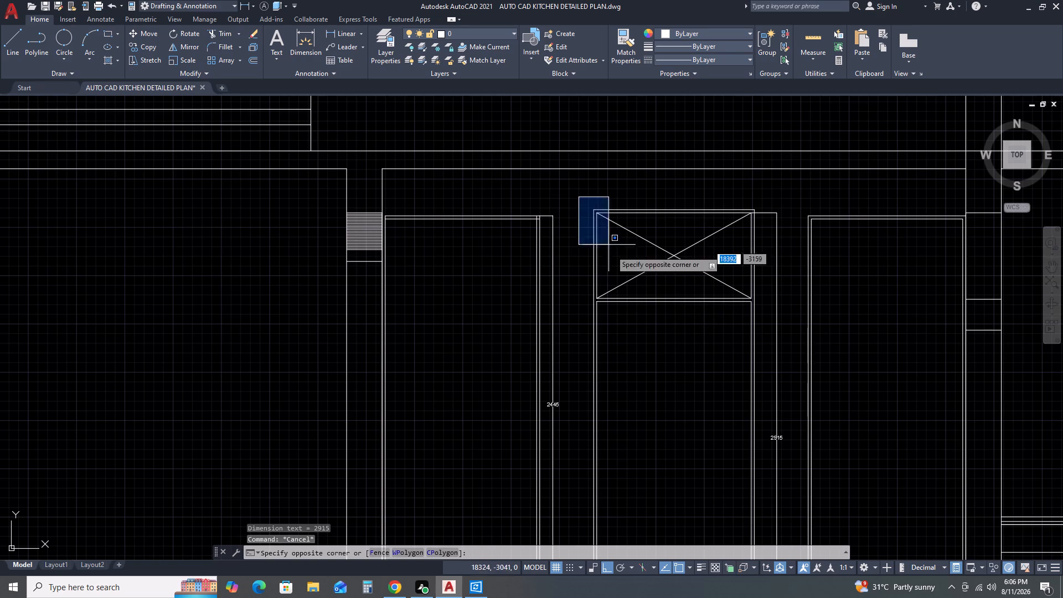
click(771, 327)
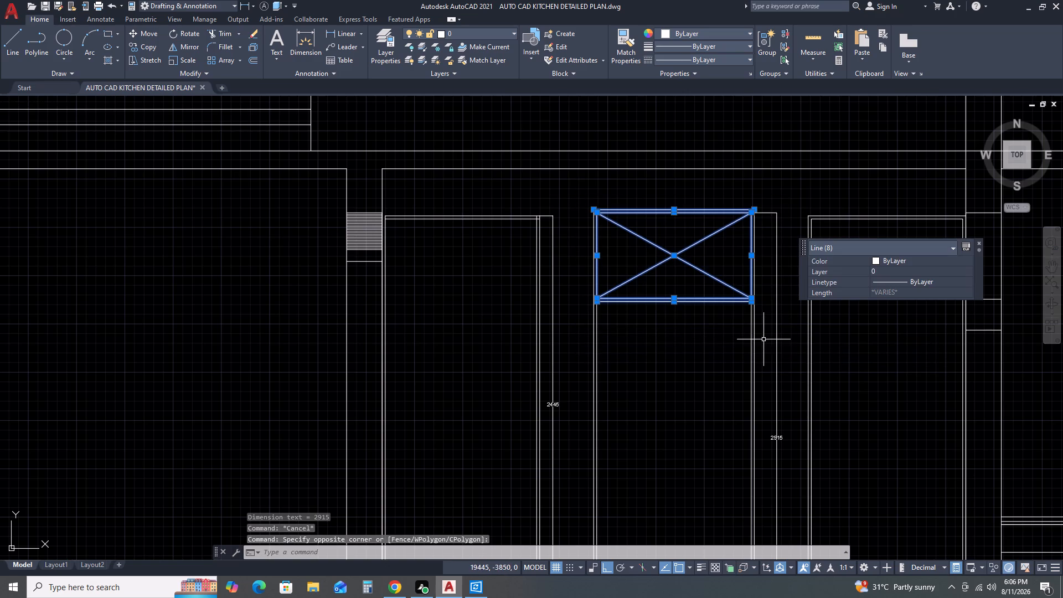
key(m)
key(space)
click(721, 347)
click(704, 462)
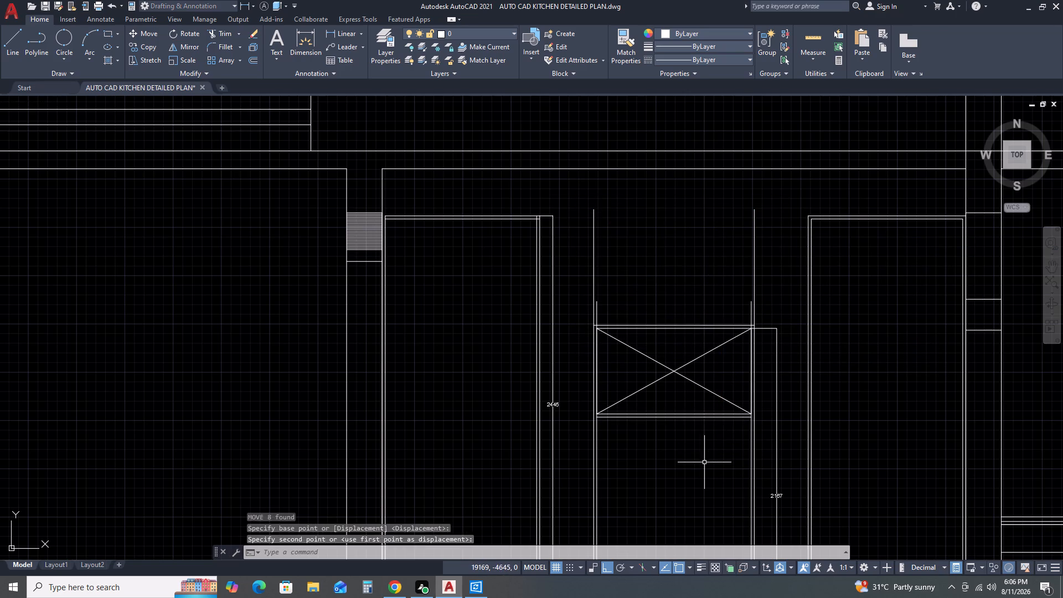
Draw a horizontal line about 1390 long from the left-hand window's inner top line level across to the door's far outer jamb.
key(Escape)
text(L)
key(space)
scroll(535, 218, up, 2)
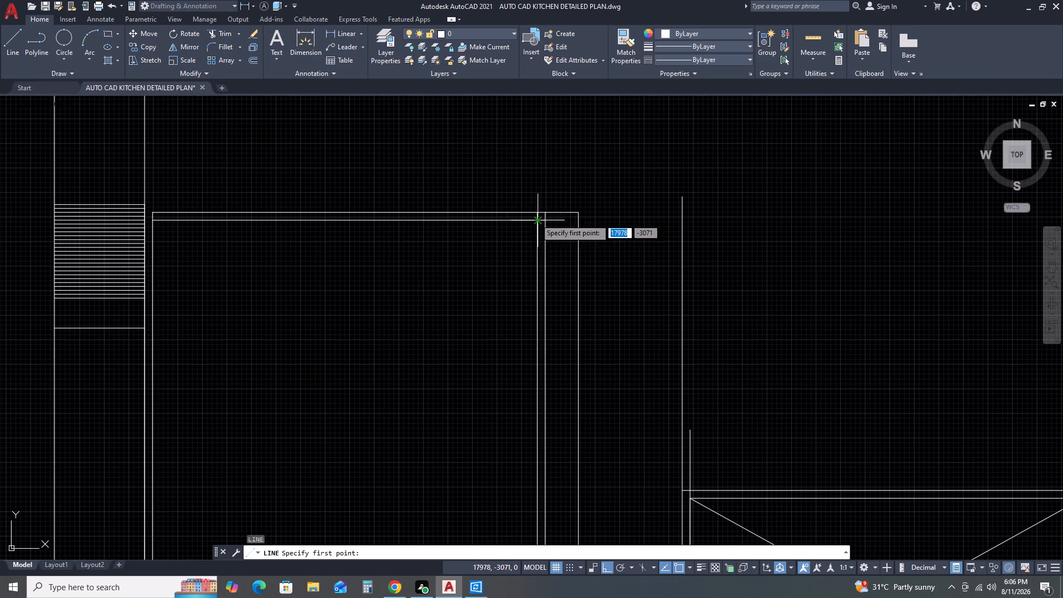
click(544, 220)
middle_drag(854, 251, 506, 272)
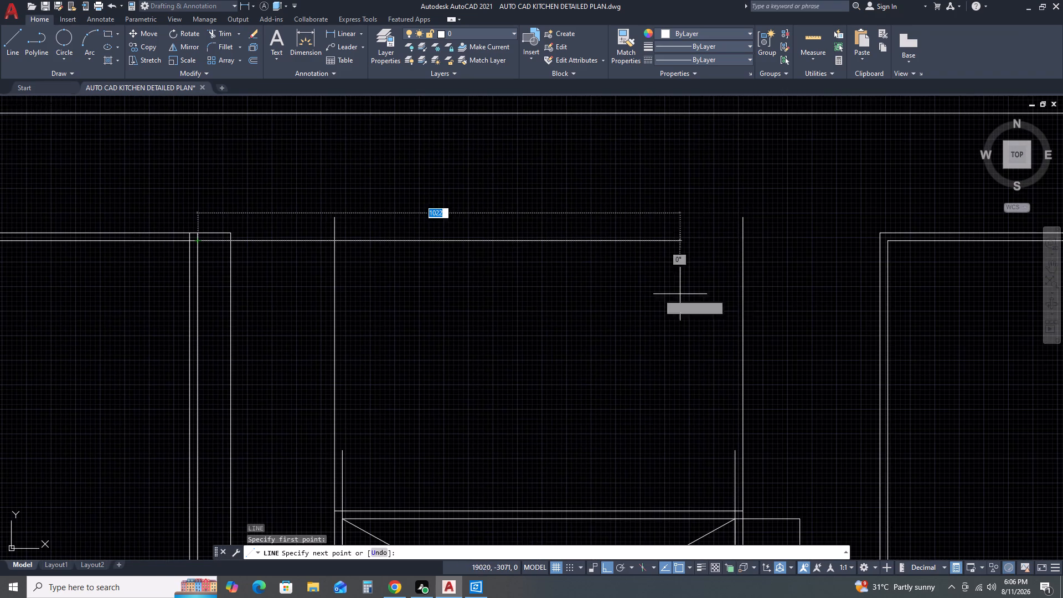
click(745, 241)
key(Escape)
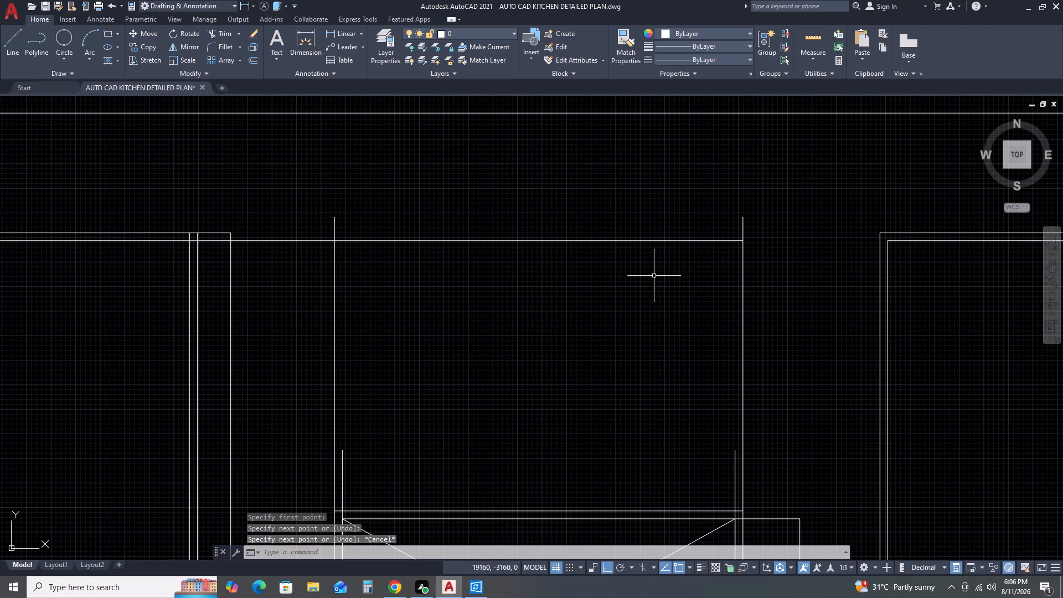
Trim the door's two outer jamb lines where they project above the new horizontal line.
text(TR)
key(space)
click(768, 234)
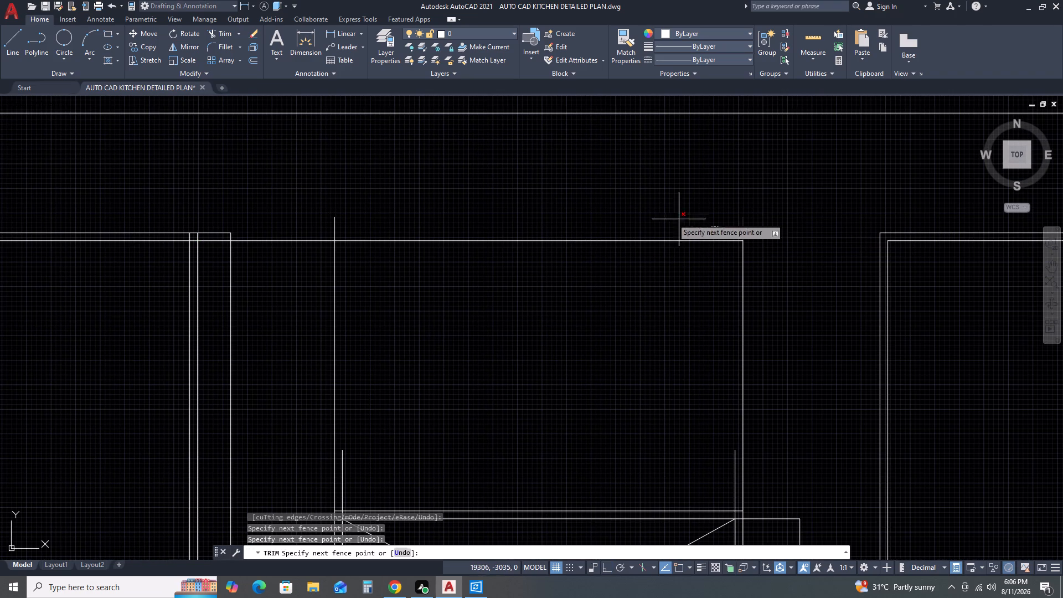
click(310, 218)
key(Escape)
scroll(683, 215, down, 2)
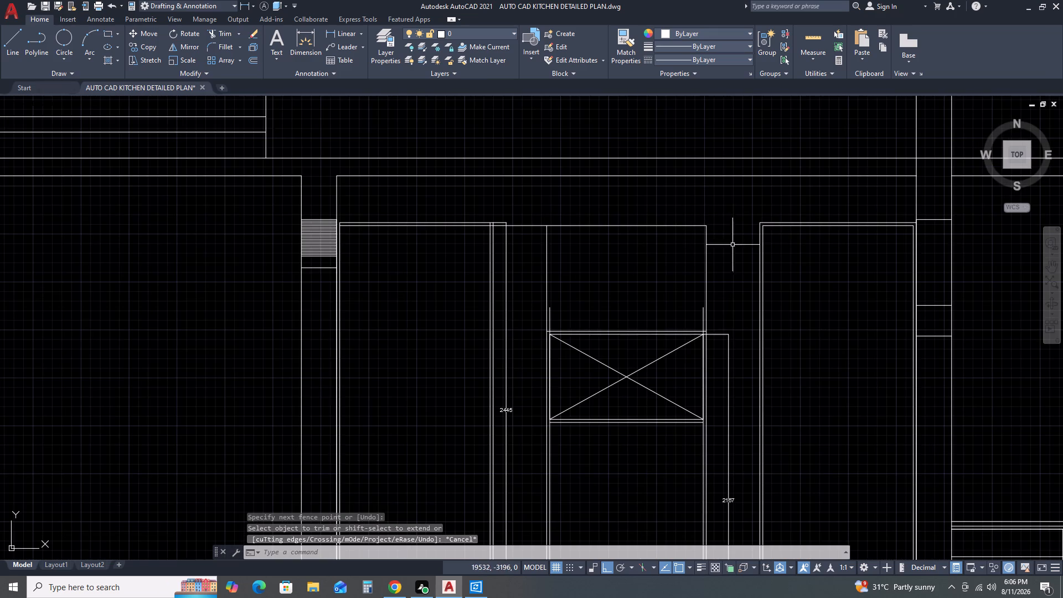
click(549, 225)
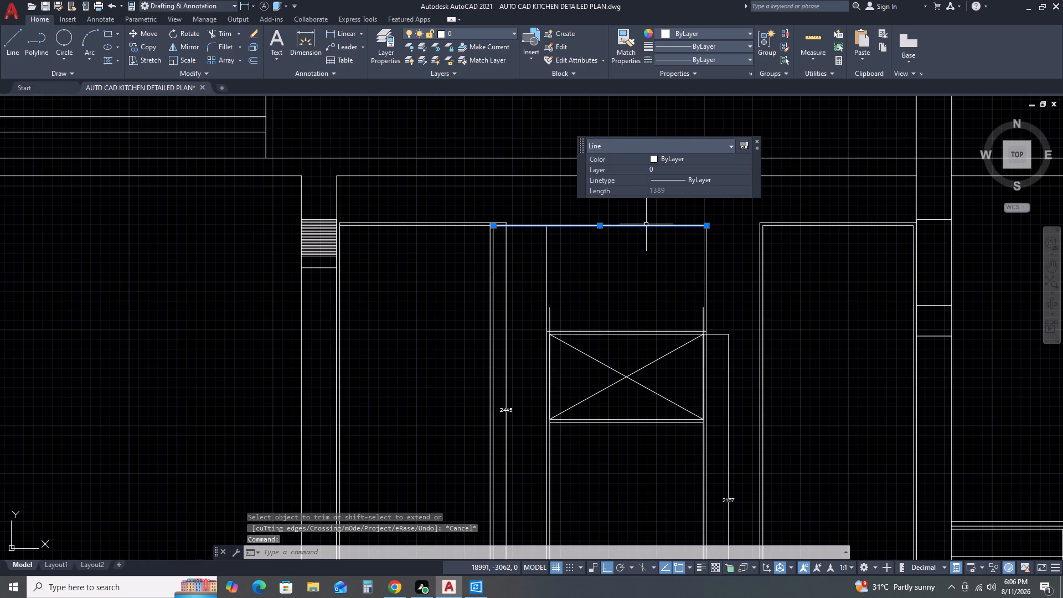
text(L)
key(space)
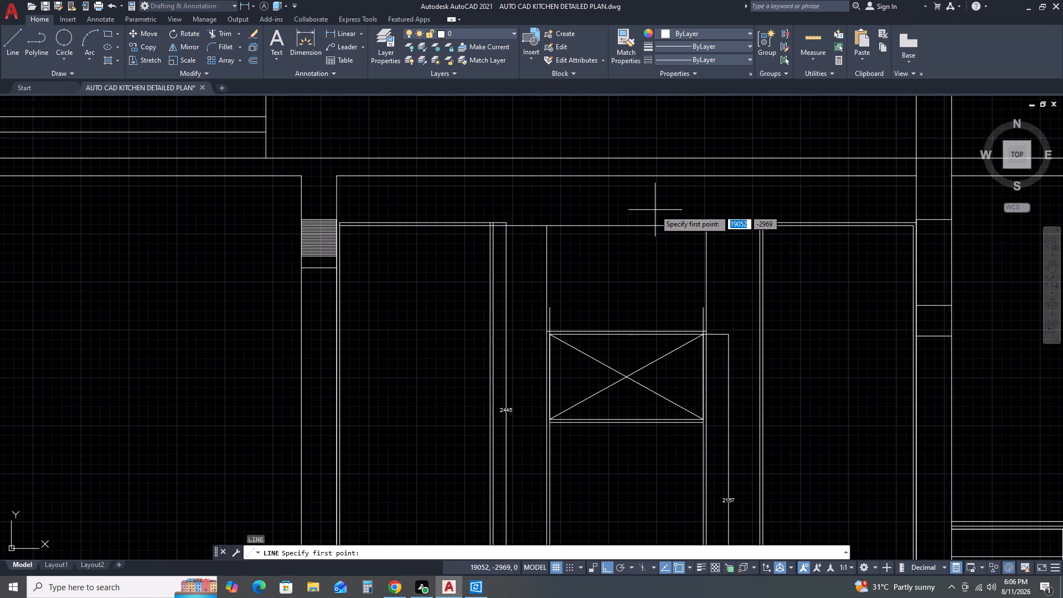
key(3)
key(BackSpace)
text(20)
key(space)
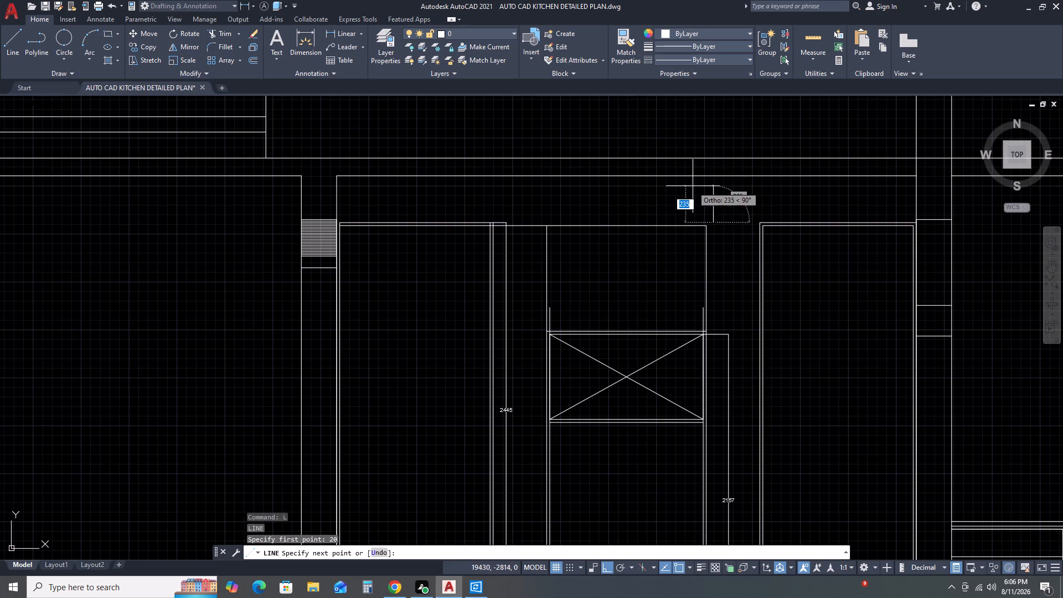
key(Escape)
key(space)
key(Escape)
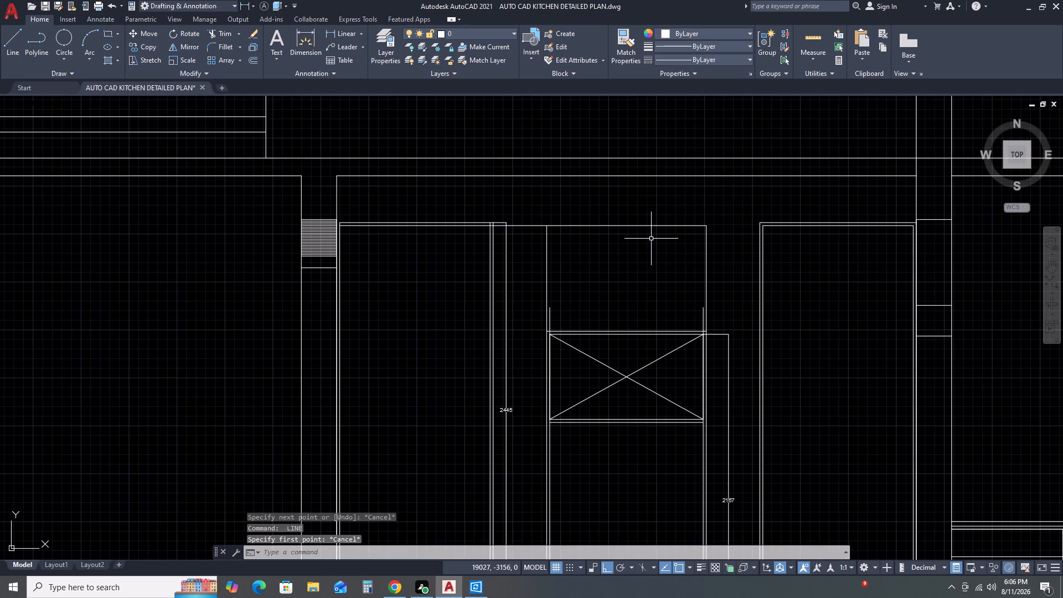
Offset the horizontal line at the top of the door upward by 20.
key(o)
key(space)
key(space)
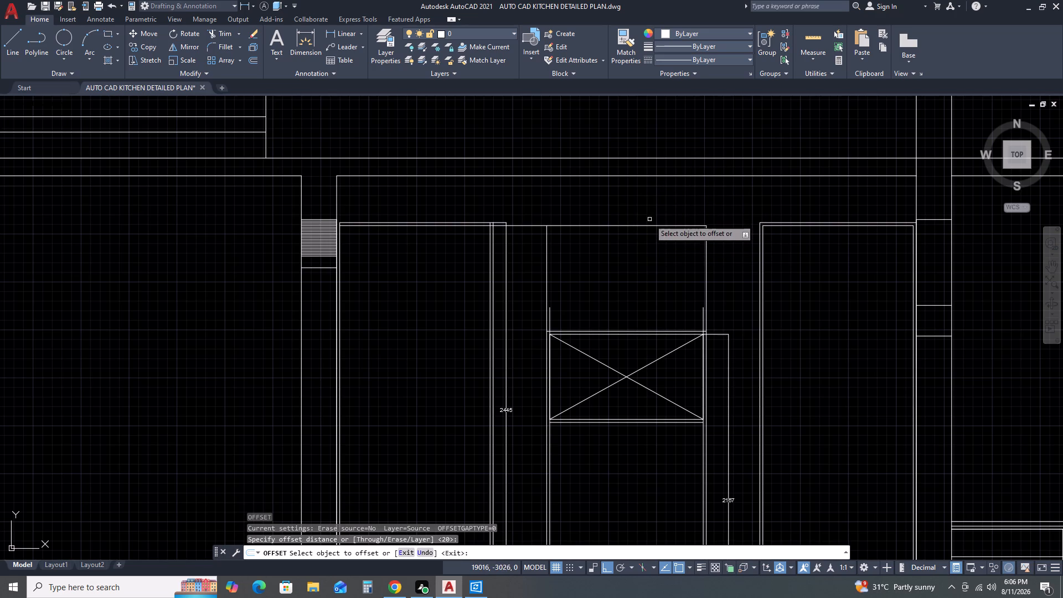
click(649, 226)
click(653, 210)
key(Escape)
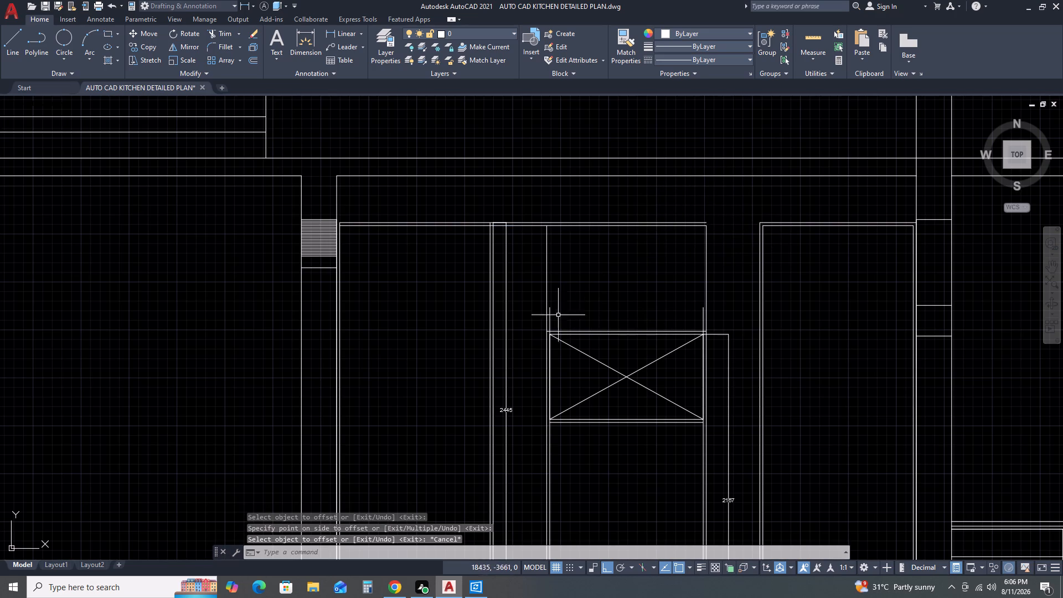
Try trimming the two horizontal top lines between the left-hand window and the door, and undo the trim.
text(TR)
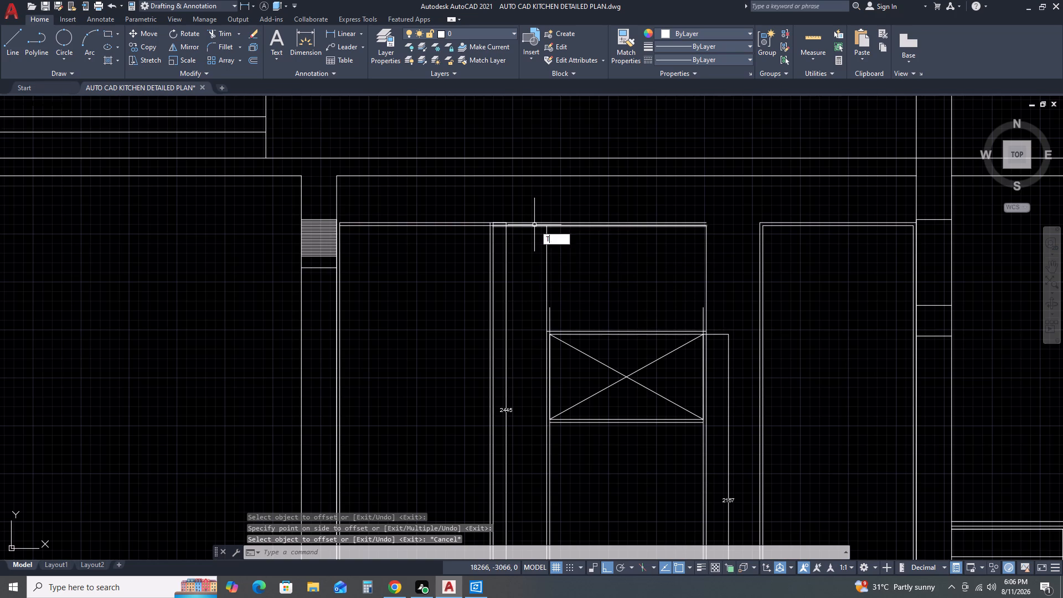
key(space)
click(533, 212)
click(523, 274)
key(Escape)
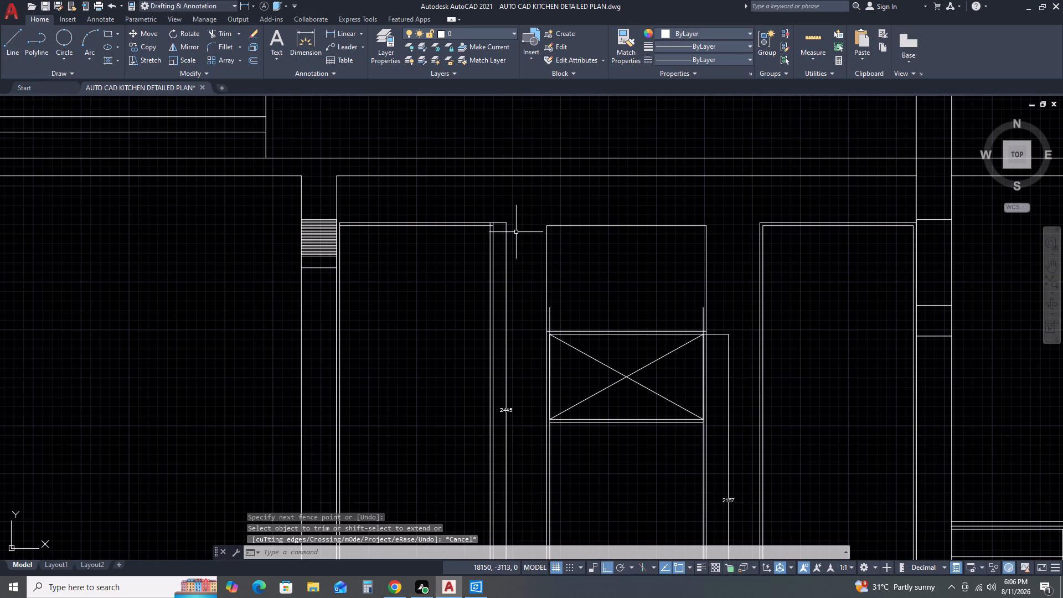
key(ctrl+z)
Extend the door's two inner jamb lines and its far outer jamb line up to the upper horizontal top line.
scroll(531, 225, up, 2)
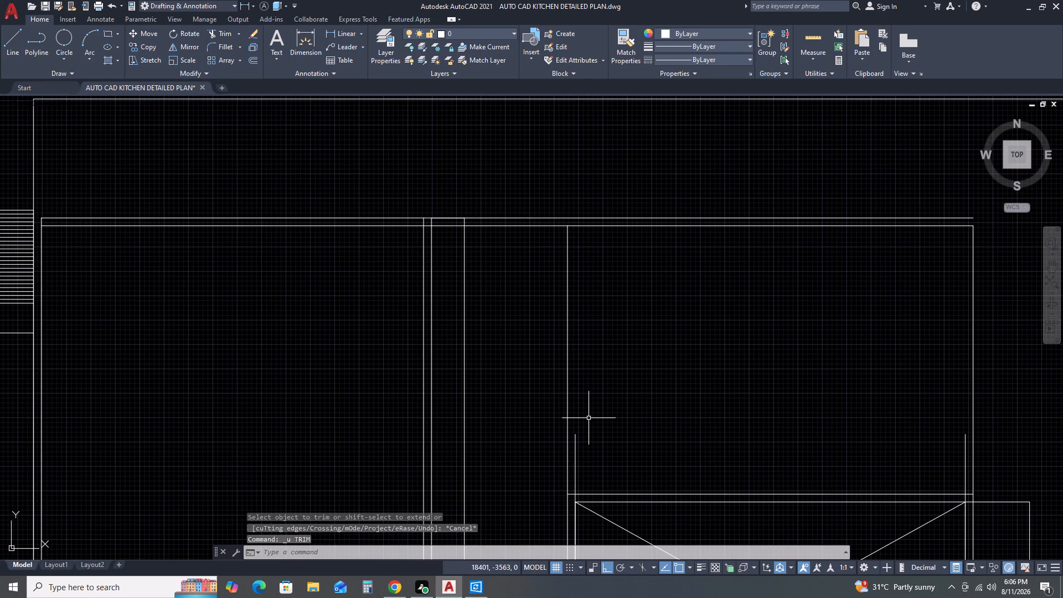
text(EX)
key(space)
click(575, 456)
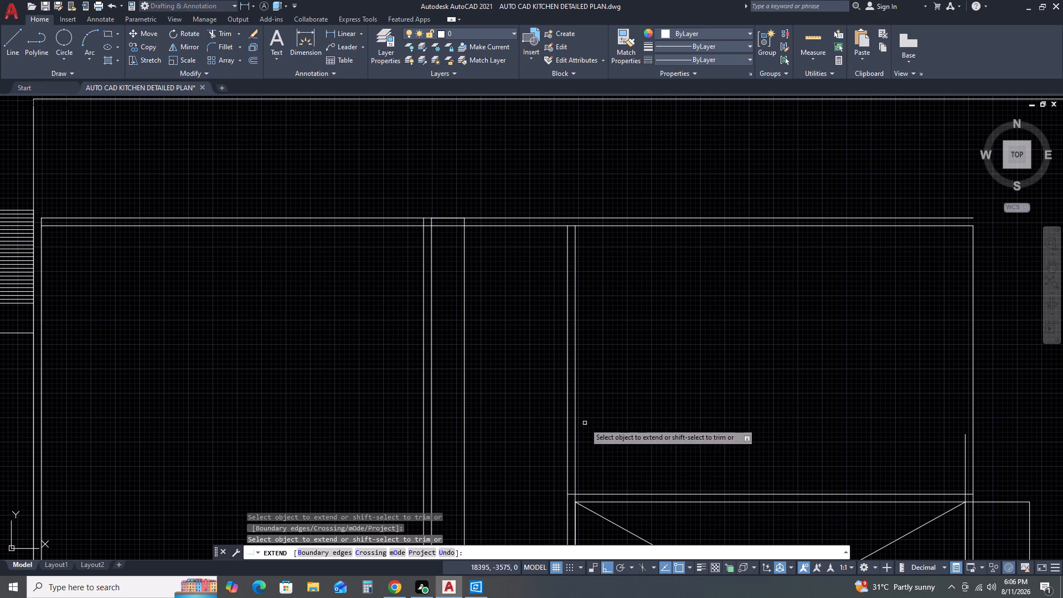
click(576, 436)
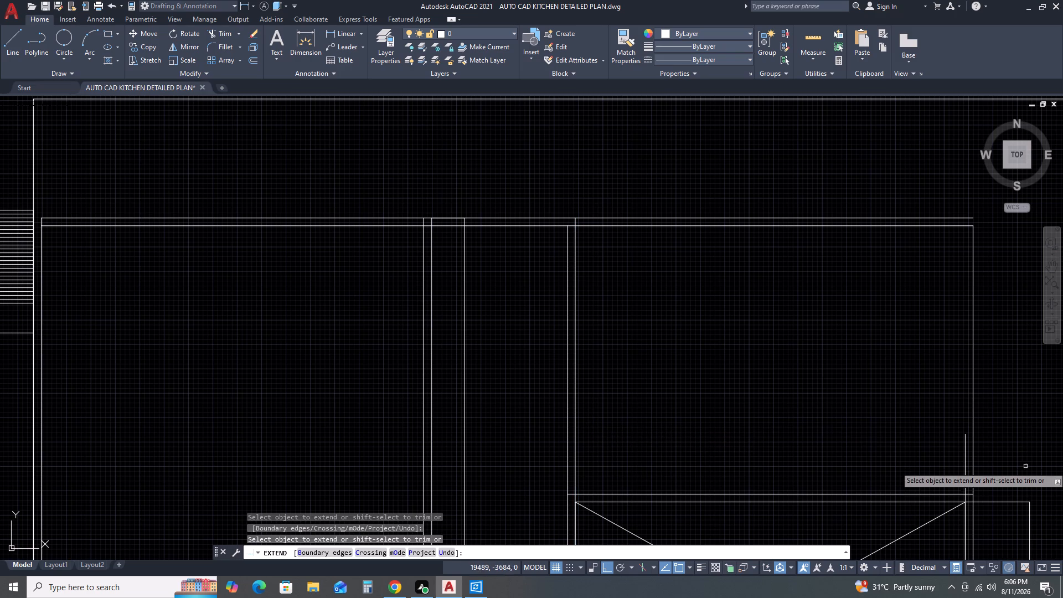
click(967, 446)
drag(995, 347, 983, 347)
click(919, 347)
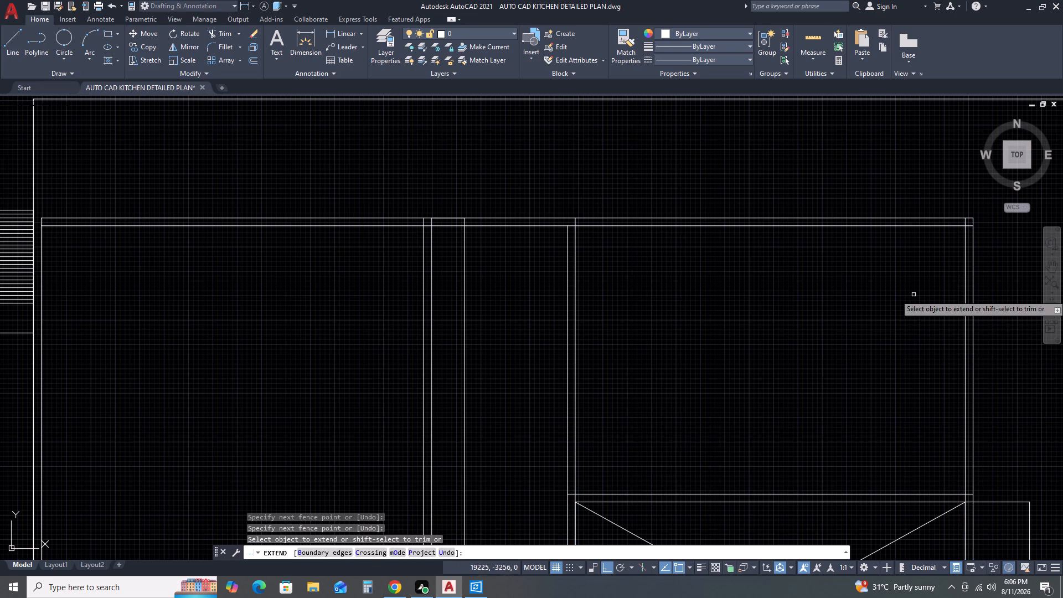
key(Escape)
Fillet the door frame's top lines with its jamb lines at radius 0: both near-side corners and the far inner corner.
text(F)
key(space)
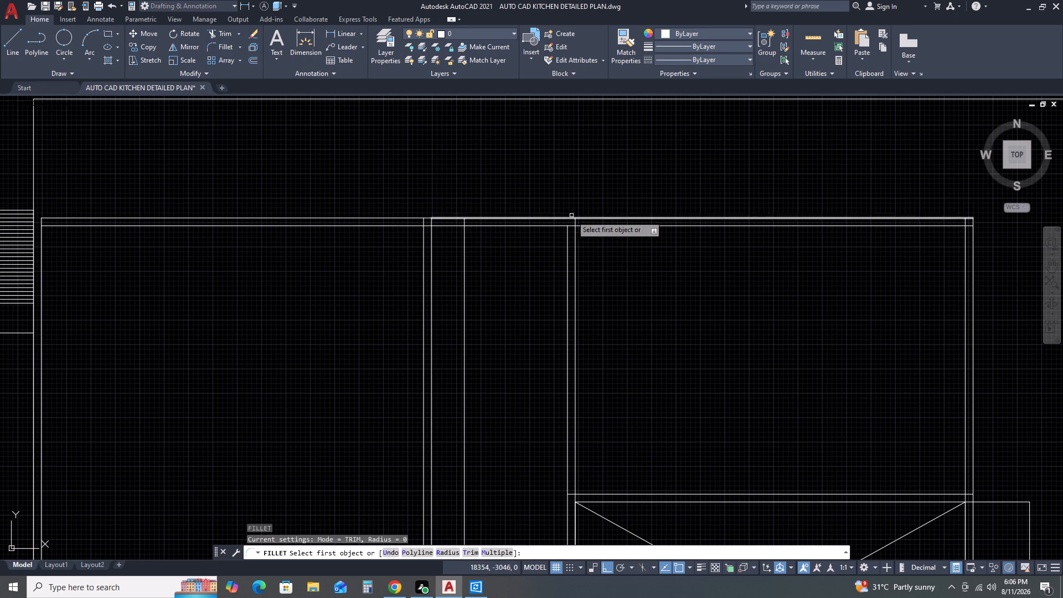
click(585, 225)
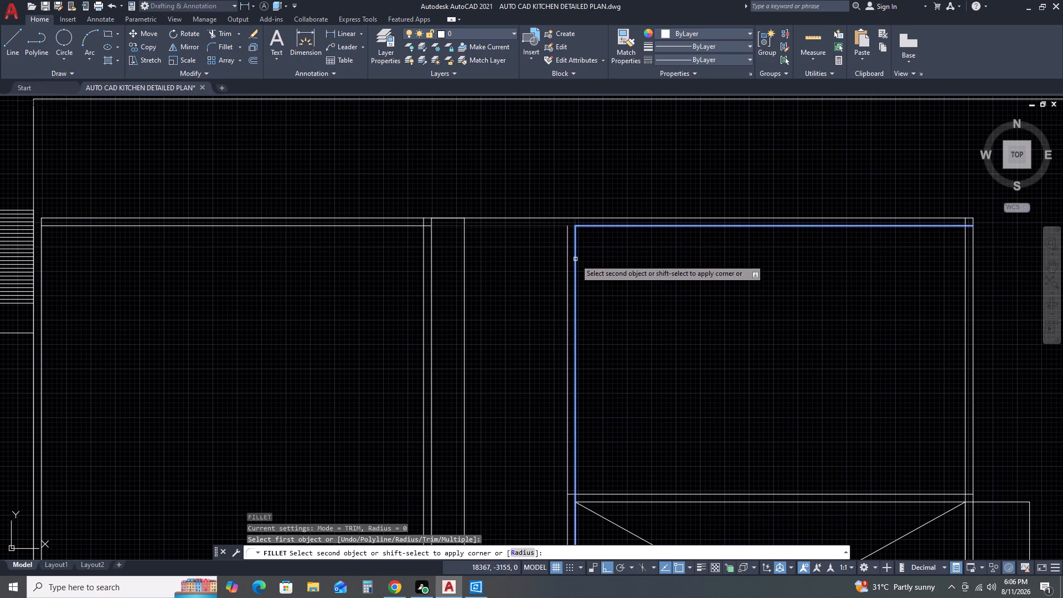
click(575, 262)
key(space)
click(567, 259)
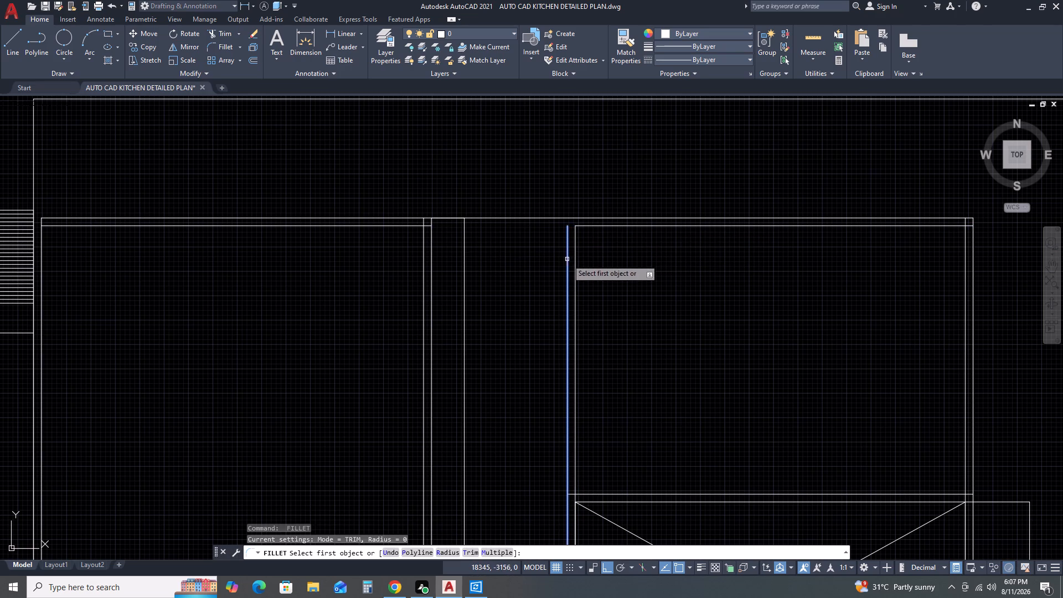
click(583, 216)
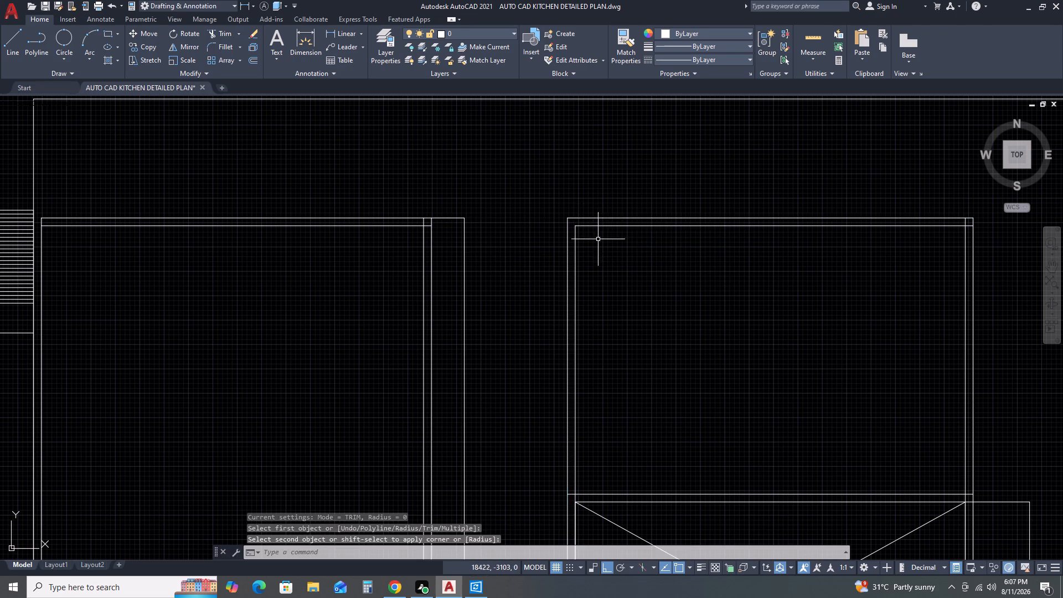
scroll(599, 241, down, 1)
key(space)
scroll(830, 233, up, 1)
click(814, 229)
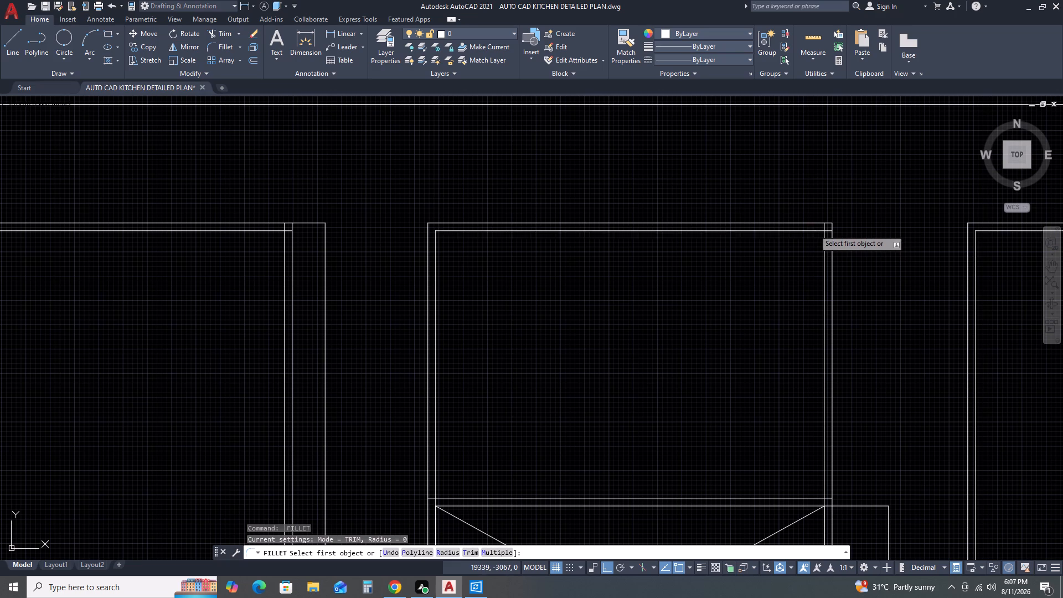
click(824, 260)
Stretch the upper end of the door's height dimension up to the frame's outer top corner.
scroll(713, 244, down, 2)
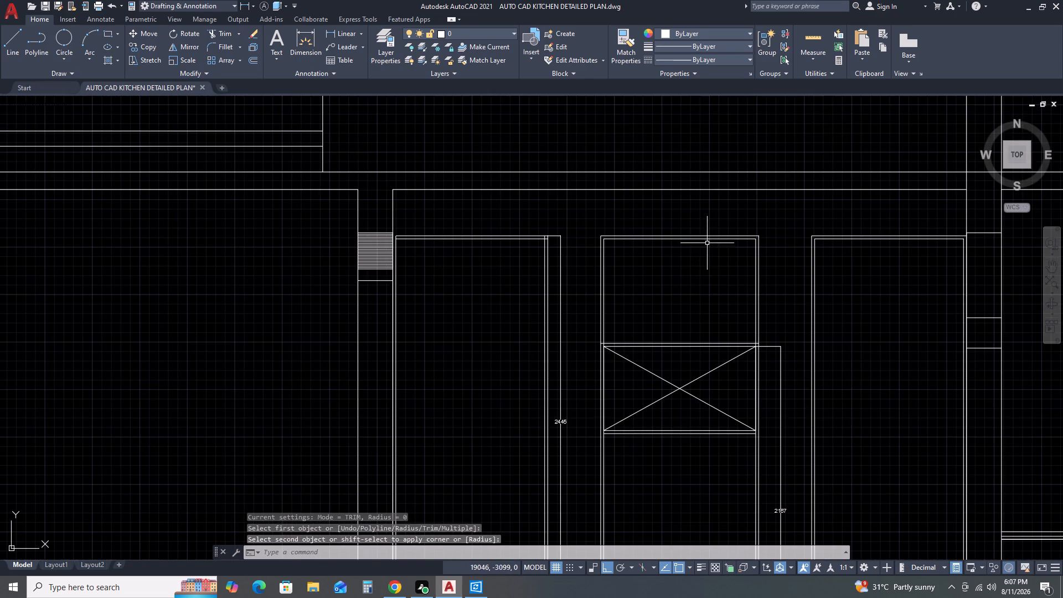
middle_drag(794, 320, 775, 244)
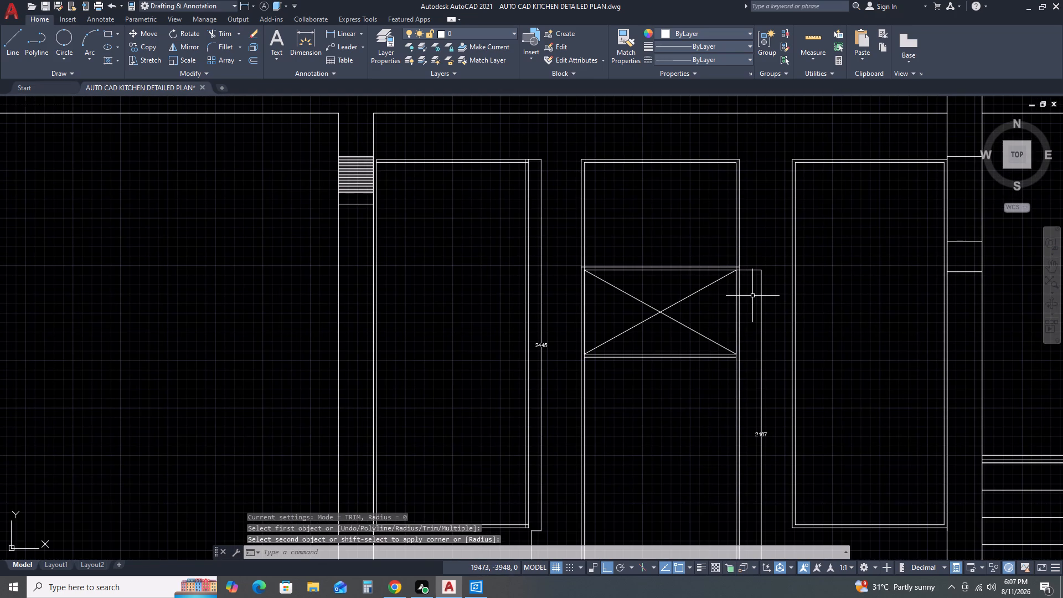
scroll(752, 296, down, 2)
scroll(758, 334, up, 2)
click(756, 337)
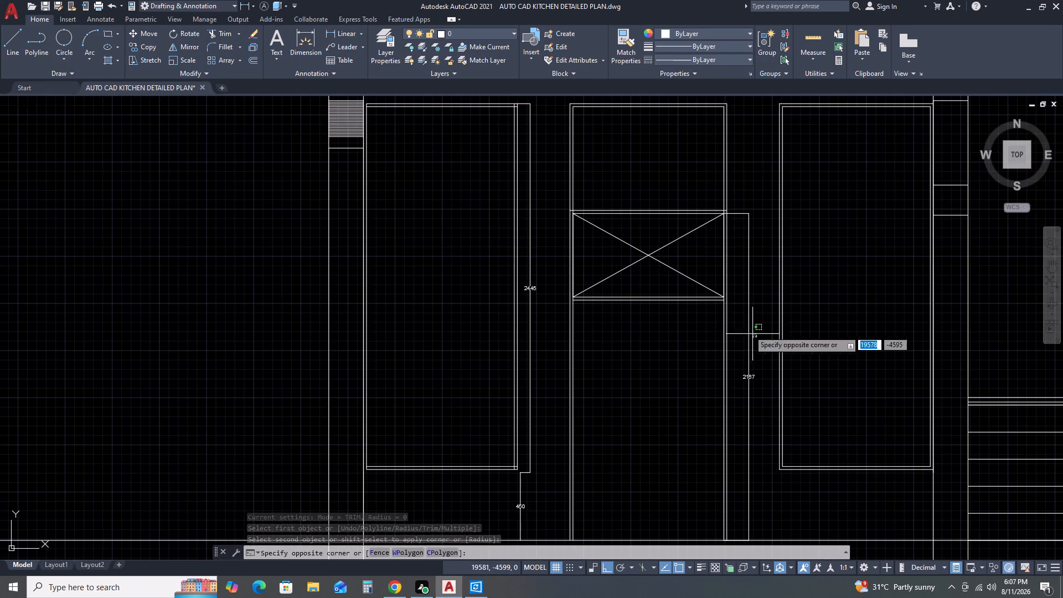
click(737, 304)
middle_drag(737, 203, 678, 344)
middle_drag(675, 352, 670, 363)
scroll(665, 369, up, 2)
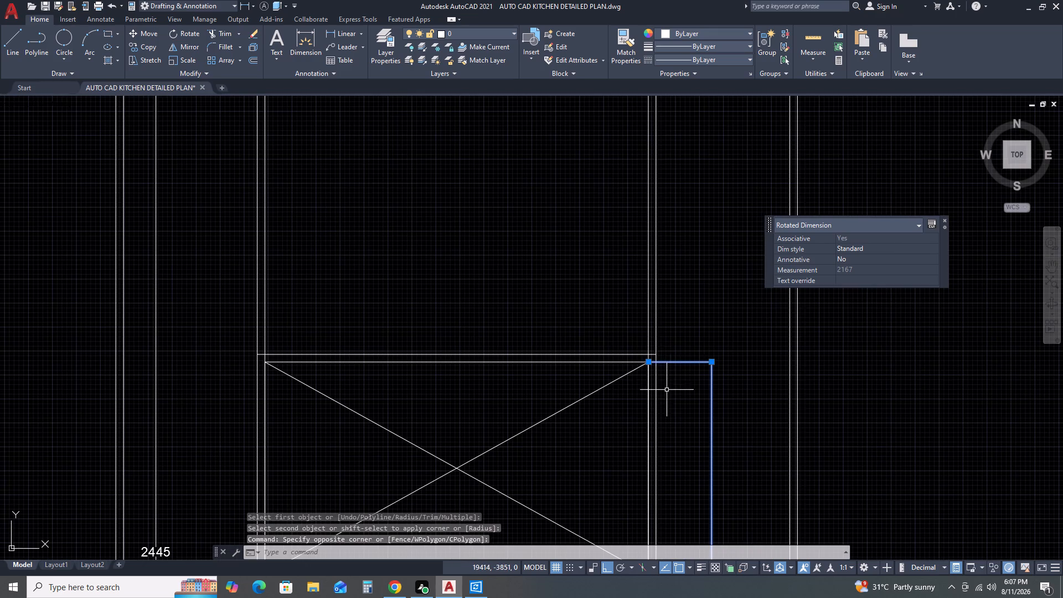
click(646, 362)
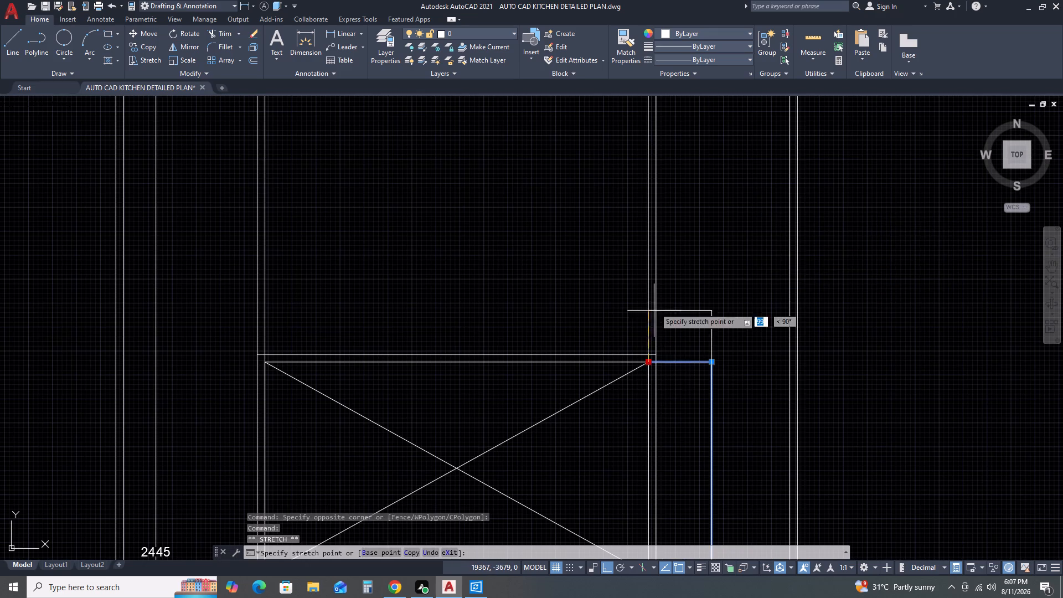
scroll(661, 244, down, 2)
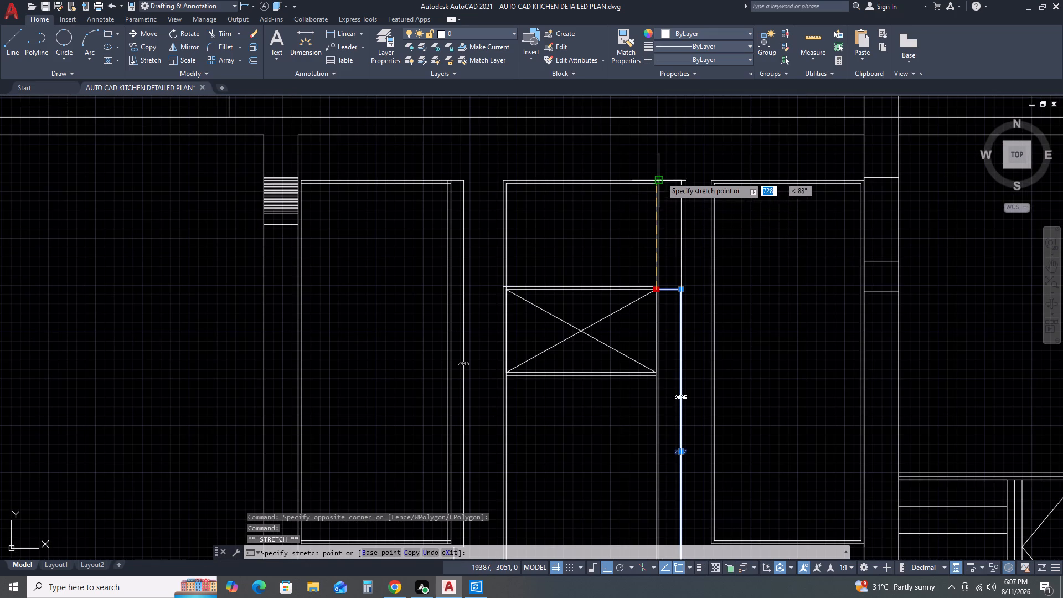
scroll(660, 177, up, 1)
click(660, 185)
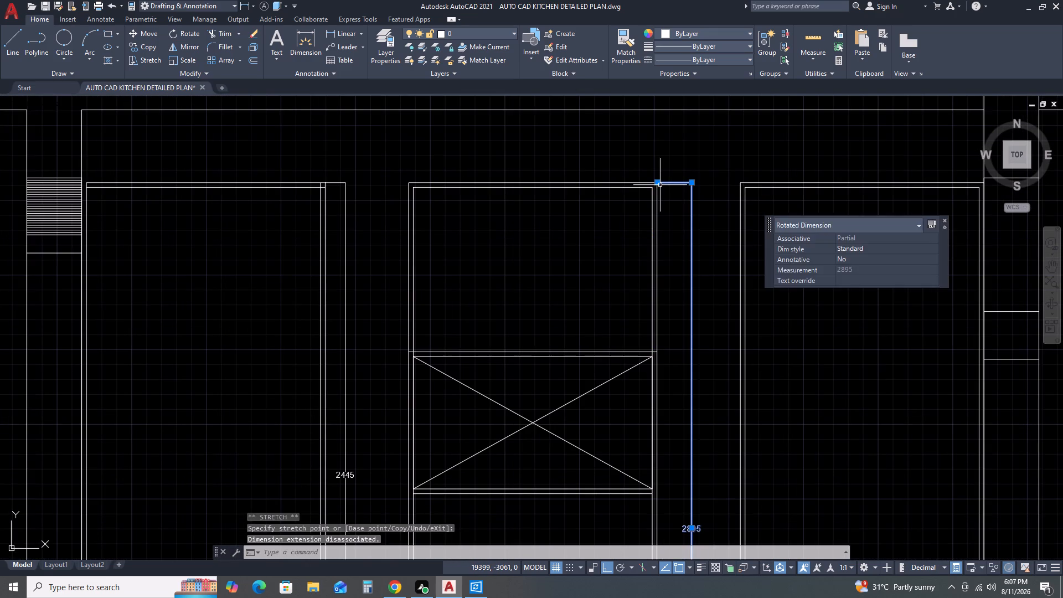
key(Escape)
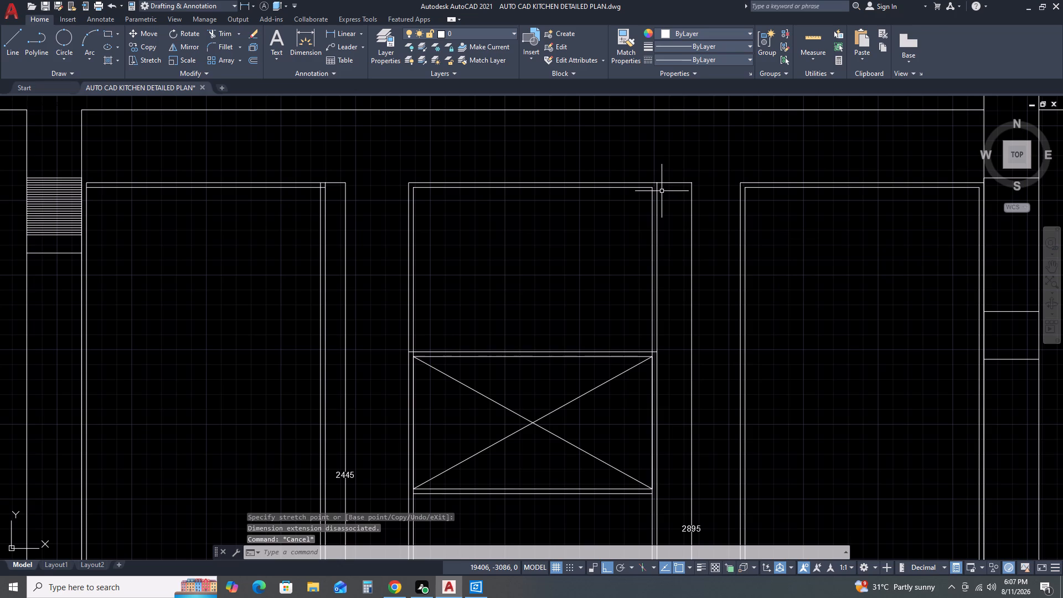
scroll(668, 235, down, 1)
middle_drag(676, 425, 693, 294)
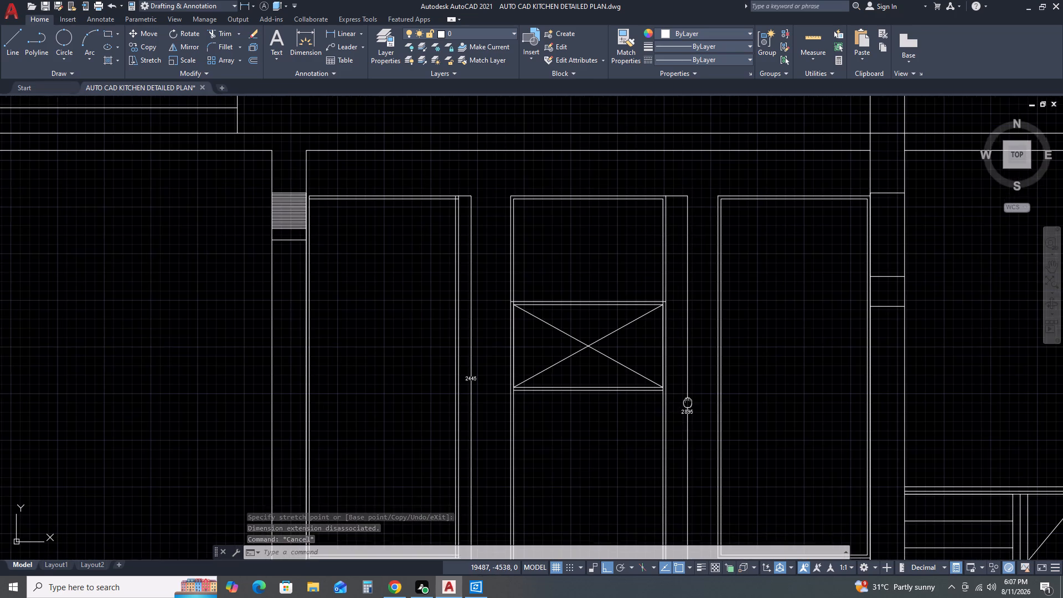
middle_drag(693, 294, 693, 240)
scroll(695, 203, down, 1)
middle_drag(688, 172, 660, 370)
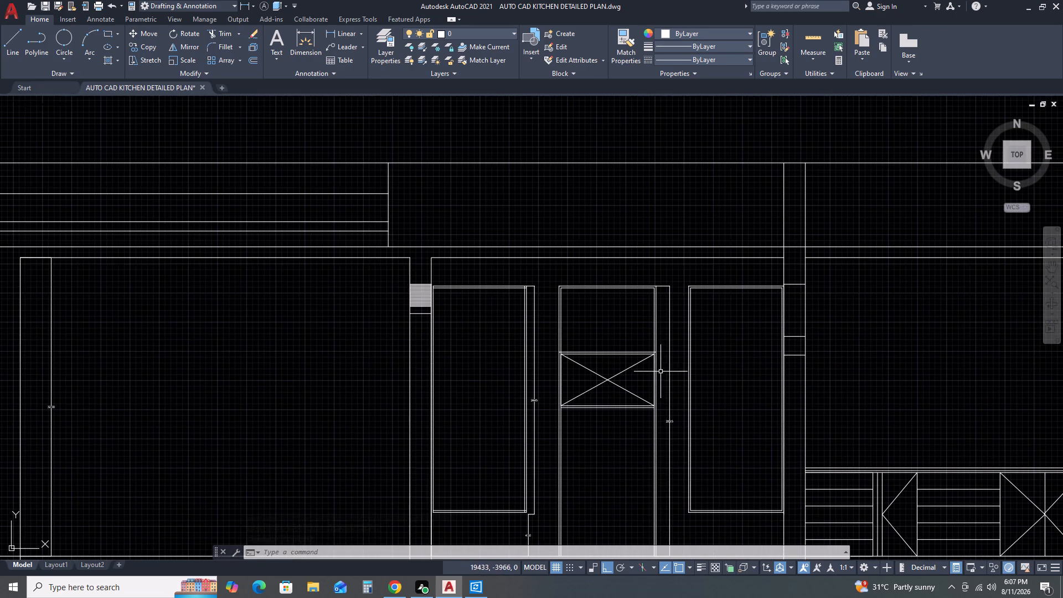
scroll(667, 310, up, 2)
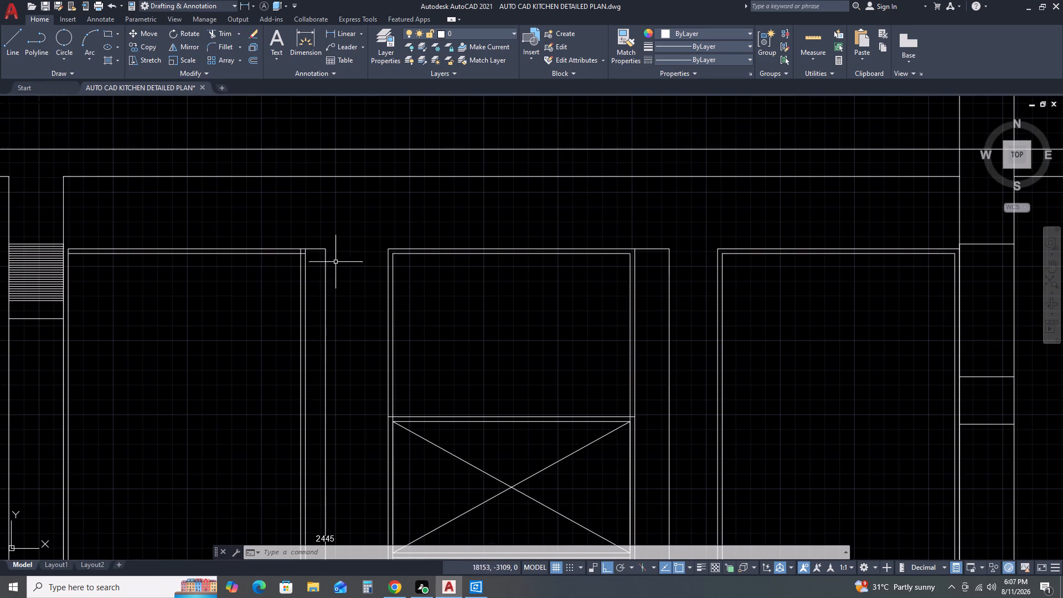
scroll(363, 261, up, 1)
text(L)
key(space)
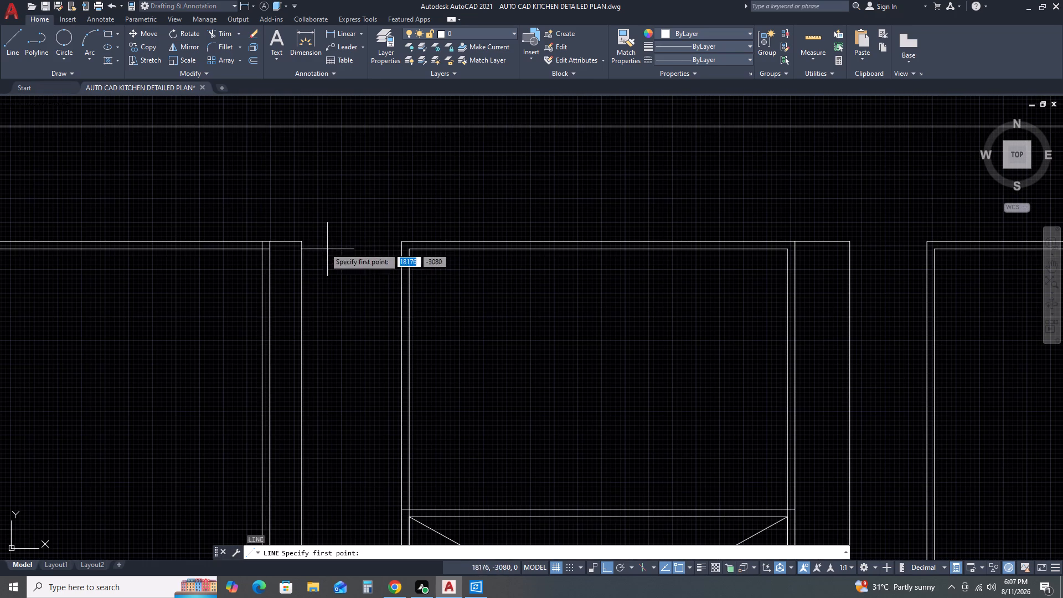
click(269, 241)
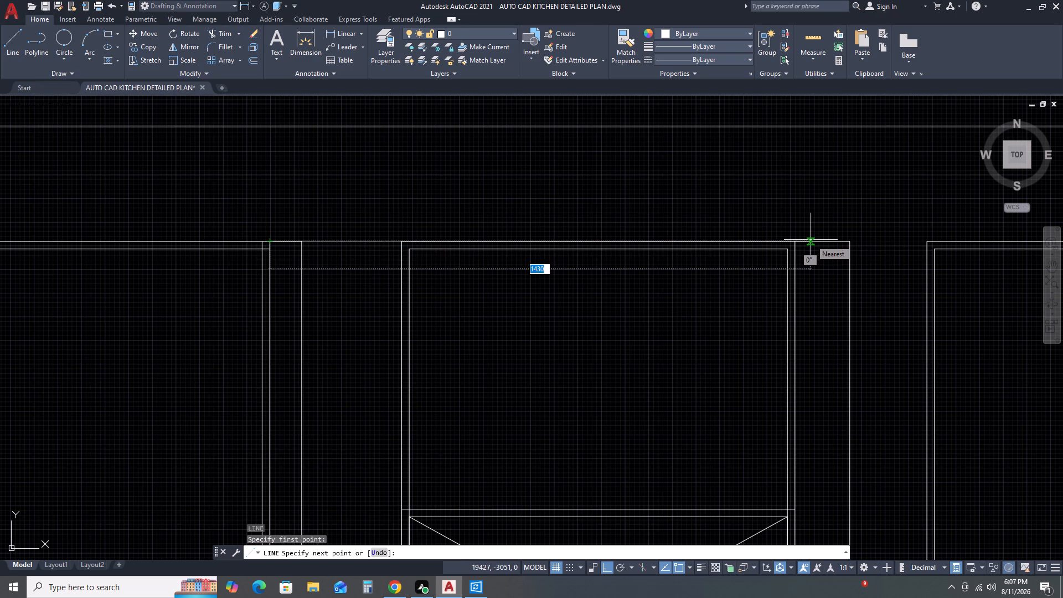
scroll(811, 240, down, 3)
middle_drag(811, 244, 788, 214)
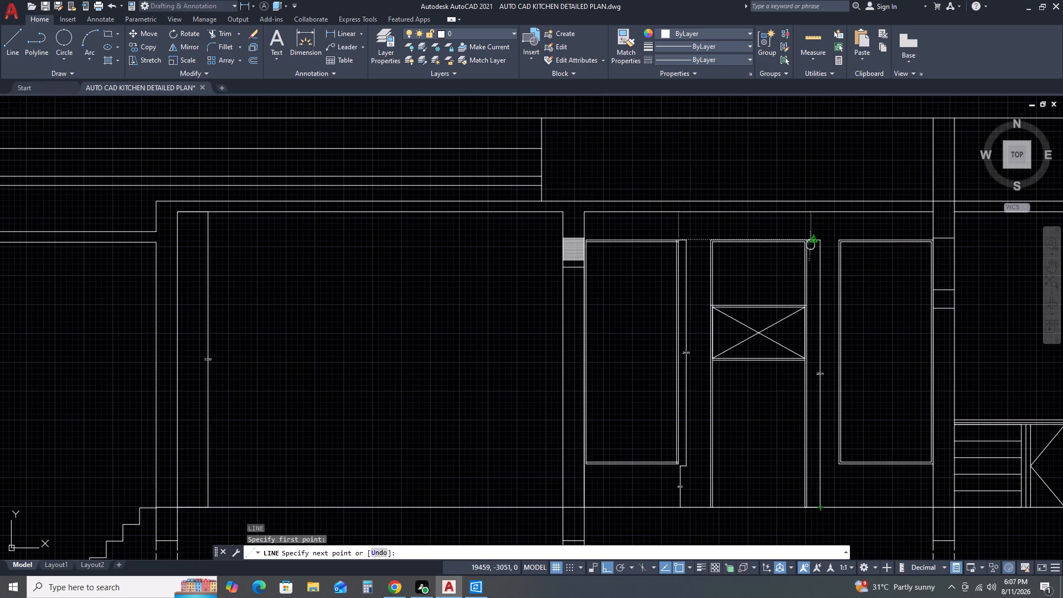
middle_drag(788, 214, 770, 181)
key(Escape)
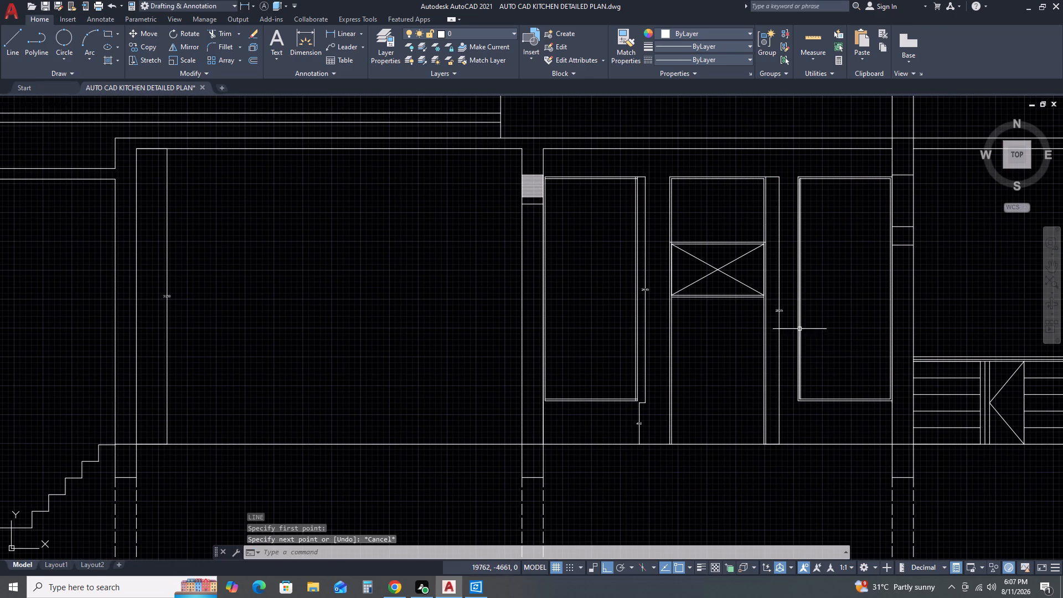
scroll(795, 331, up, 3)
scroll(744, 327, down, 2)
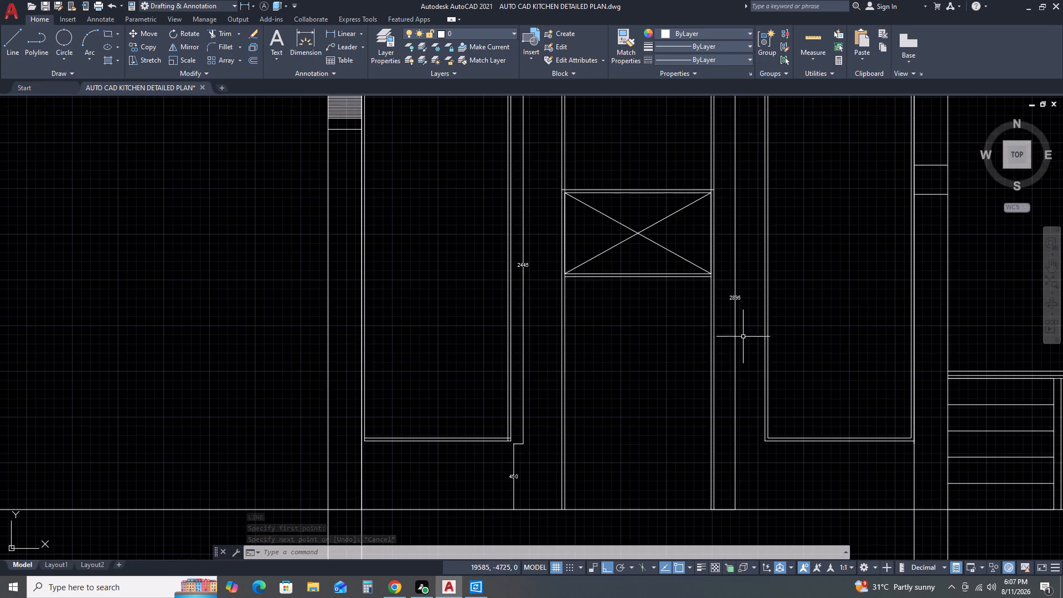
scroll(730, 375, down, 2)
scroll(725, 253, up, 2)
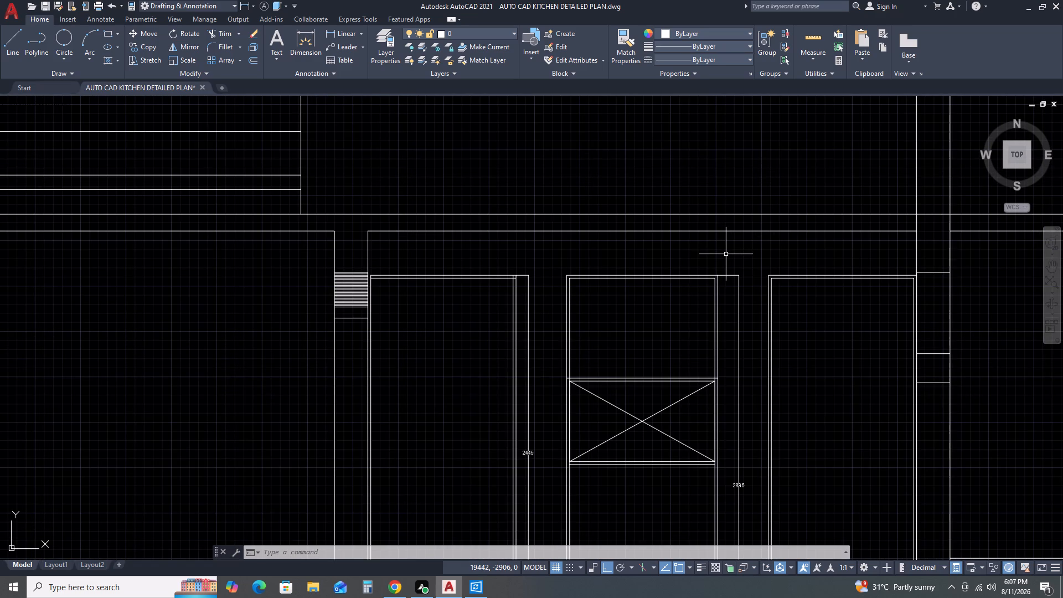
Stretch the upper end of the left-hand window's height dimension down 20 to the frame's inner top line.
scroll(518, 283, up, 1)
click(525, 267)
click(518, 293)
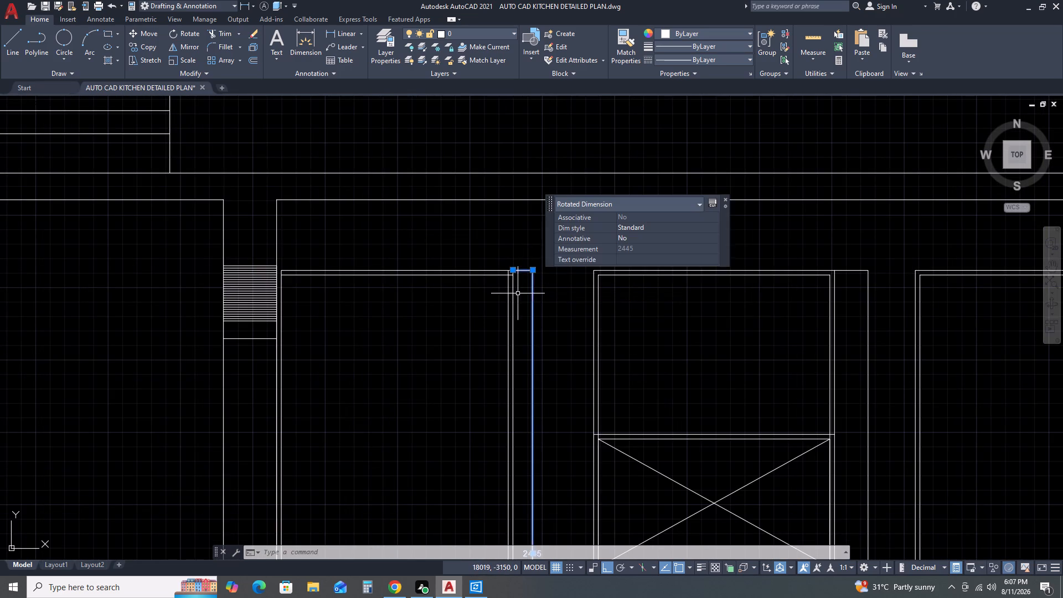
scroll(514, 281, up, 3)
click(499, 240)
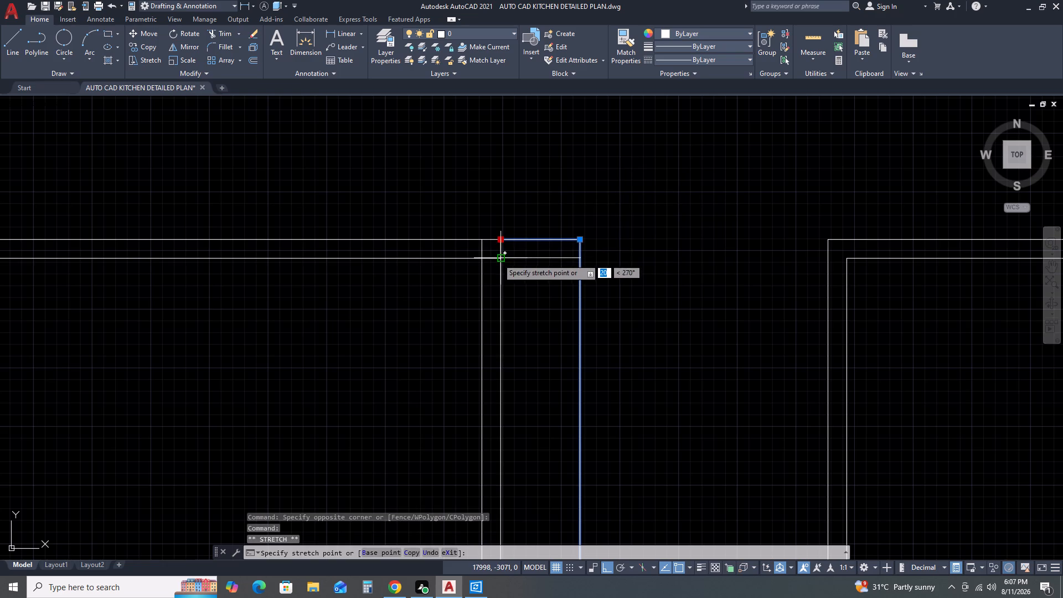
click(498, 259)
Stretch the upper end of the door's height dimension down to the level of the frame's inner top line.
scroll(566, 266, down, 2)
middle_drag(595, 310, 362, 291)
middle_click(357, 290)
scroll(390, 292, down, 3)
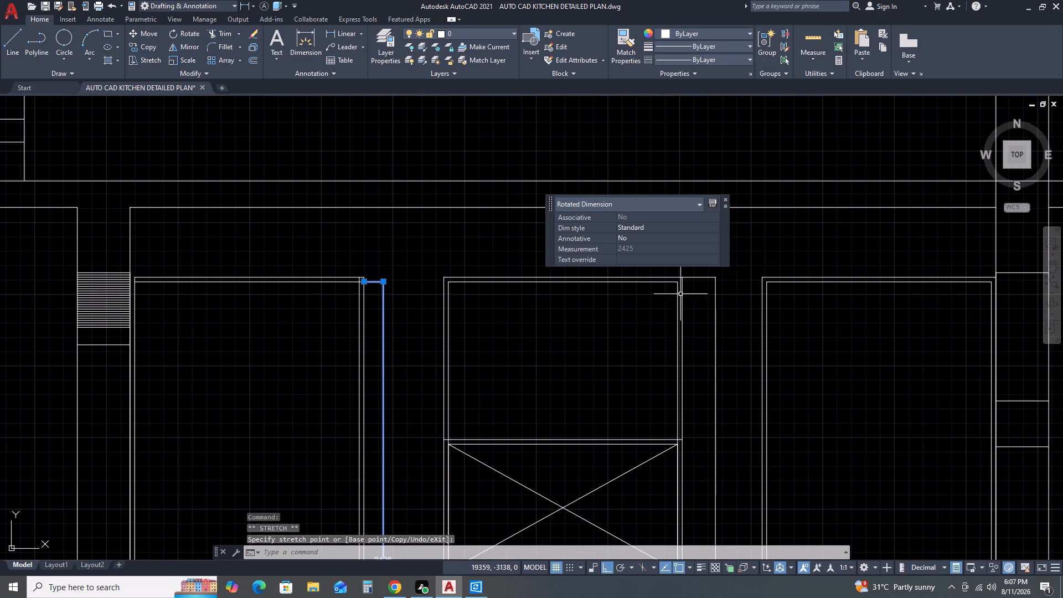
scroll(703, 281, up, 1)
click(701, 270)
click(688, 296)
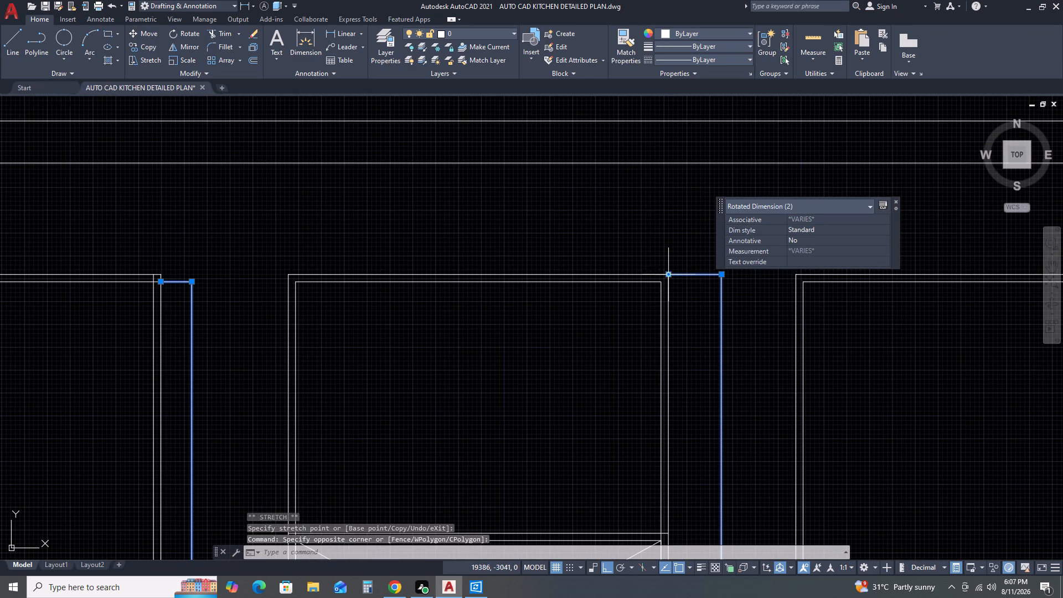
click(668, 275)
click(661, 284)
scroll(674, 281, down, 4)
key(Escape)
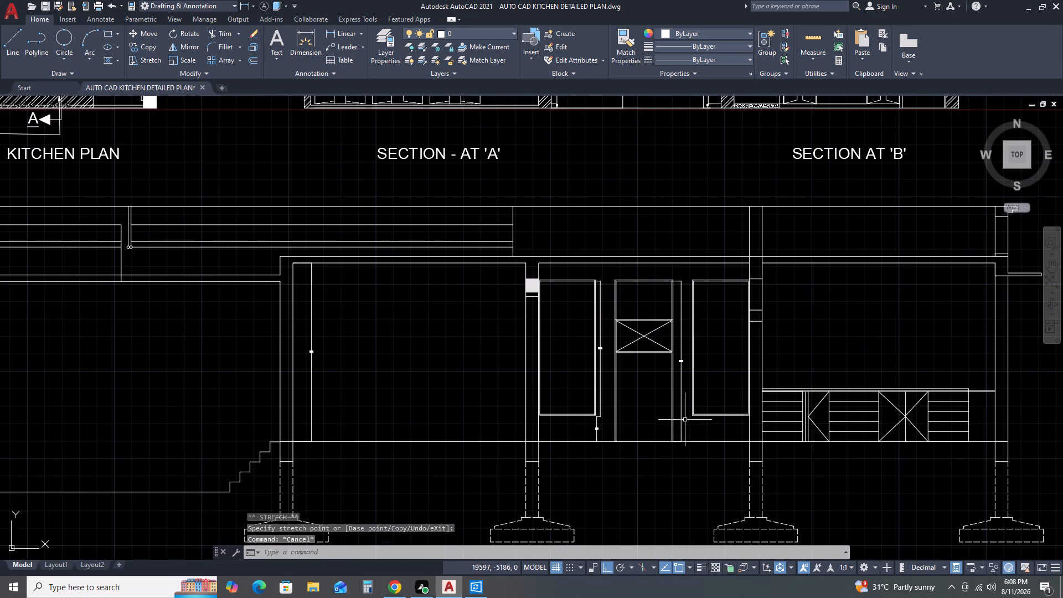
key(Escape)
Delete the door frame's outer top line.
scroll(692, 363, up, 3)
scroll(692, 357, down, 2)
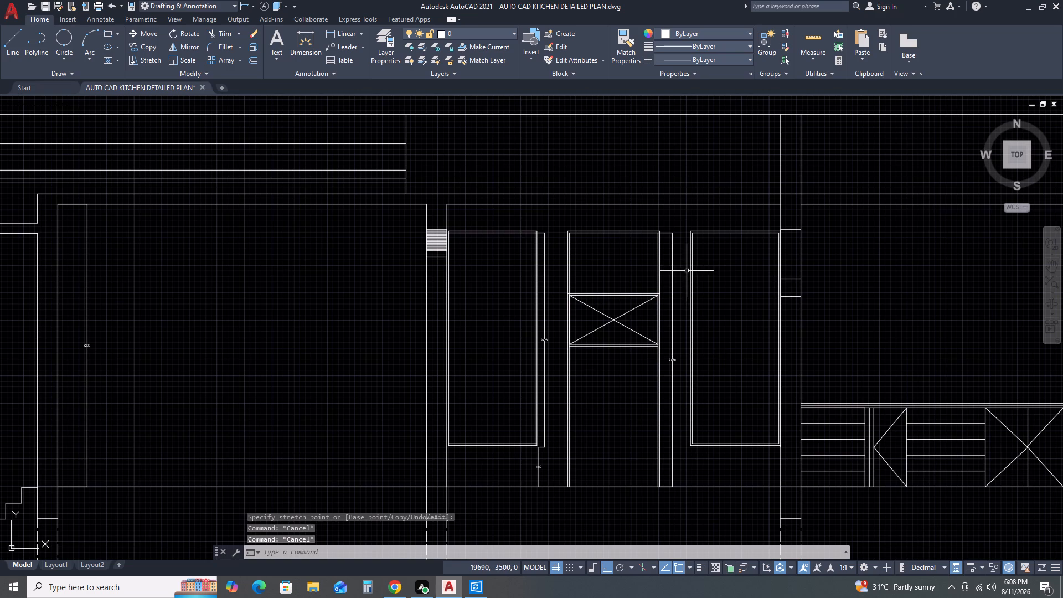
scroll(637, 236, up, 2)
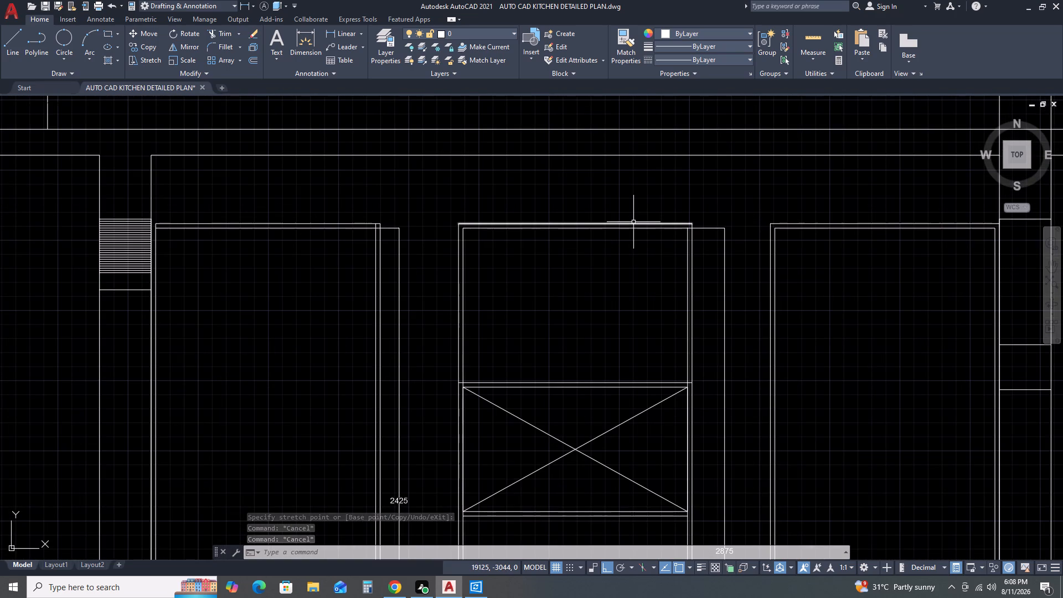
click(633, 222)
key(Delete)
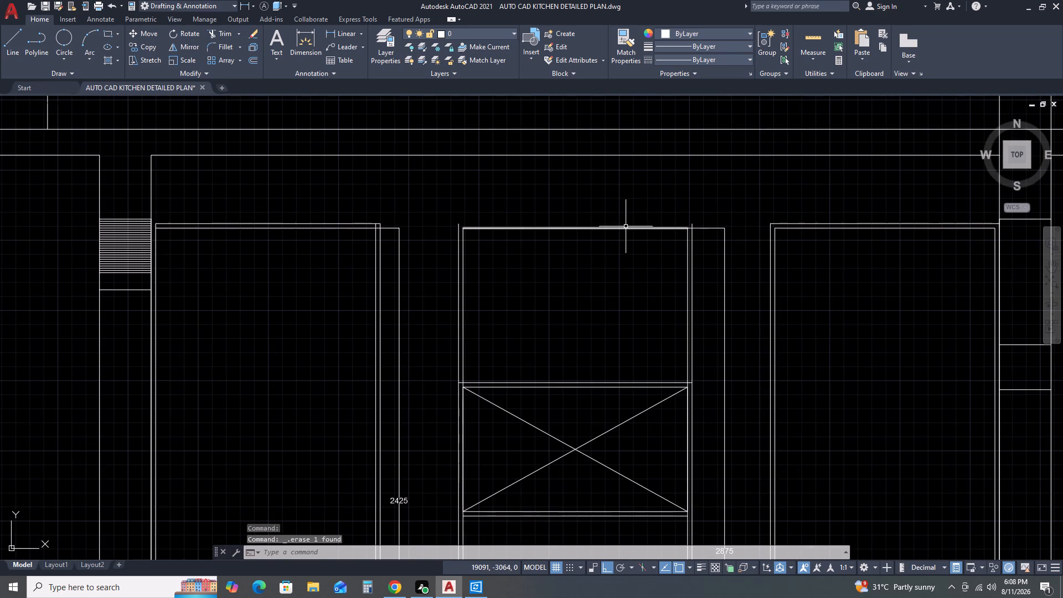
Offset the inner top lines of the door, the left-hand window and the right-hand window 20 downward.
double_click(626, 226)
text(O)
key(space)
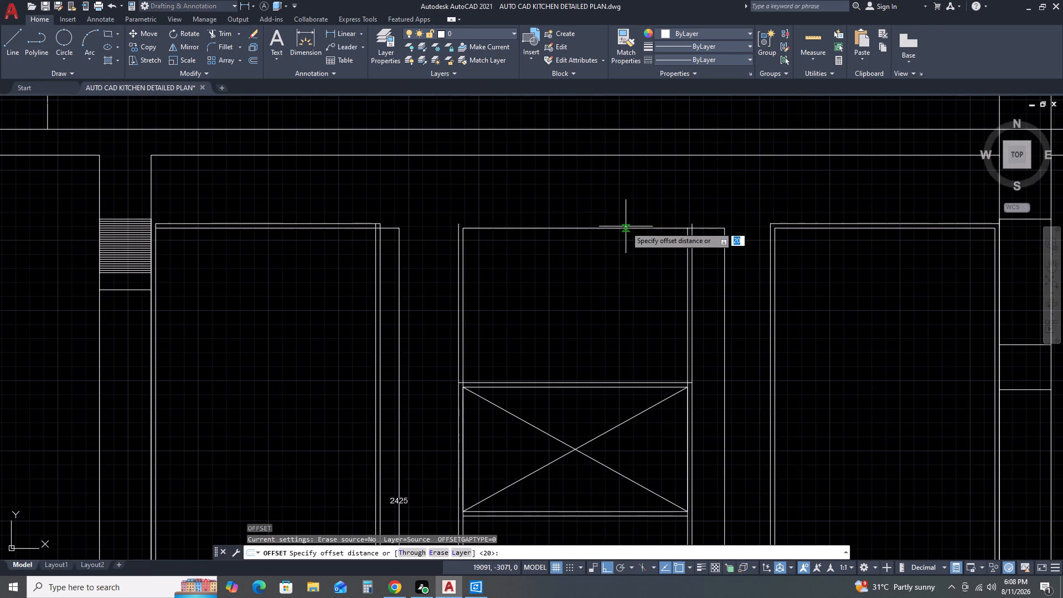
text(20)
key(space)
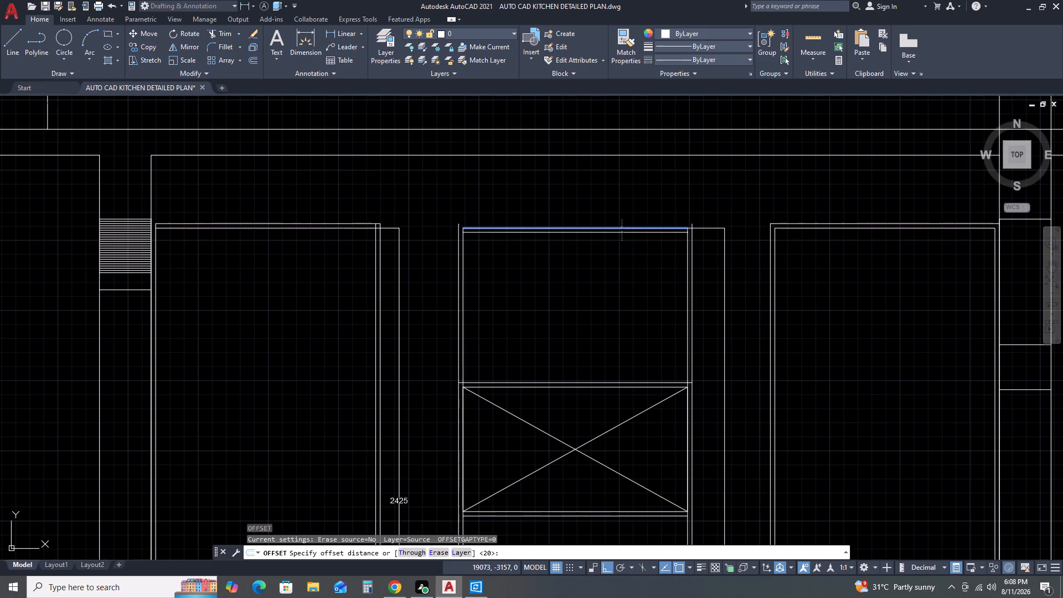
click(619, 277)
scroll(362, 222, up, 2)
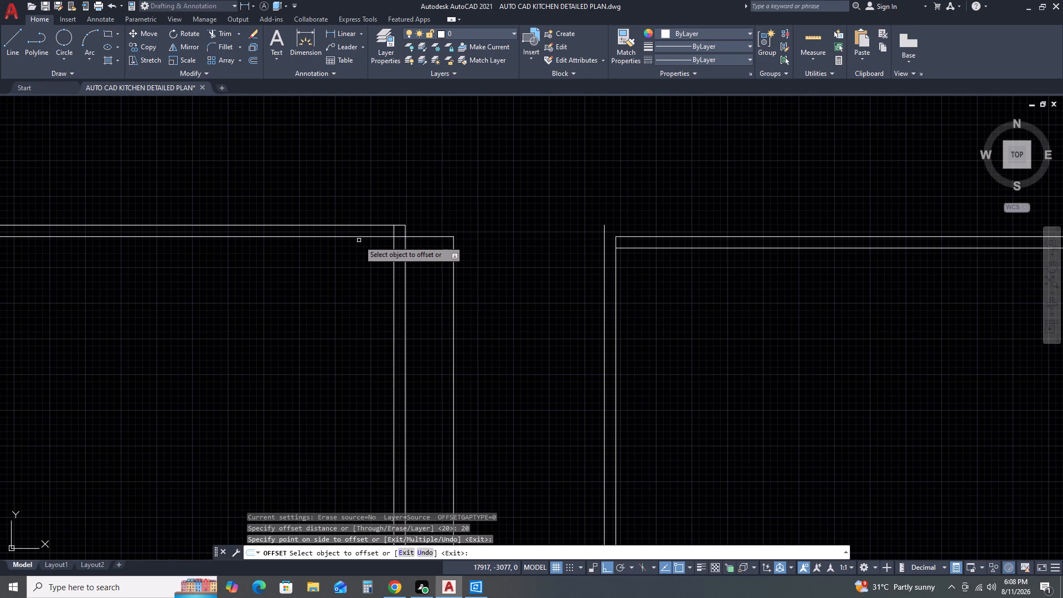
click(367, 235)
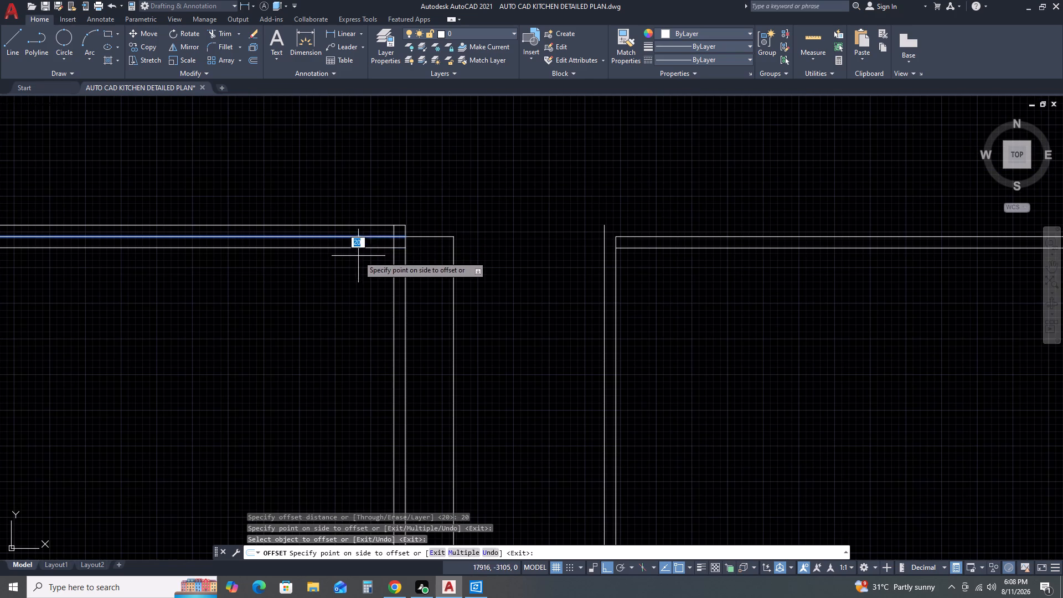
click(358, 256)
scroll(542, 250, down, 3)
scroll(821, 241, up, 2)
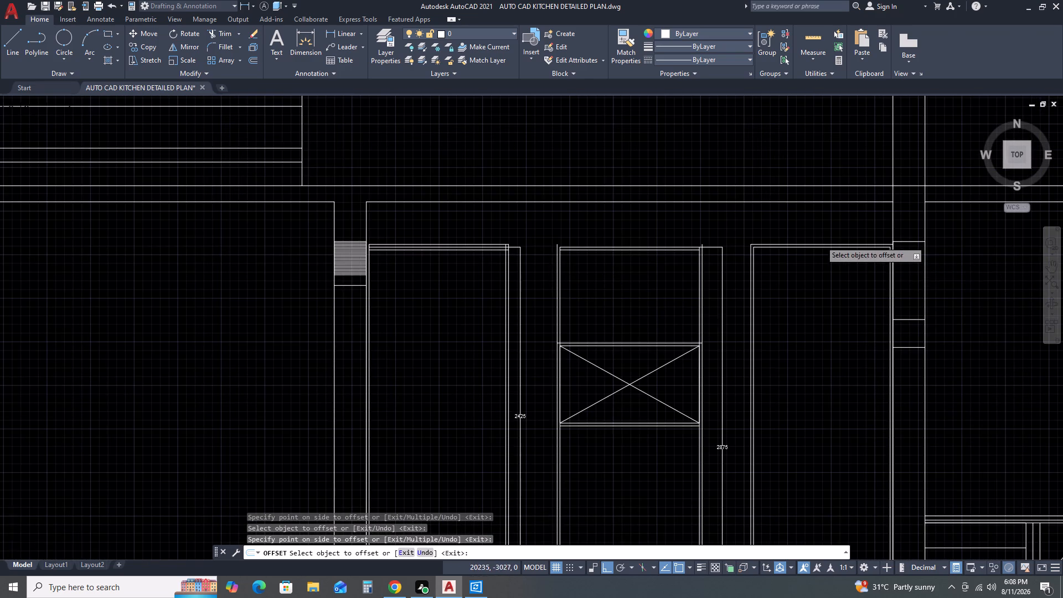
click(781, 258)
click(770, 311)
key(Escape)
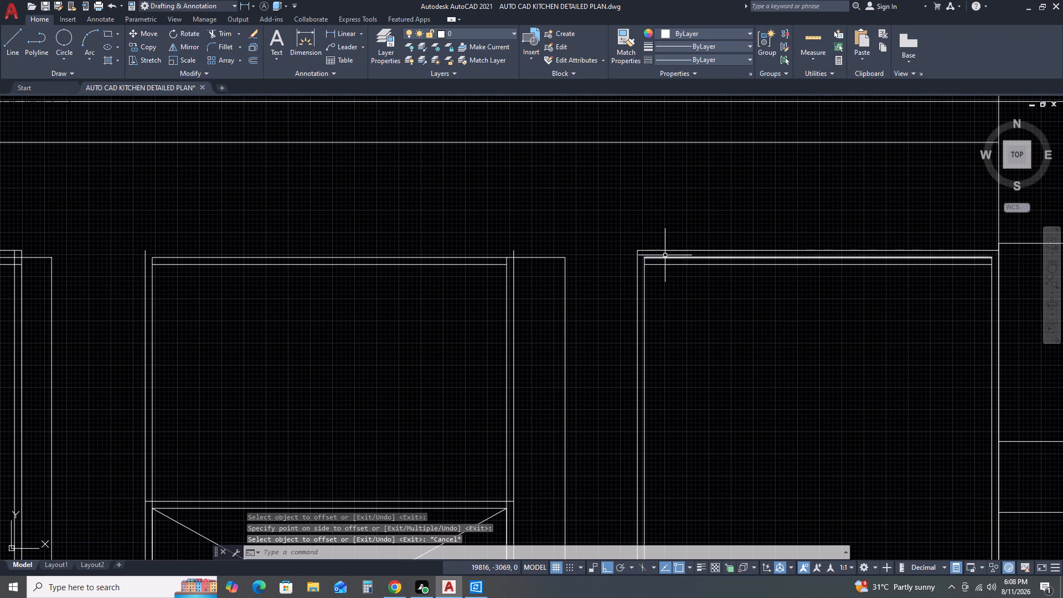
Delete the middle of the three top lines on the right-hand window frame.
click(663, 259)
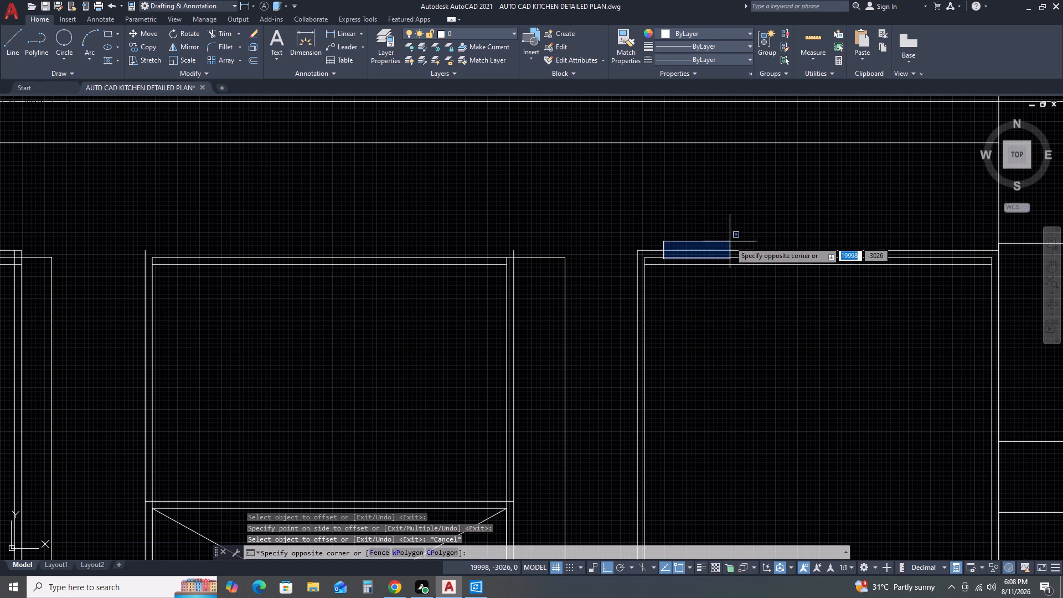
click(677, 259)
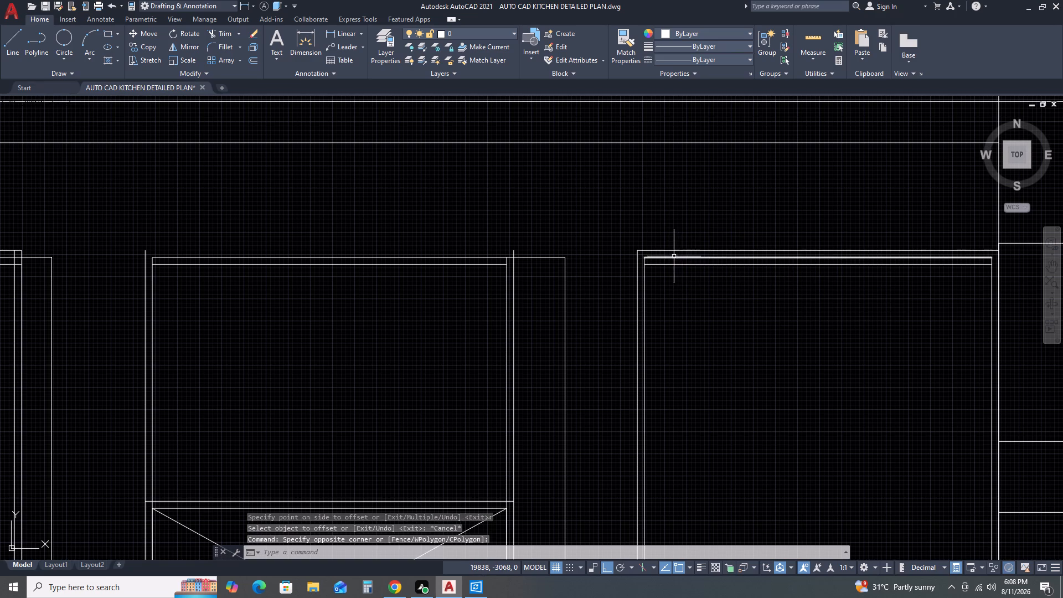
click(674, 256)
key(Delete)
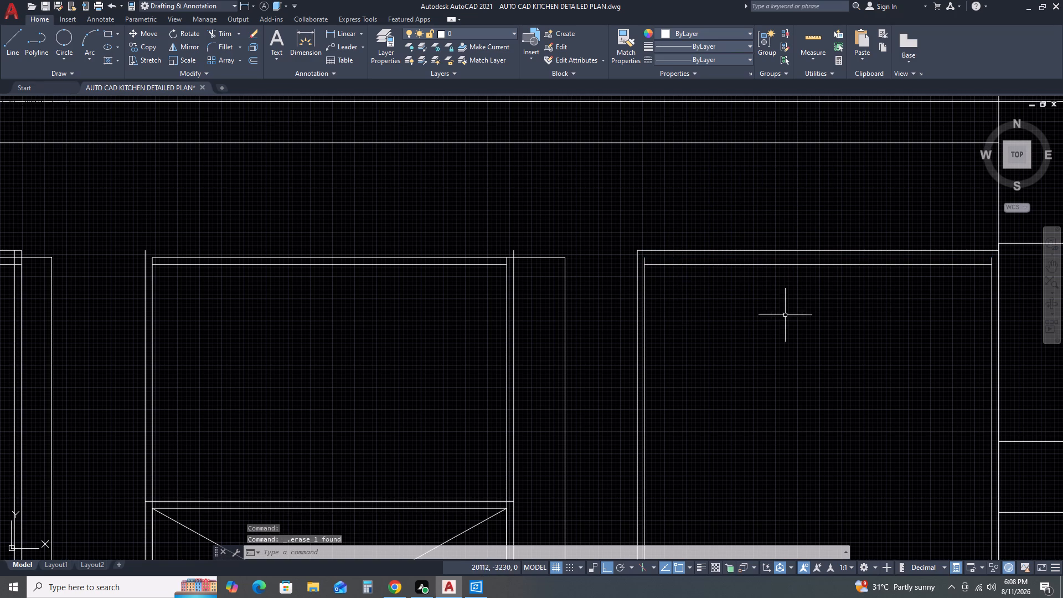
Fillet the right-hand window's lower top line with both inner jamb lines at radius 0.
text(F)
key(space)
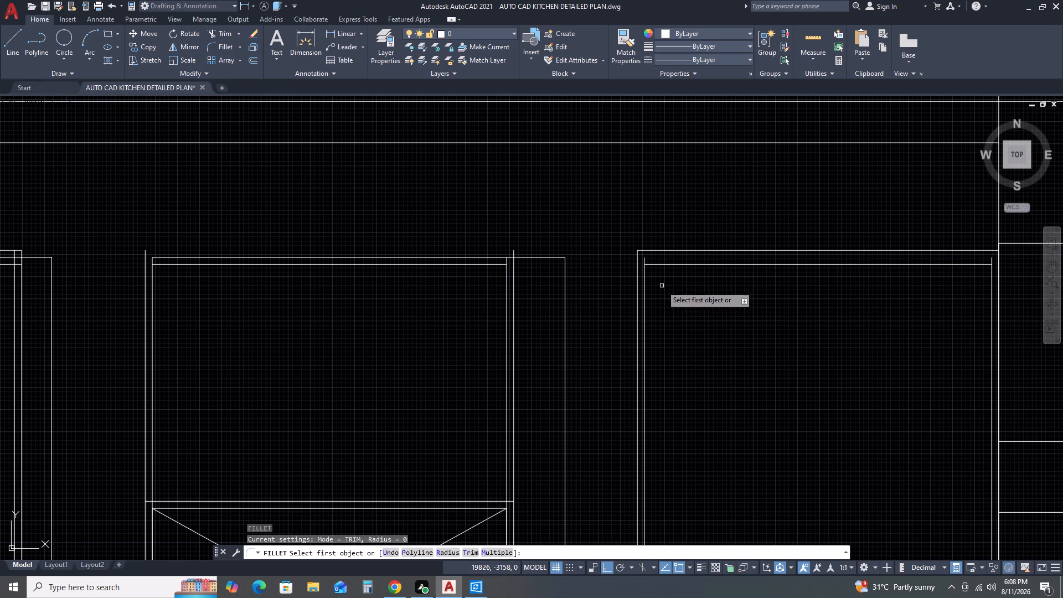
click(646, 287)
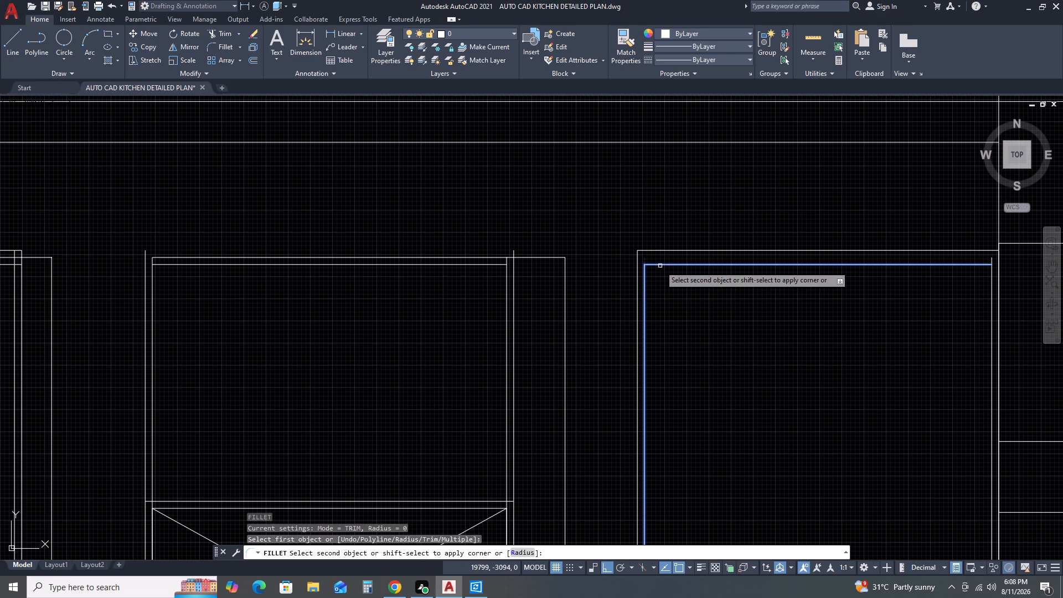
click(660, 266)
key(space)
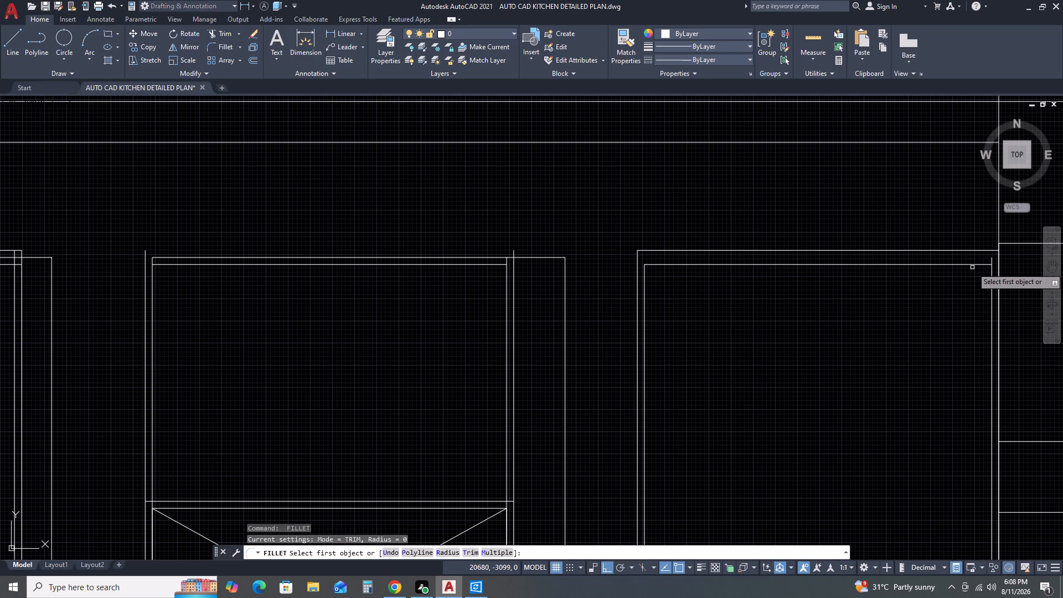
click(973, 266)
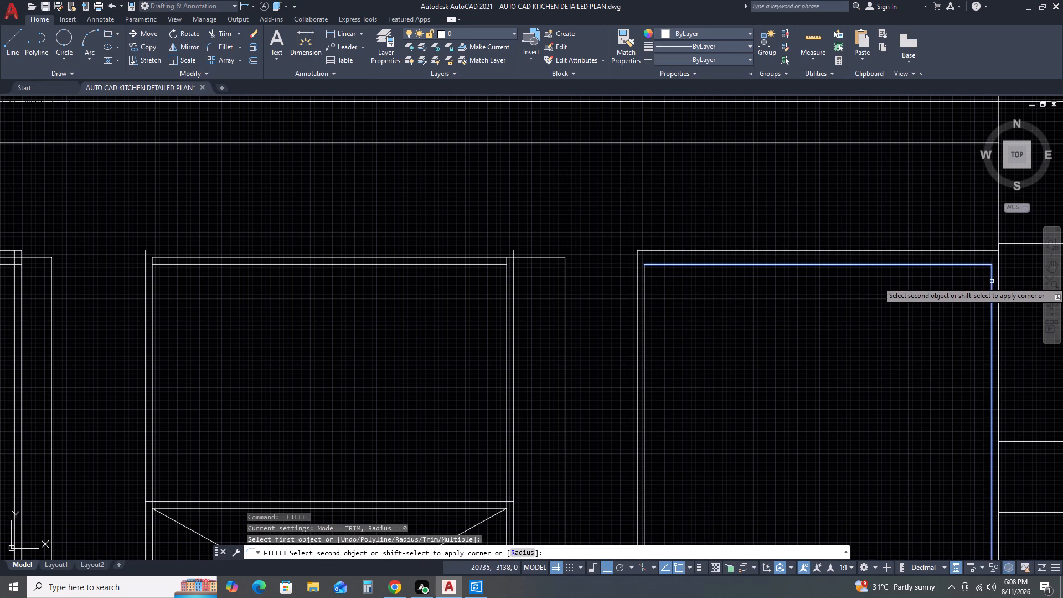
click(992, 281)
key(Escape)
Replace the right-hand window's outer top line: delete it and offset the inner top line 20 upward.
click(889, 250)
key(Delete)
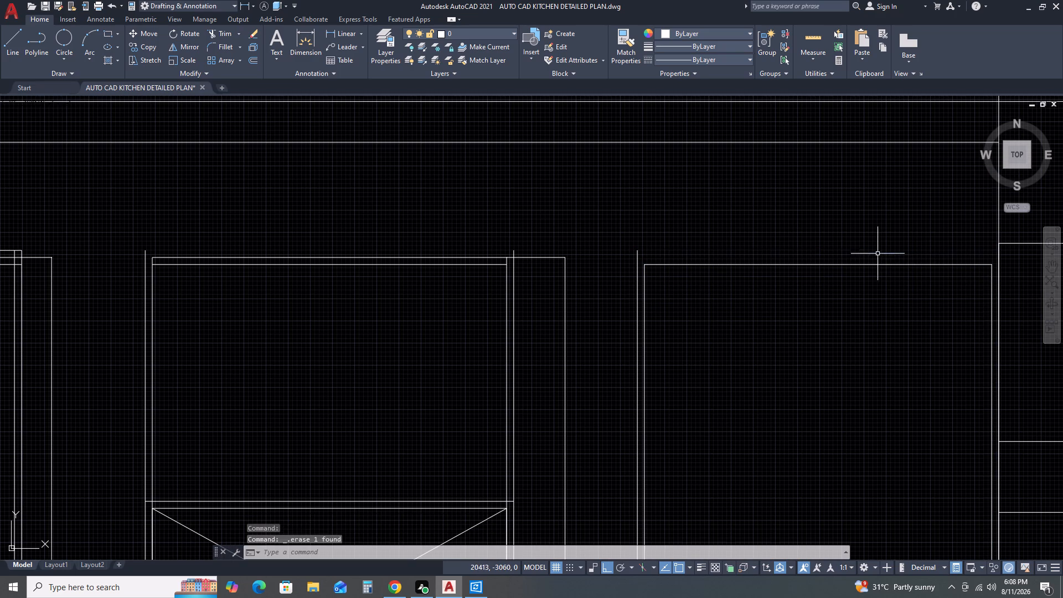
click(865, 259)
click(804, 300)
text(O)
key(space)
text(20)
key(space)
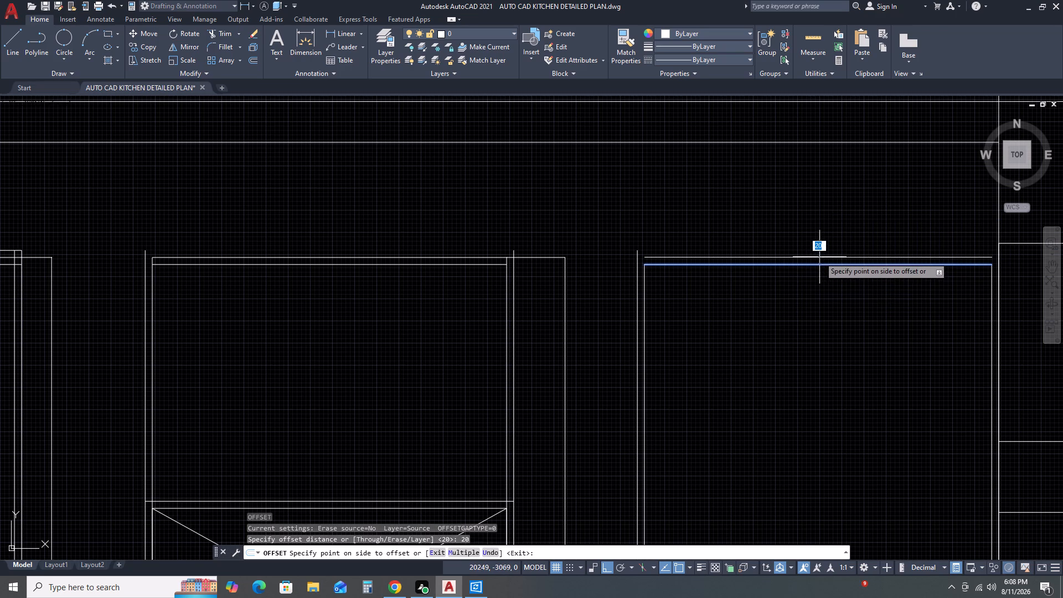
click(819, 257)
key(Escape)
Fillet the right-hand window's new outer top line with the outer jamb line on the door side at radius 0.
text(F)
key(space)
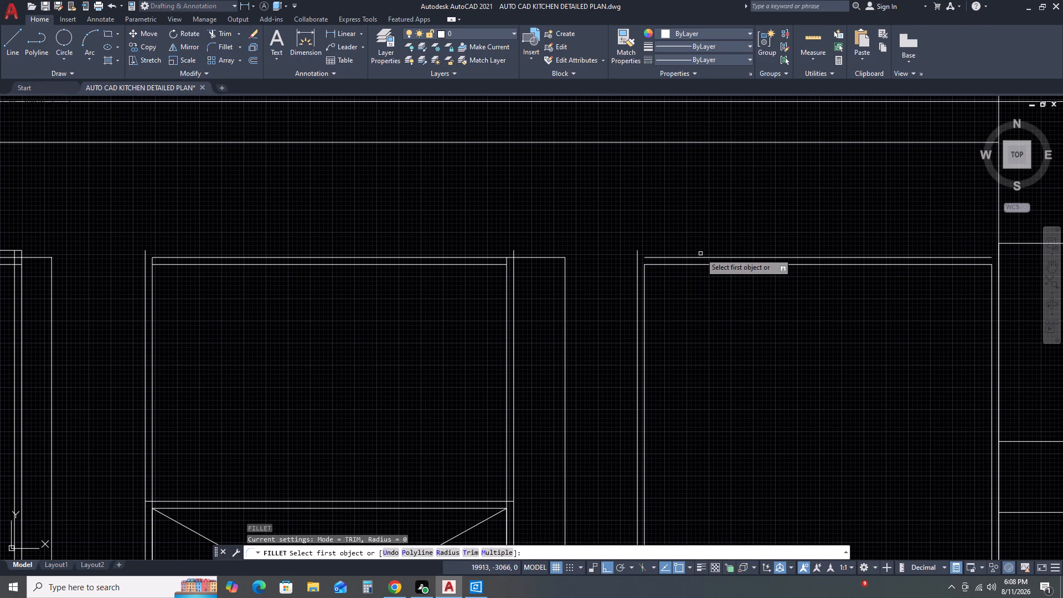
click(697, 257)
click(637, 287)
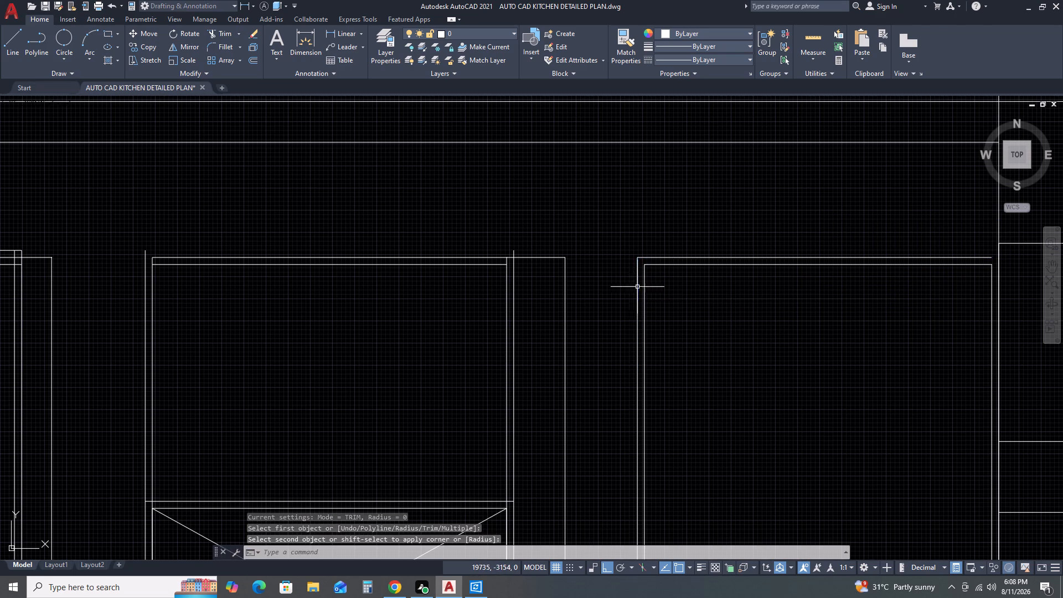
key(space)
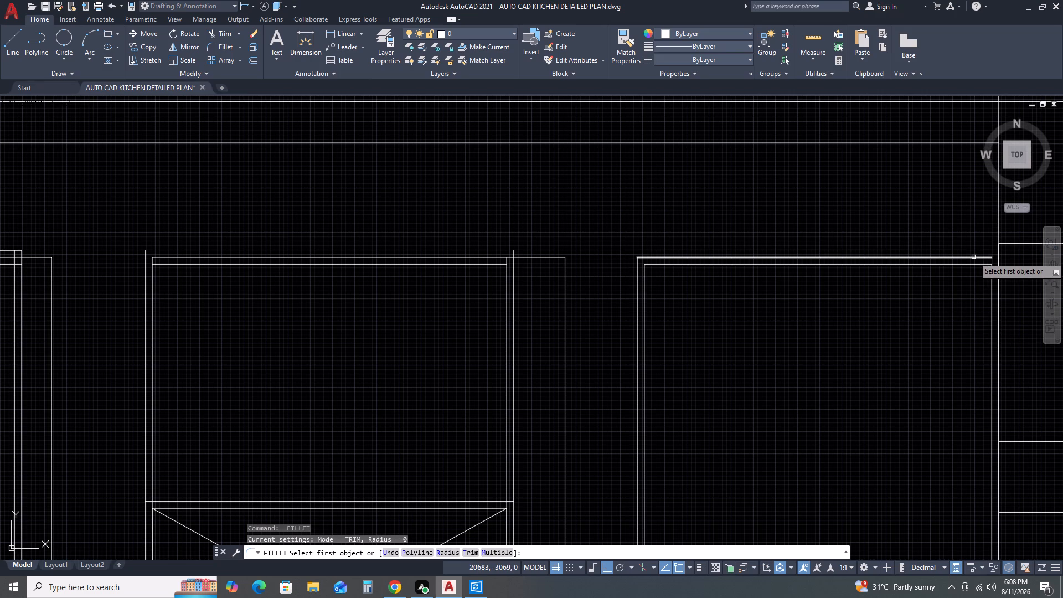
key(Escape)
Fillet the door frame's top corners at radius 0: inner and outer on the dimension side, and outer on the opposite side.
key(space)
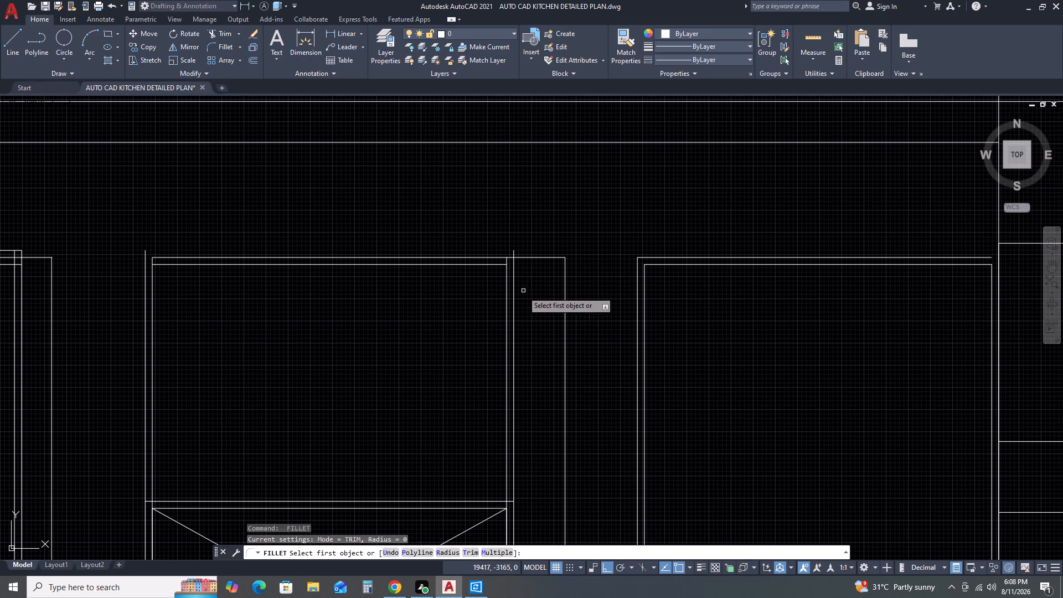
click(507, 301)
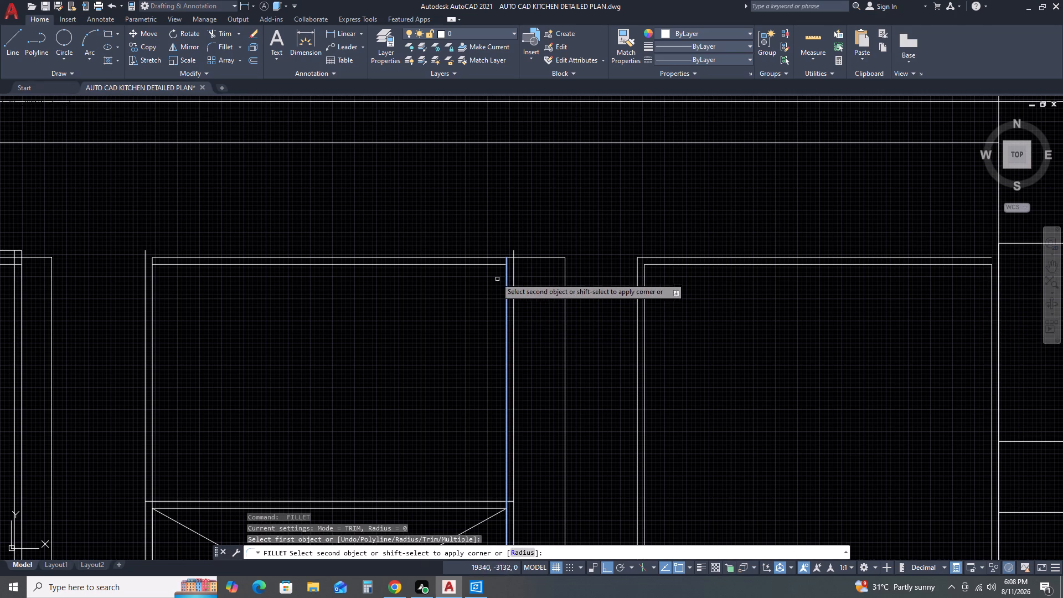
click(487, 265)
key(space)
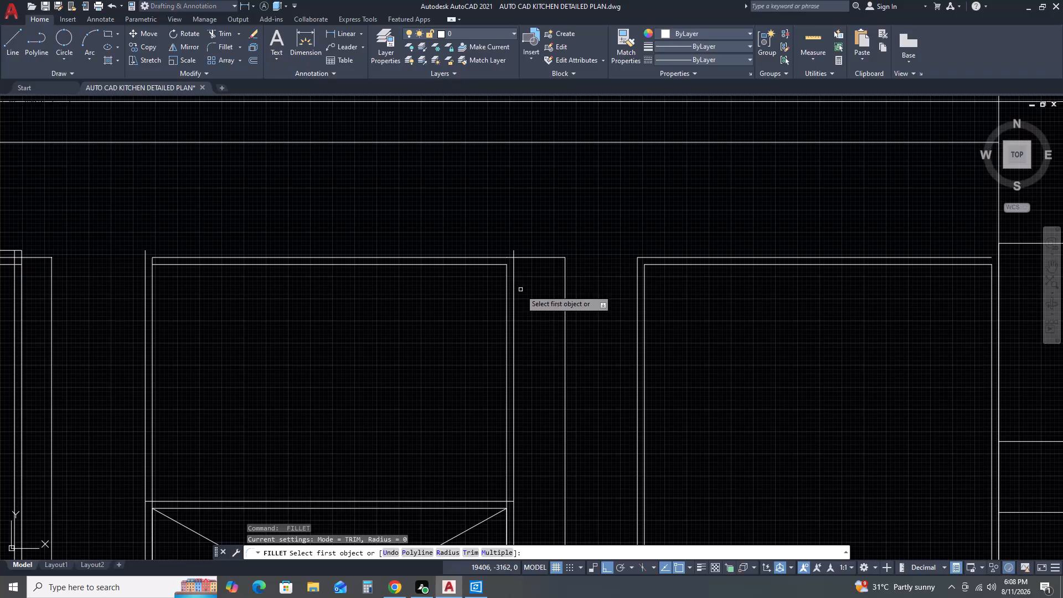
click(515, 286)
click(513, 277)
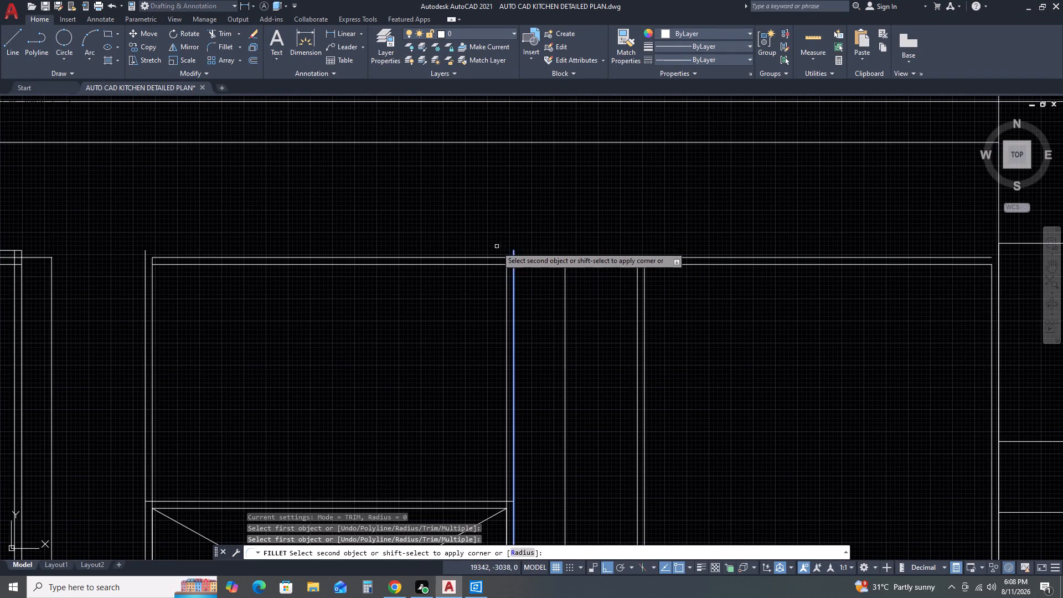
click(487, 257)
key(space)
scroll(554, 290, down, 2)
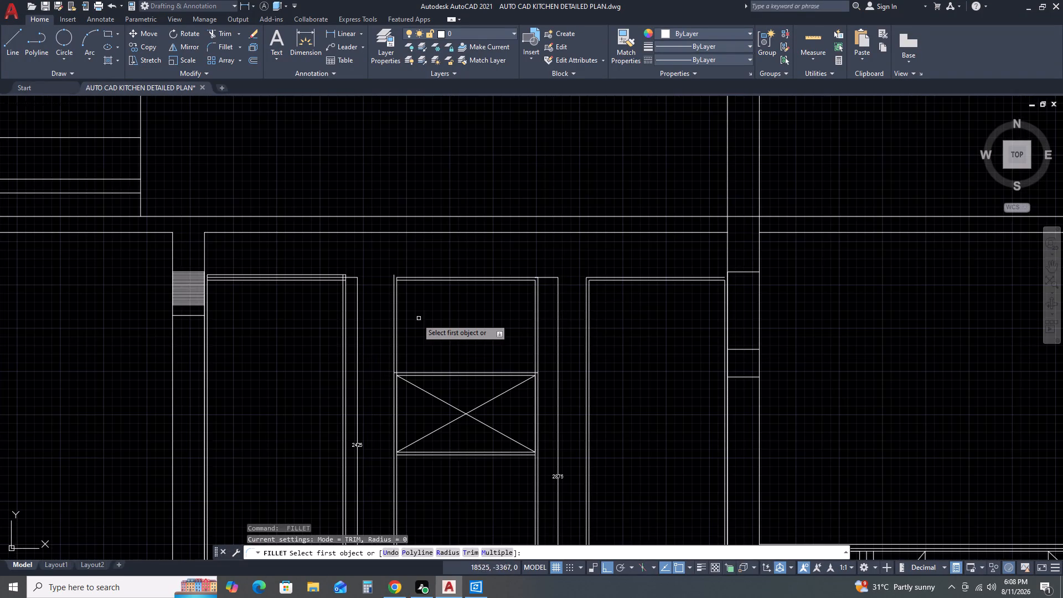
scroll(403, 285, up, 2)
click(400, 269)
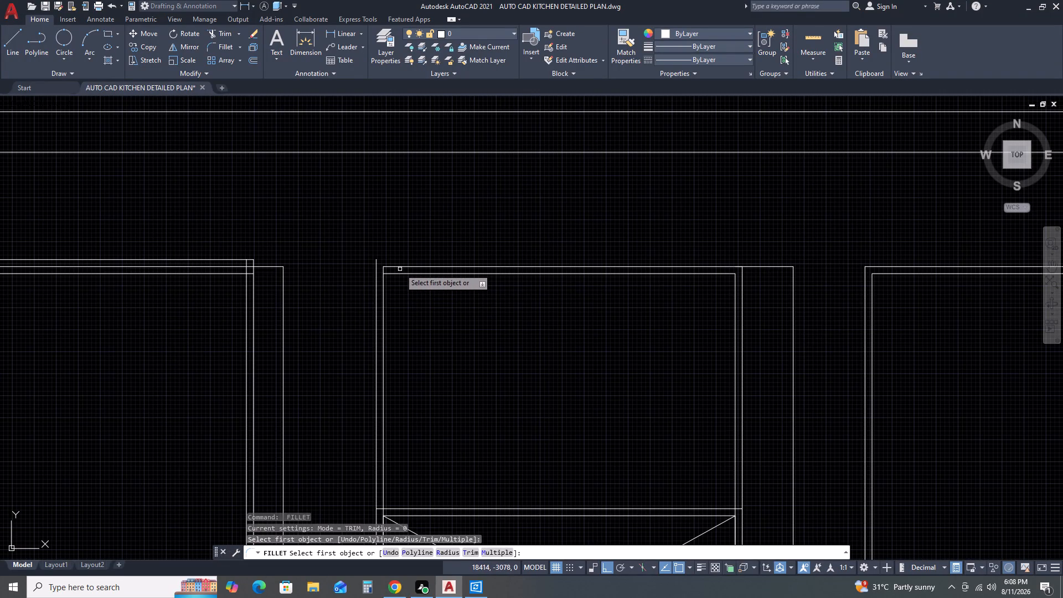
click(401, 266)
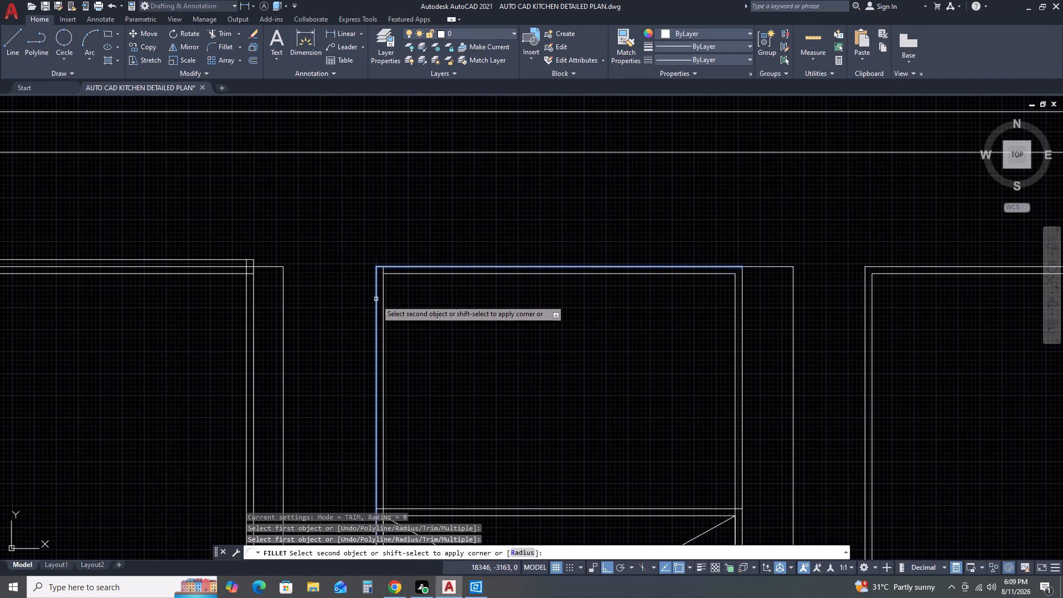
click(376, 300)
key(Escape)
Trim the door's inner jamb line where it projects above the inner top line, at the corner facing the left-hand window.
text(TR)
key(space)
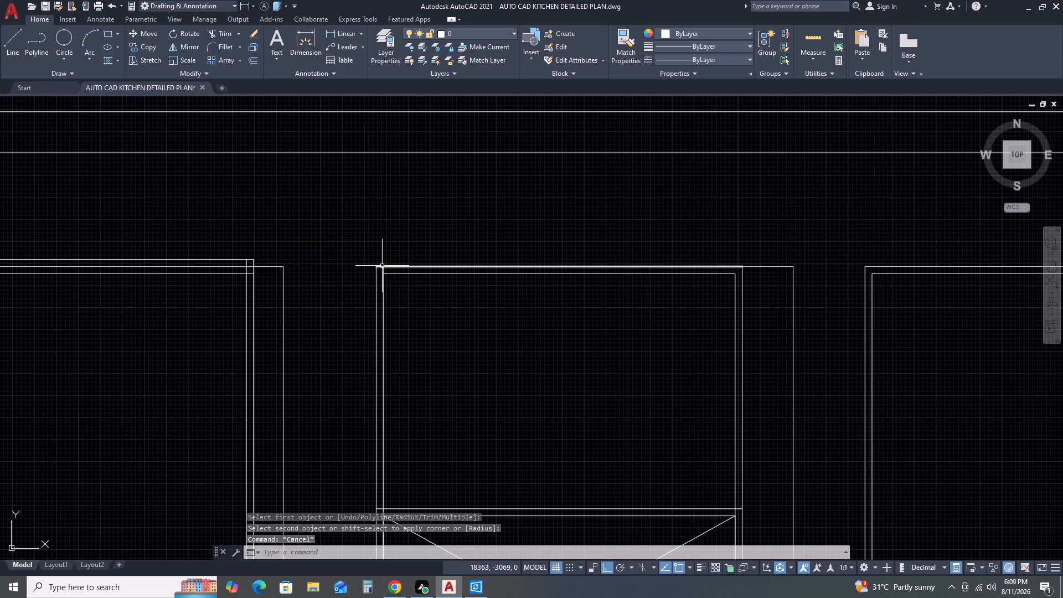
scroll(381, 271, up, 3)
click(400, 266)
click(385, 266)
click(383, 265)
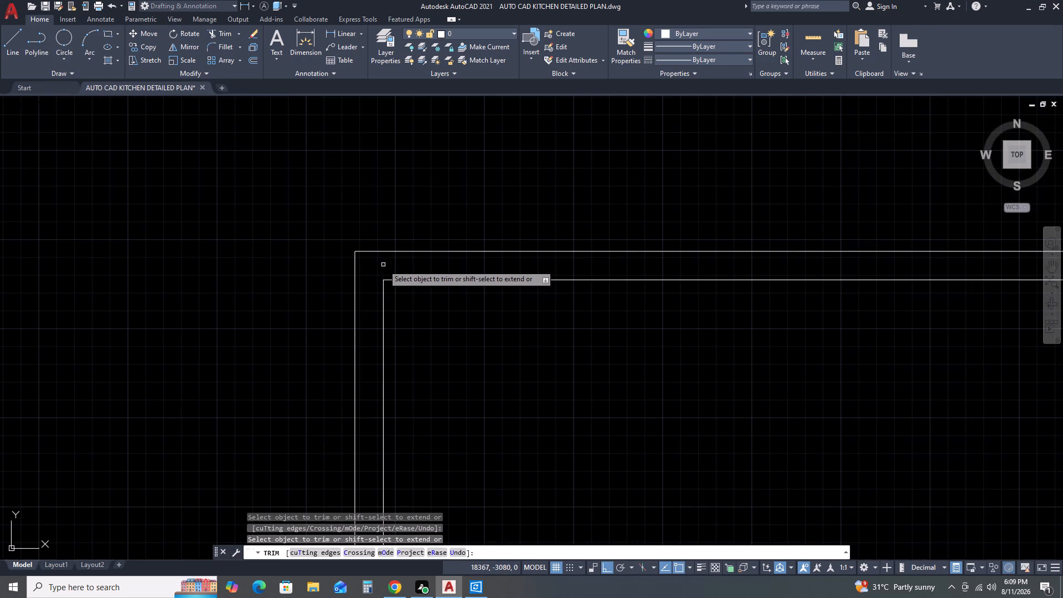
Trim away the left-hand window's old outer top line and the jamb ends projecting above its new top at the door-side corner.
scroll(386, 269, down, 4)
scroll(675, 292, down, 1)
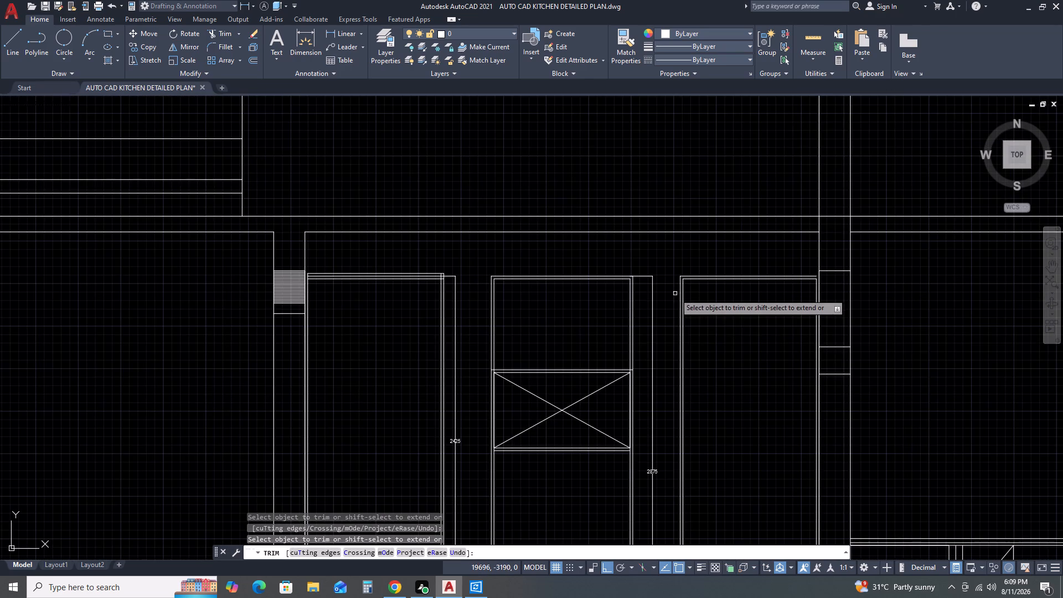
shift+scroll(787, 263, up, 2)
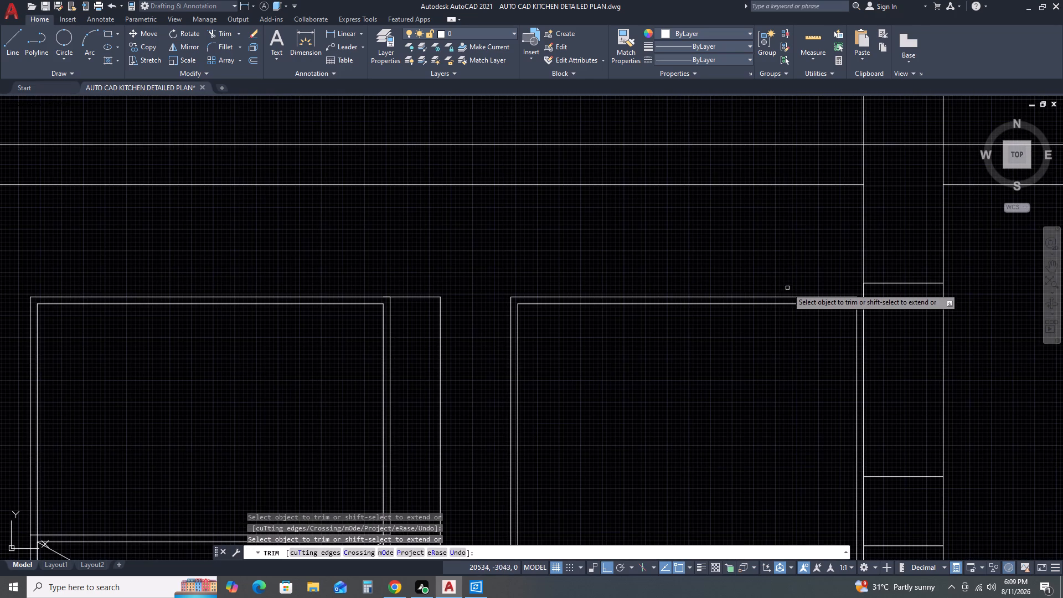
shift+click(788, 297)
scroll(602, 272, down, 4)
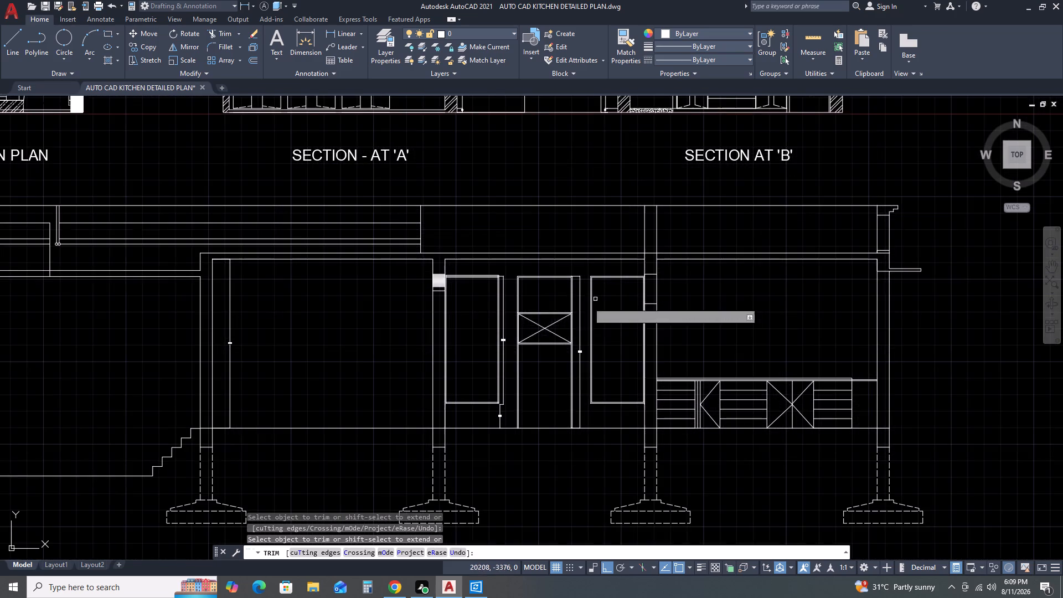
scroll(452, 281, up, 3)
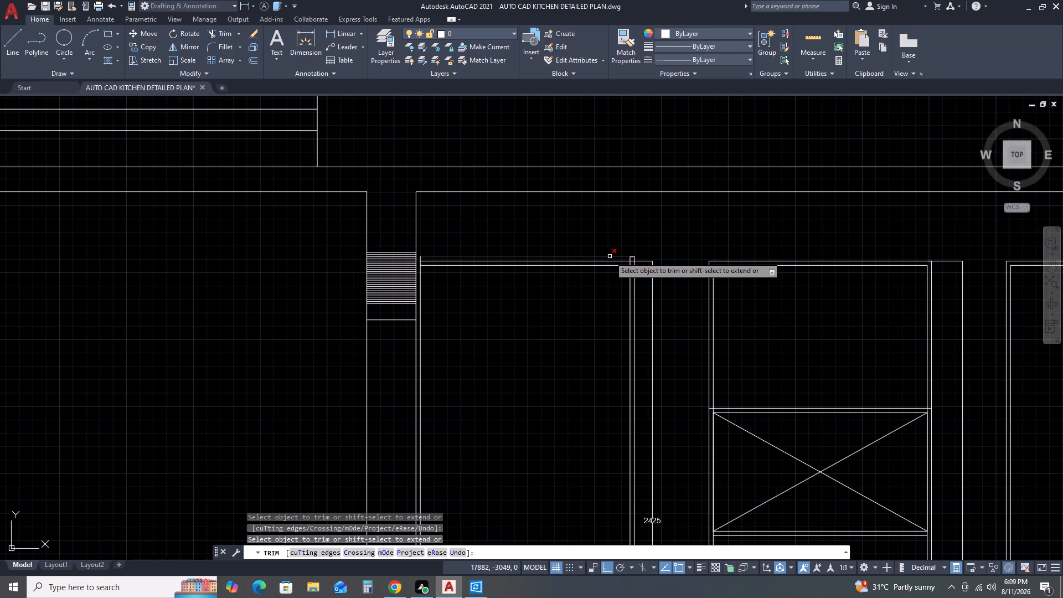
click(610, 256)
scroll(635, 256, up, 3)
click(643, 267)
click(558, 268)
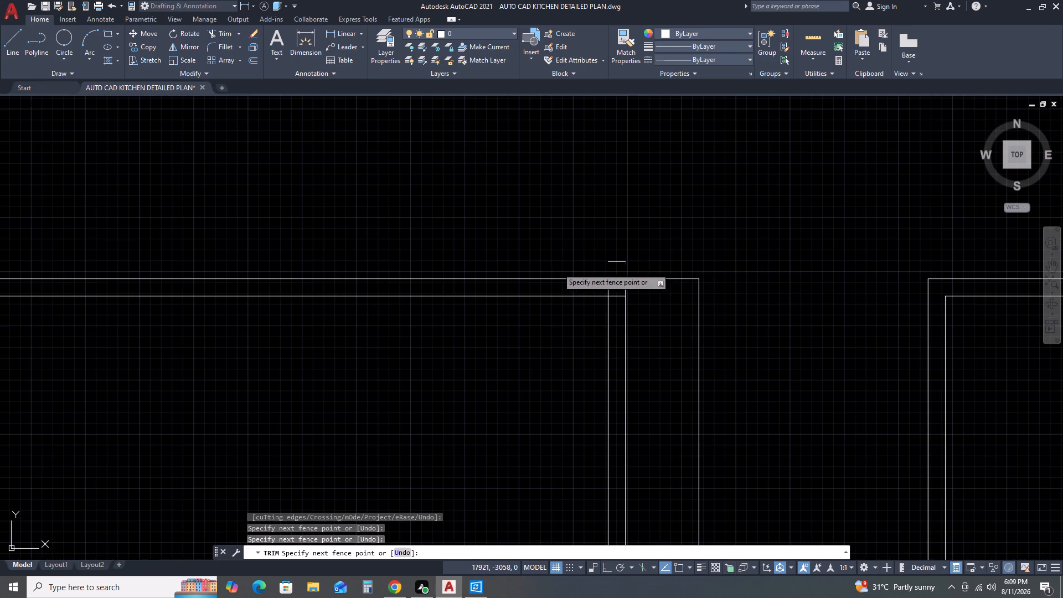
click(622, 259)
click(612, 265)
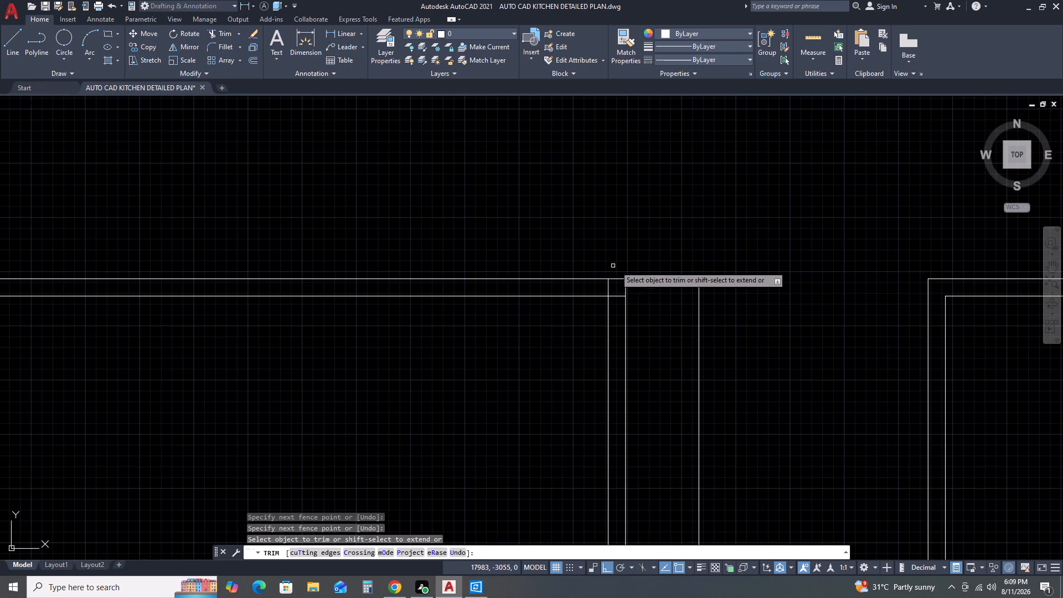
scroll(657, 249, down, 2)
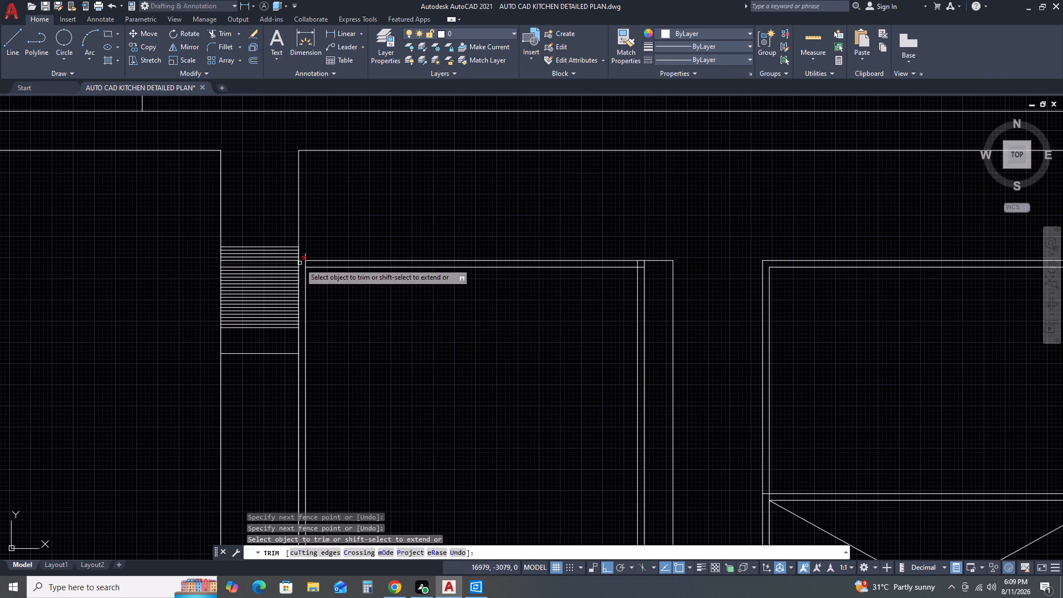
scroll(301, 261, up, 2)
shift+click(355, 251)
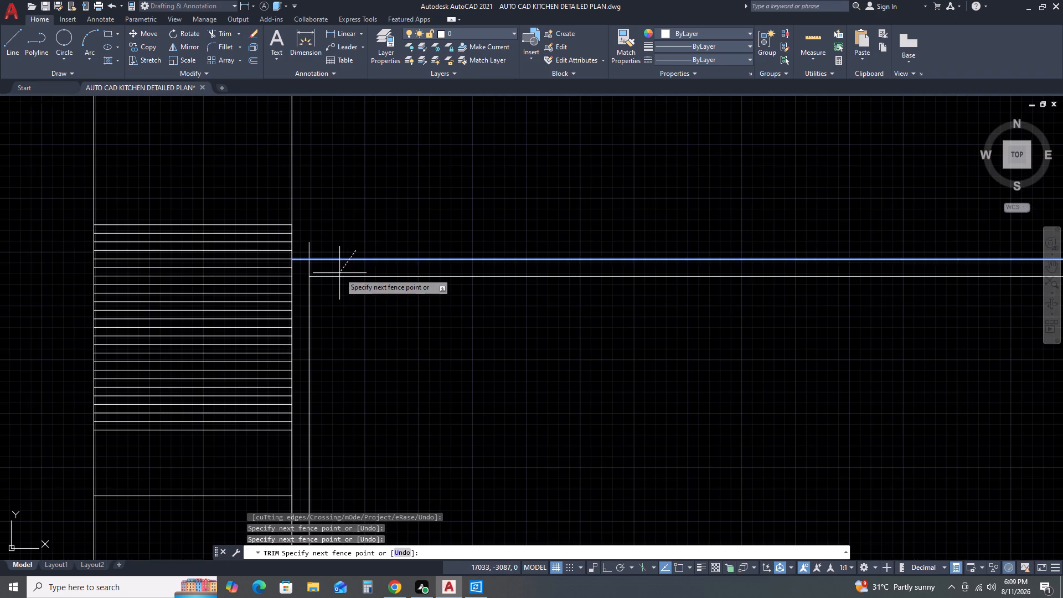
shift+click(339, 273)
key(Escape)
Fillet both inner top corners of the left-hand window frame at radius 0.
text(F)
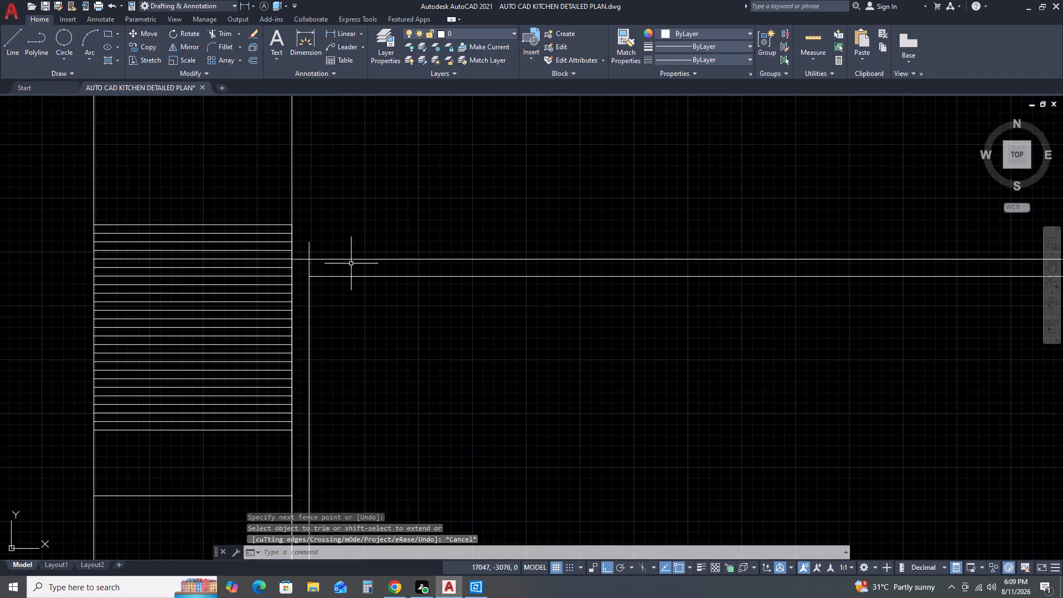
key(space)
click(351, 277)
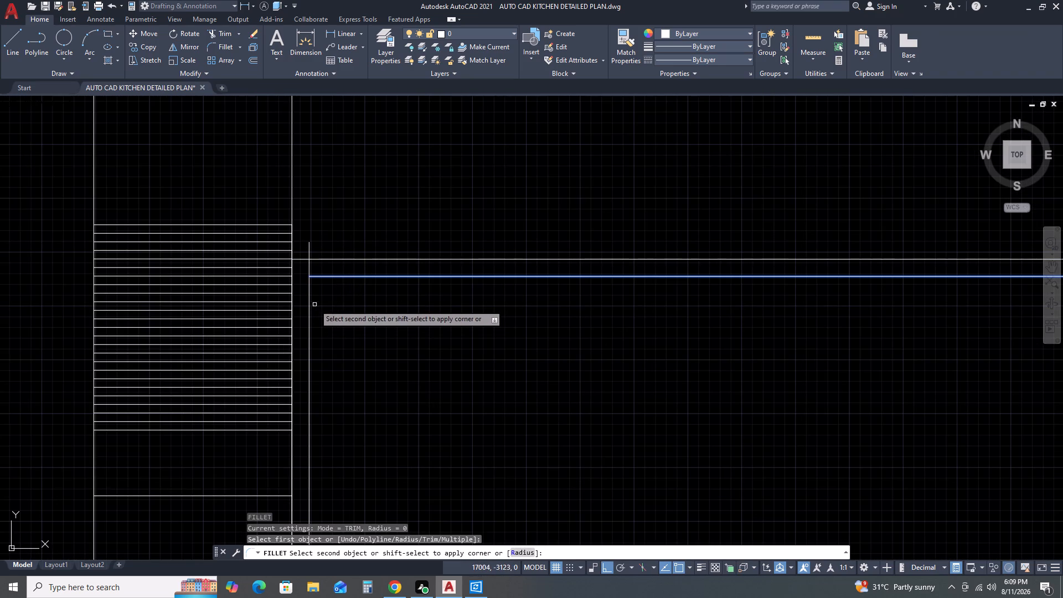
click(309, 298)
scroll(323, 290, down, 3)
key(space)
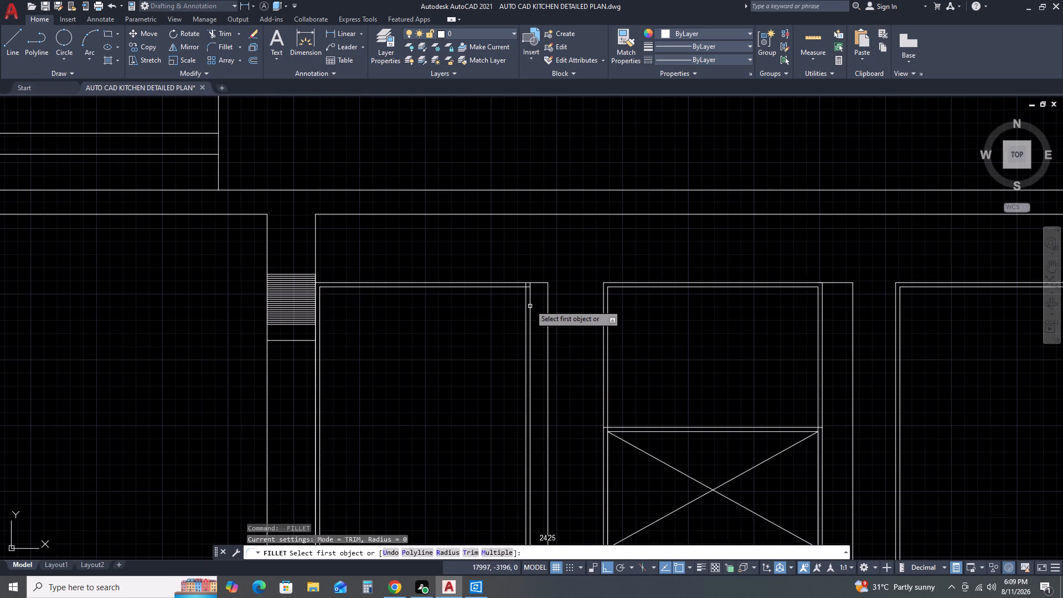
scroll(531, 303, up, 3)
click(504, 250)
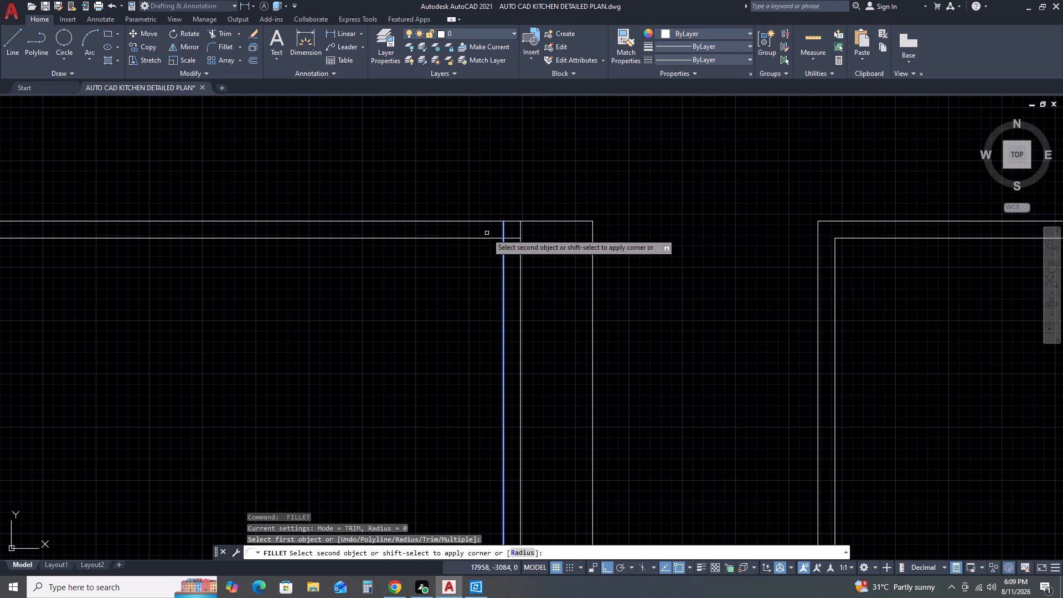
click(487, 238)
scroll(496, 239, down, 3)
scroll(569, 246, down, 3)
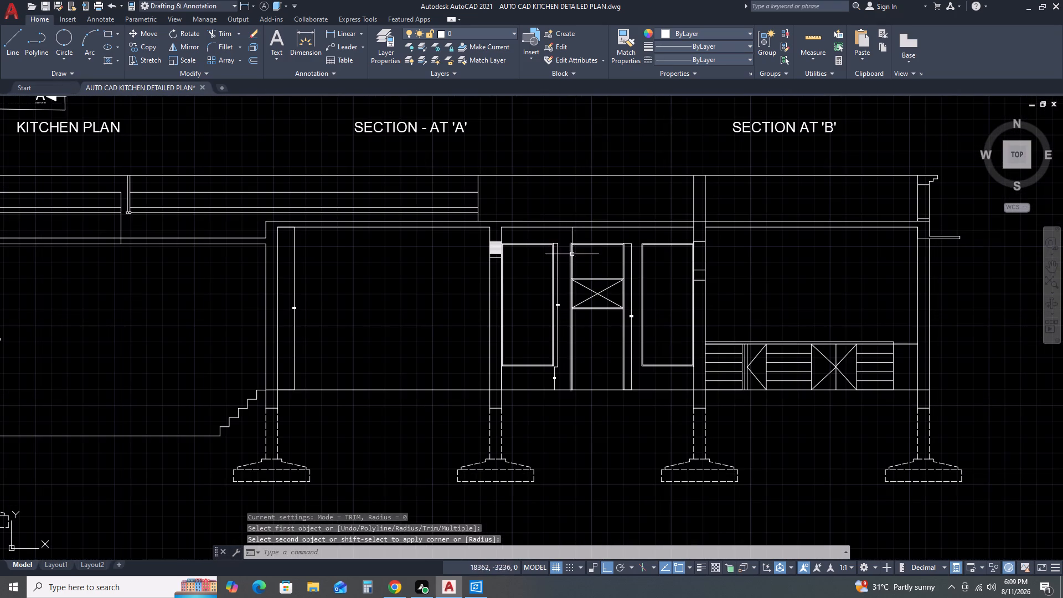
key(Escape)
Move the crossed panel with its frame lines about 688 straight up, from its top midpoint to the midpoint of the door frame's top.
scroll(614, 321, up, 2)
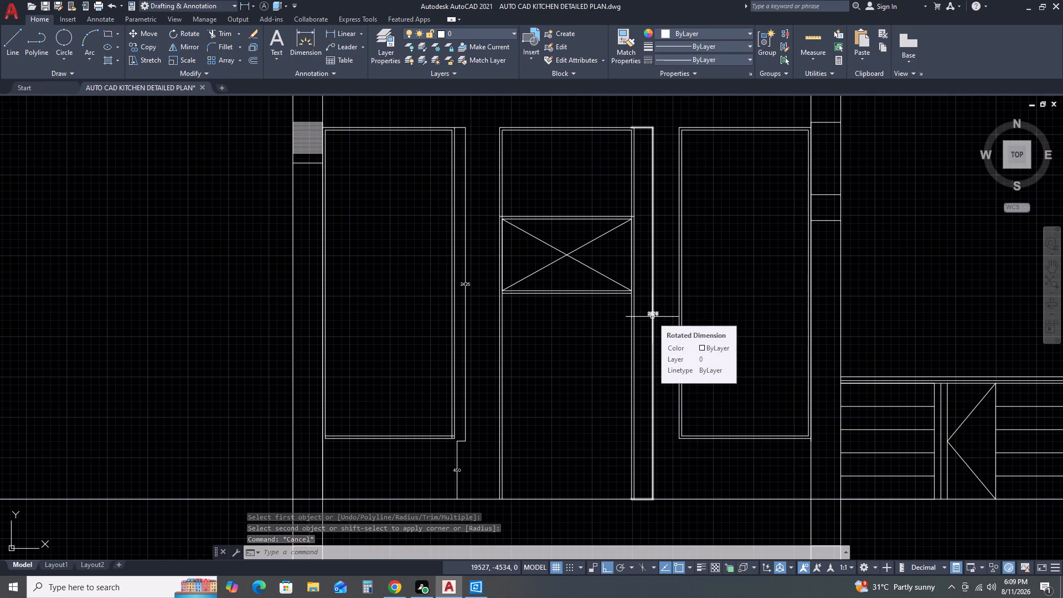
scroll(651, 327, down, 2)
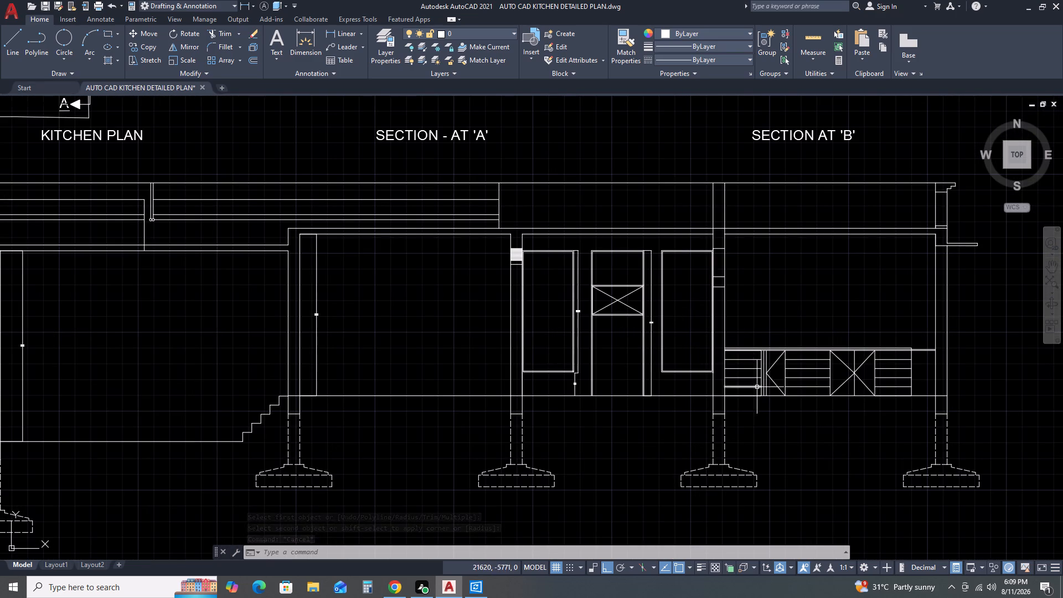
scroll(740, 388, down, 1)
scroll(646, 336, up, 2)
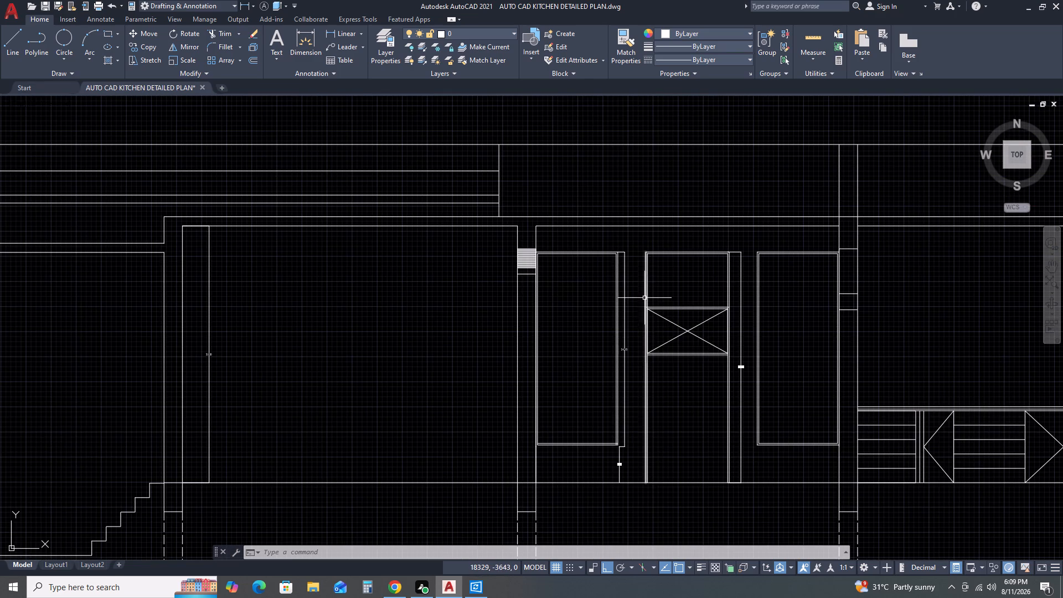
click(644, 298)
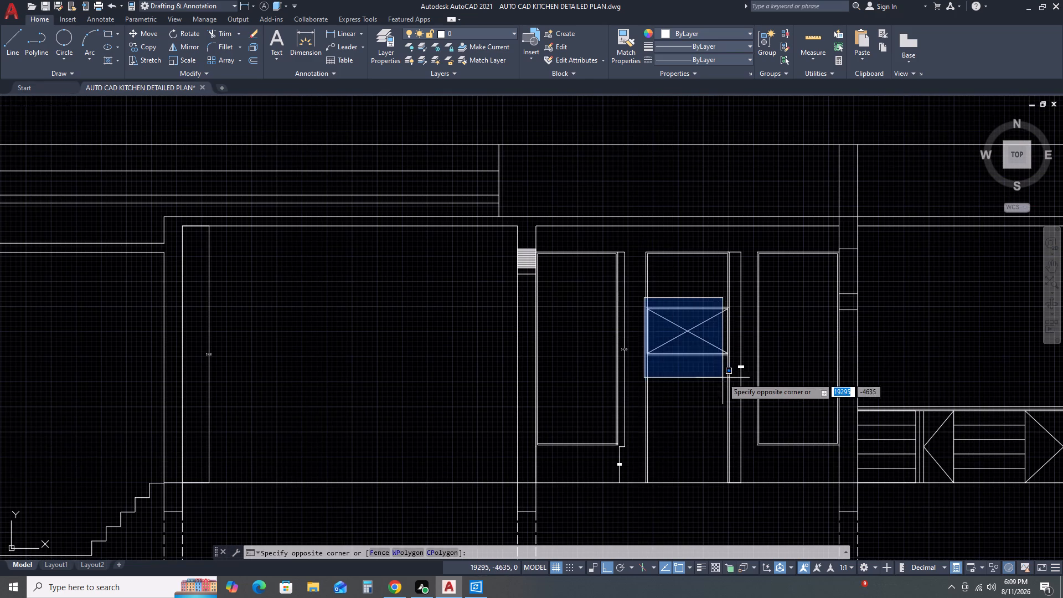
click(736, 378)
text(M)
key(space)
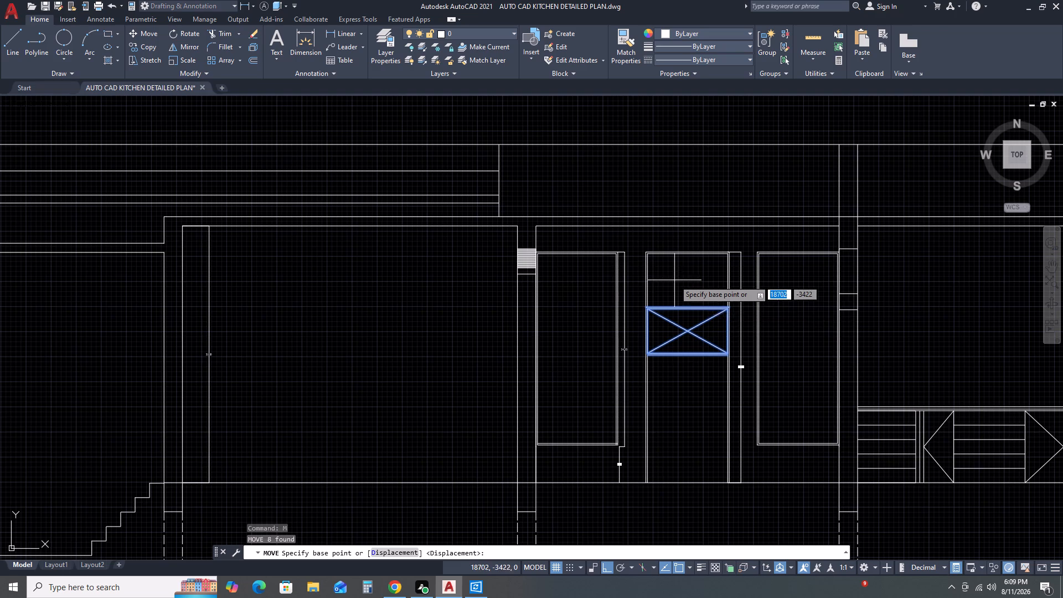
scroll(680, 291, up, 2)
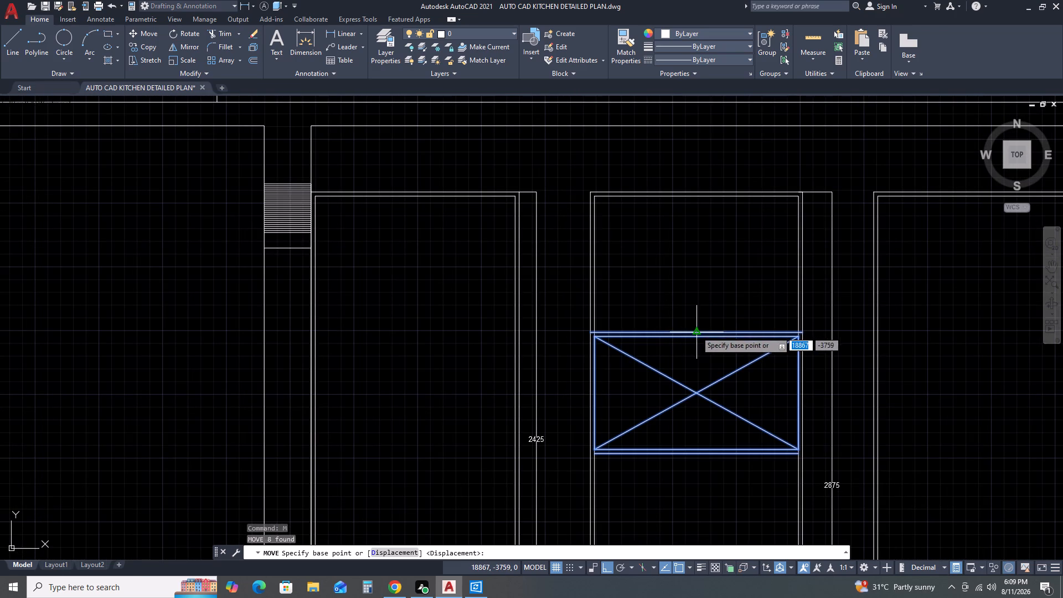
click(696, 331)
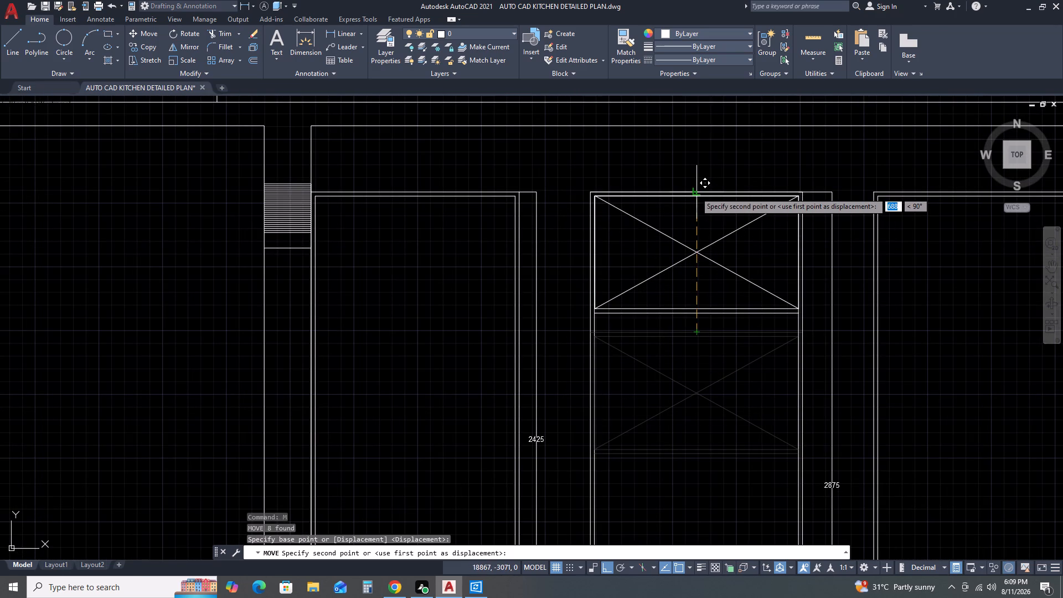
click(695, 192)
key(Escape)
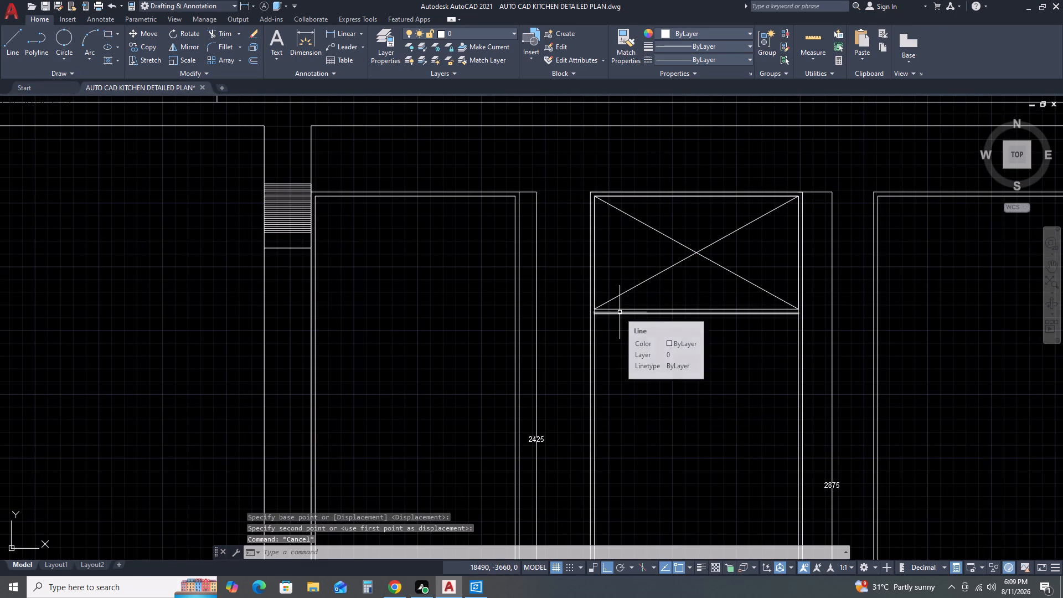
Add a horizontal linear dimension below the projecting slab on the outer kitchen wall, from the wall's outer face to the slab's tip.
scroll(620, 312, down, 2)
scroll(805, 331, down, 1)
middle_drag(890, 381, 818, 352)
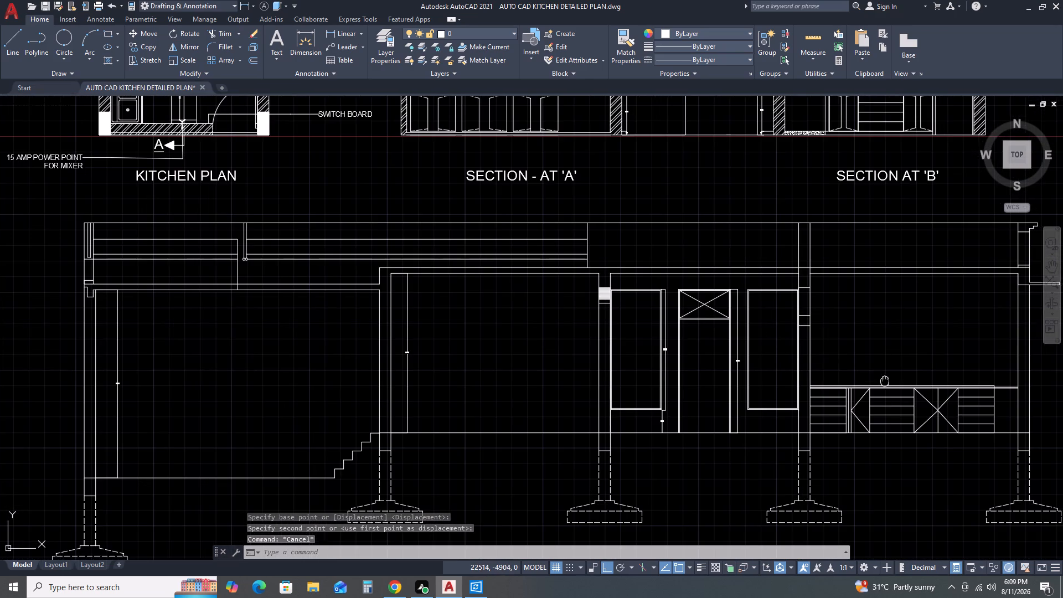
middle_drag(818, 352, 785, 334)
scroll(709, 297, down, 2)
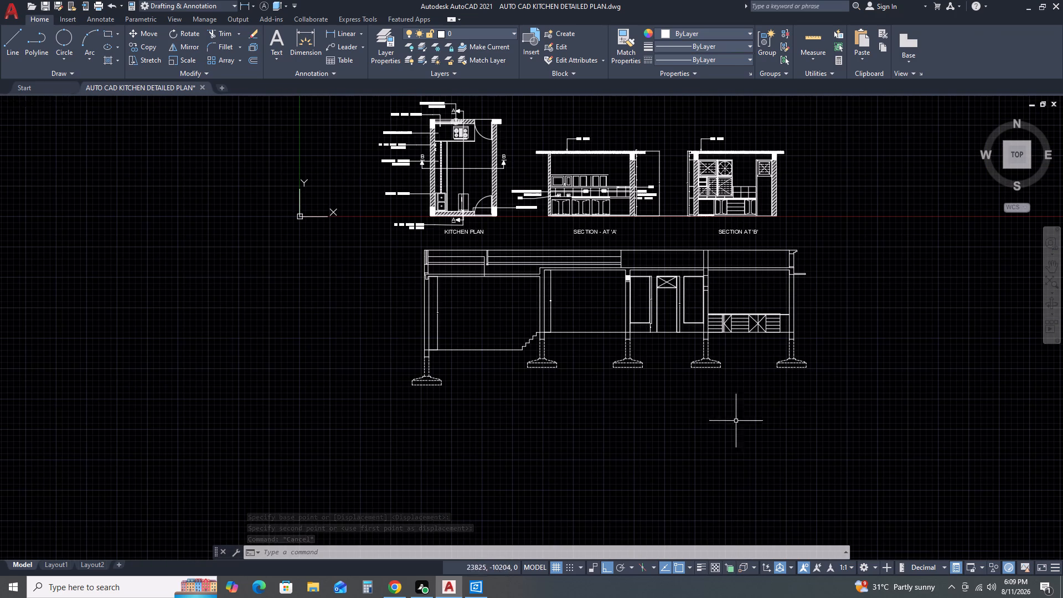
text(DLI)
key(space)
scroll(800, 258, up, 3)
scroll(767, 334, up, 2)
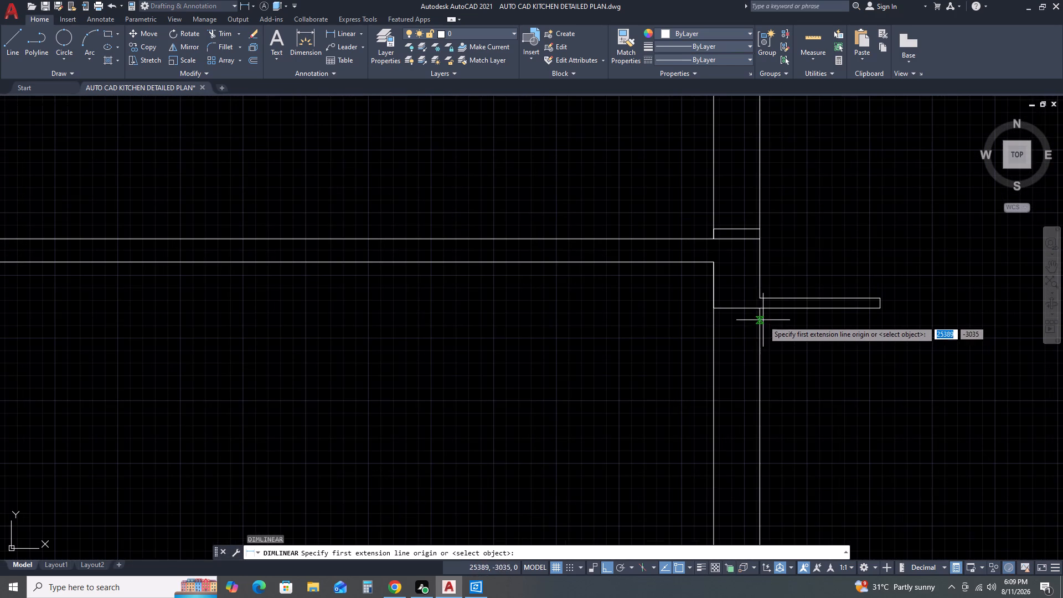
click(757, 308)
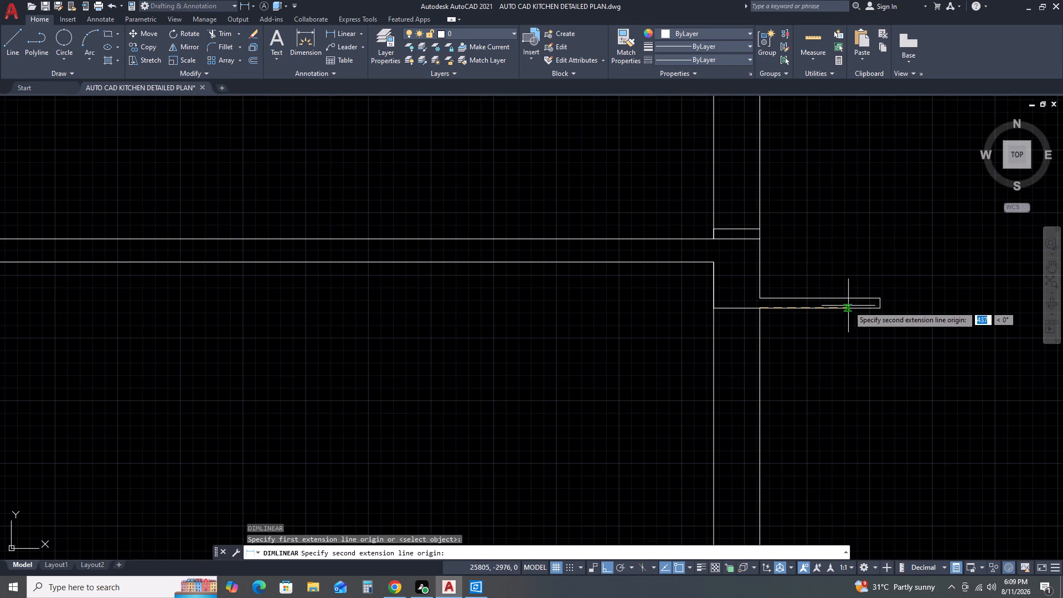
click(879, 308)
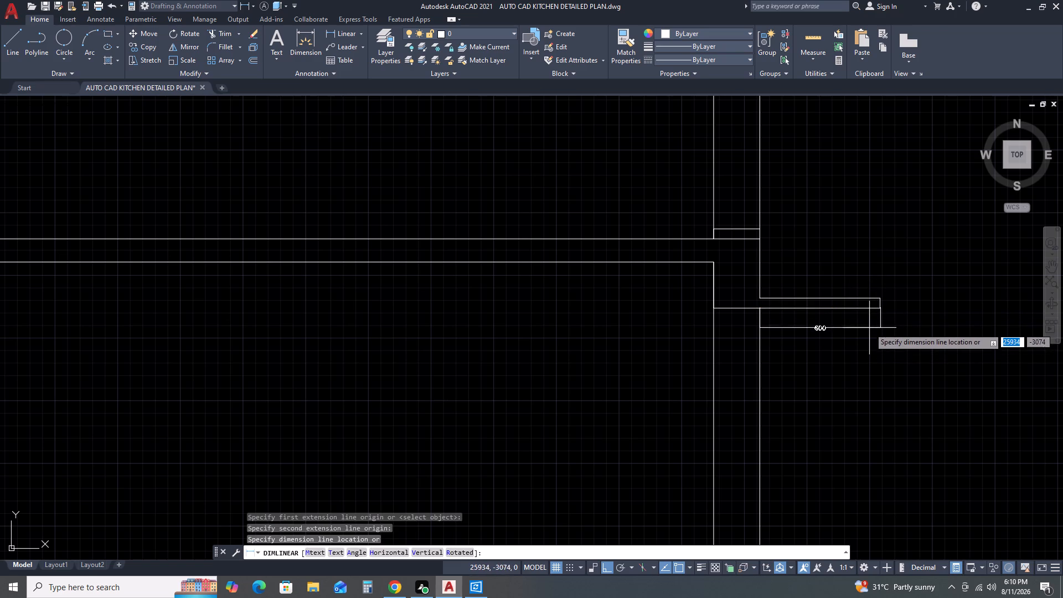
click(869, 323)
Offset the projecting slab's top line 50 upward.
click(804, 296)
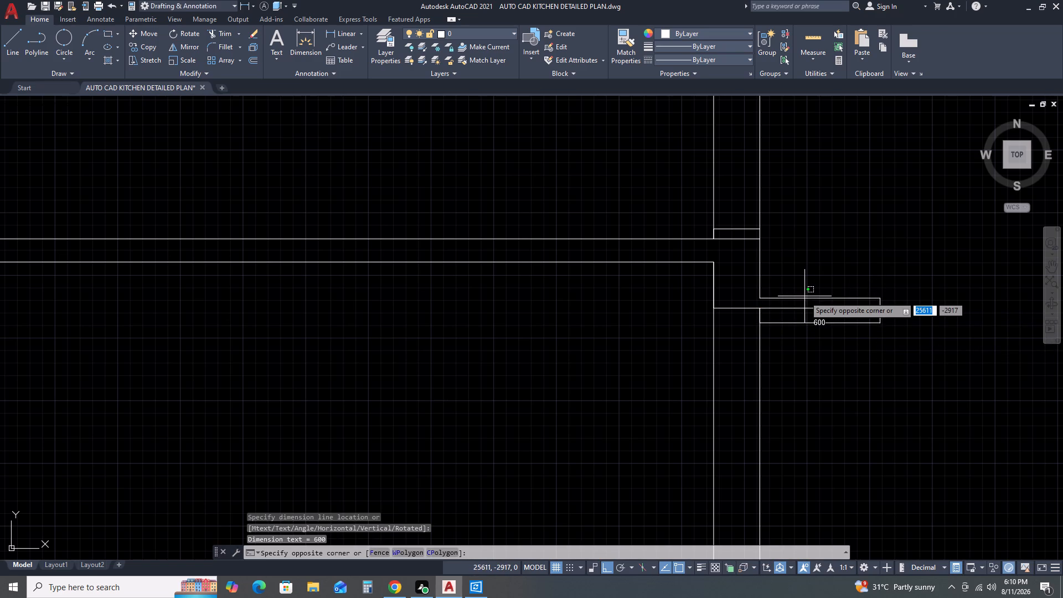
click(795, 302)
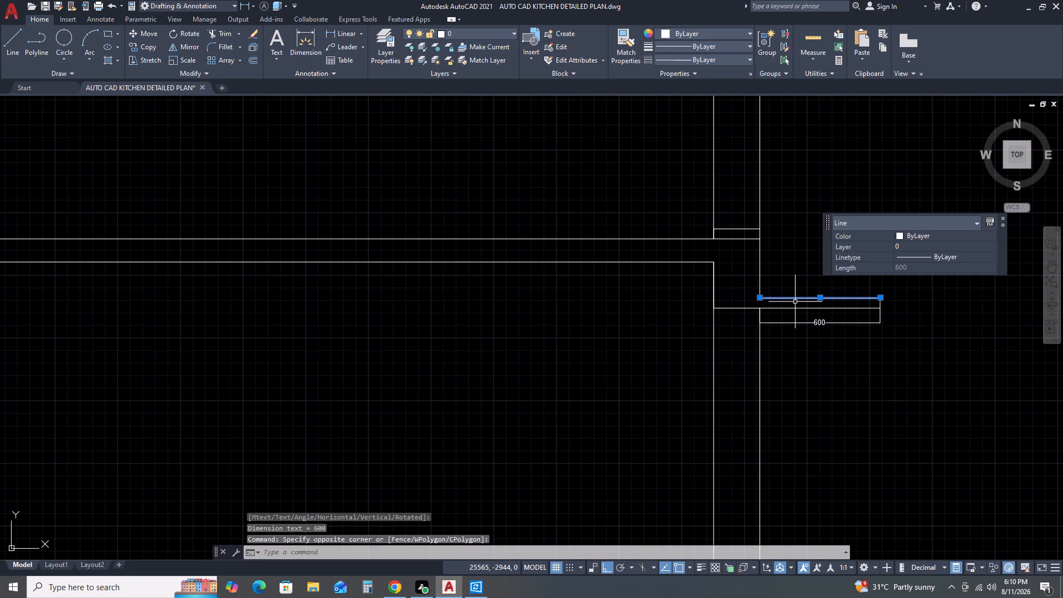
text(O)
key(space)
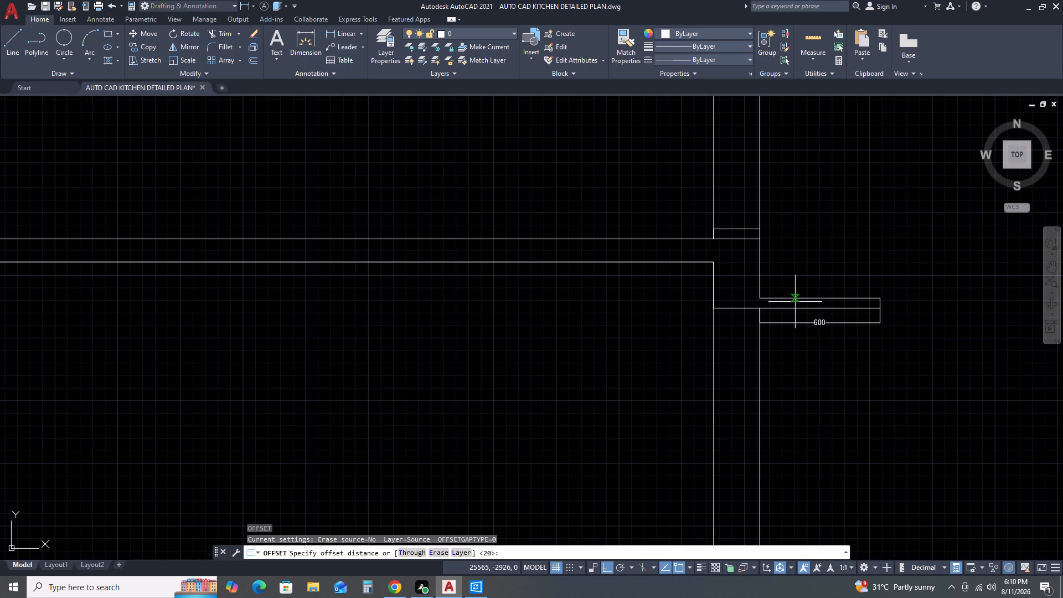
text(50)
key(space)
click(800, 276)
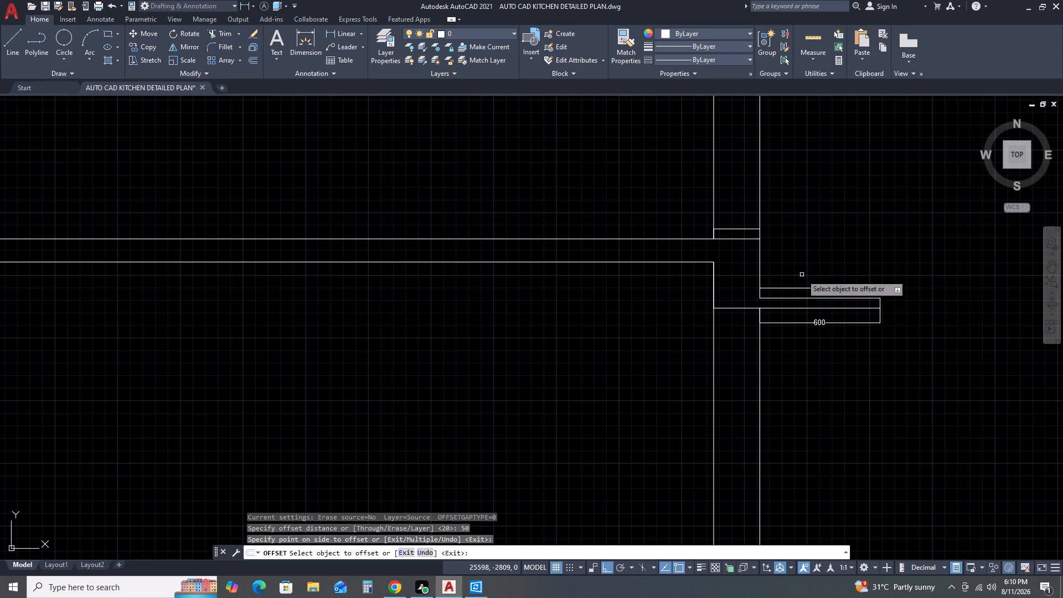
key(Escape)
Extend the projecting slab's end line to the new top line, and trim away the old top line and the wall line between them.
text(EX)
key(space)
click(880, 303)
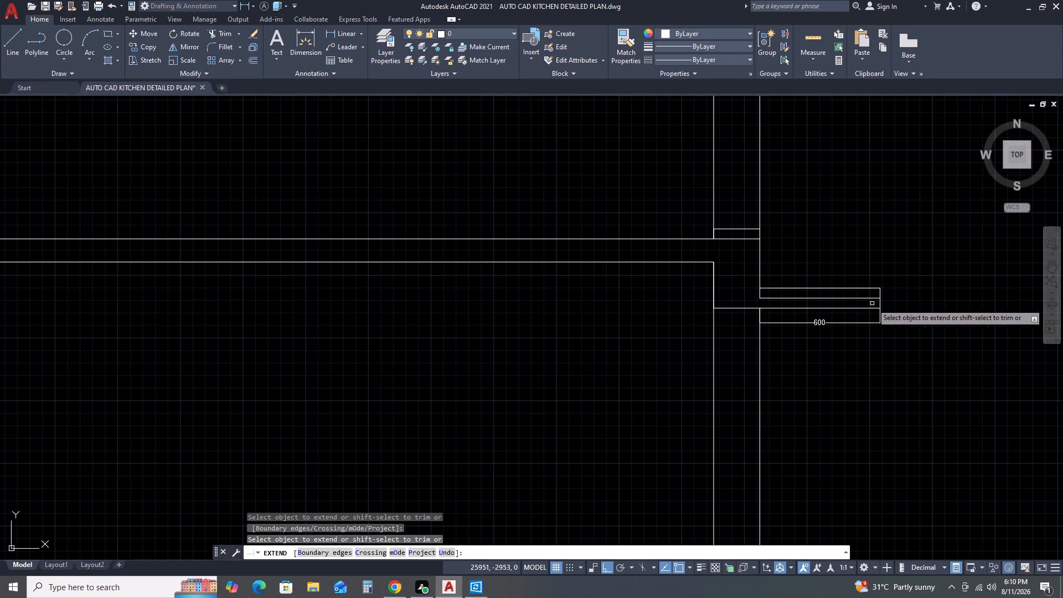
scroll(761, 300, up, 2)
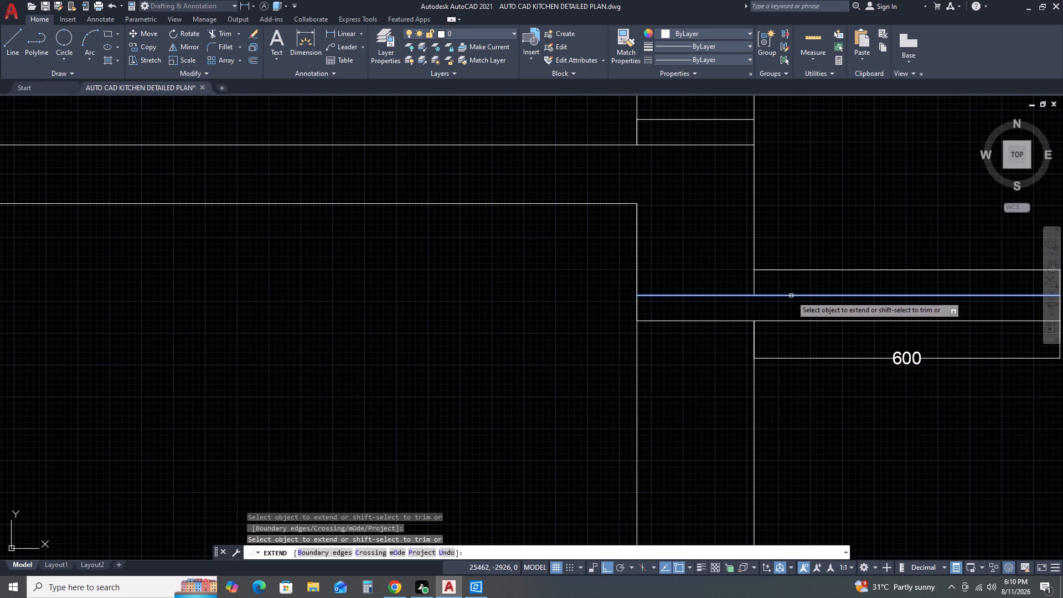
shift+click(824, 290)
shift+click(749, 303)
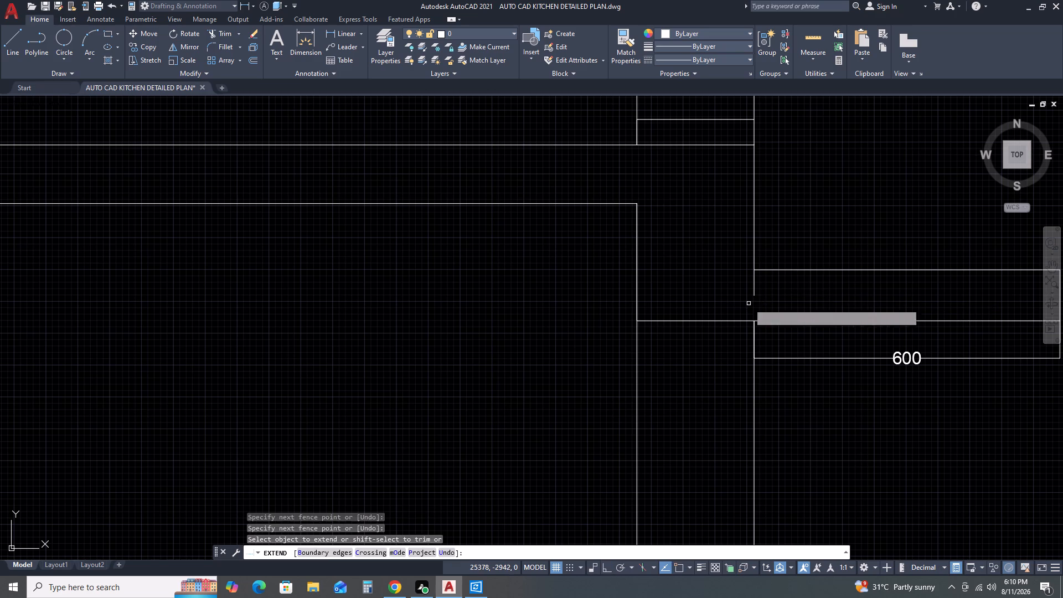
shift+click(755, 293)
scroll(687, 296, down, 2)
key(Escape)
scroll(801, 251, down, 2)
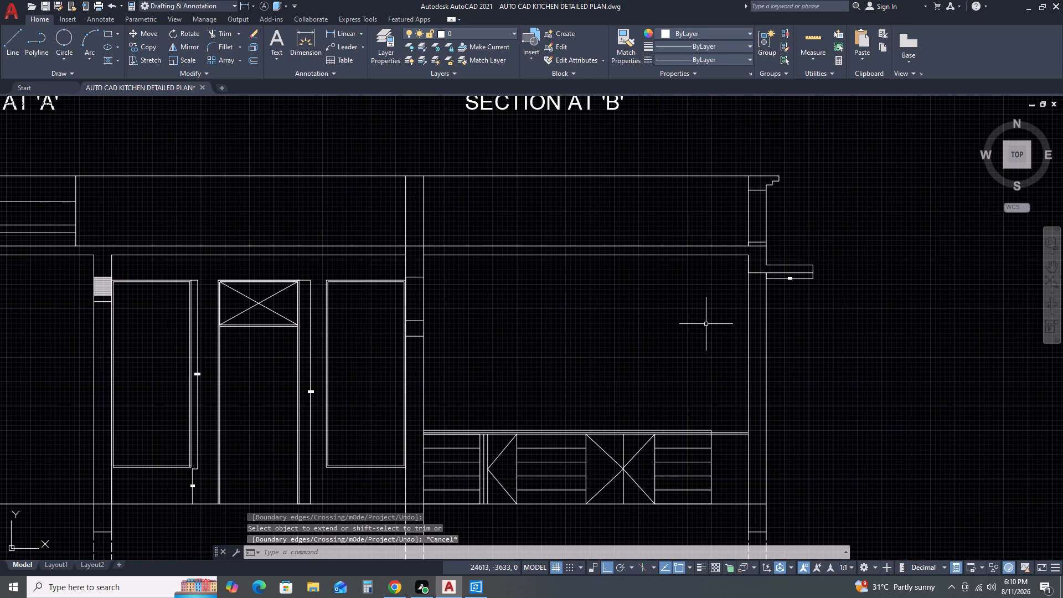
scroll(736, 325, down, 1)
middle_drag(821, 426, 759, 311)
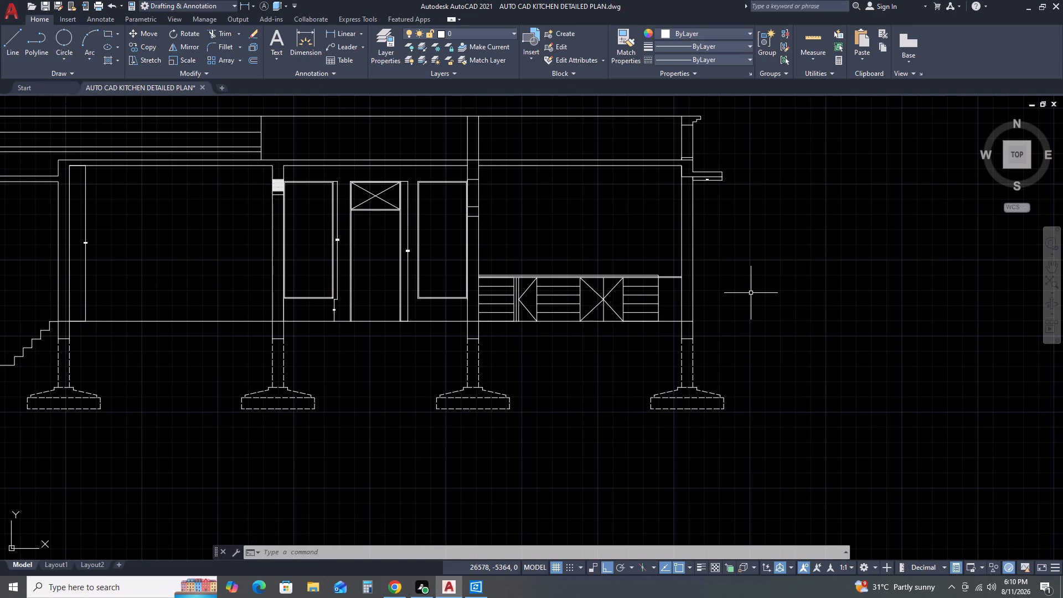
Draw a slab outline projecting 600 from the outer kitchen wall's face at countertop level, 100 high, with its top line returning to the wall.
text(L)
key(space)
scroll(689, 284, up, 2)
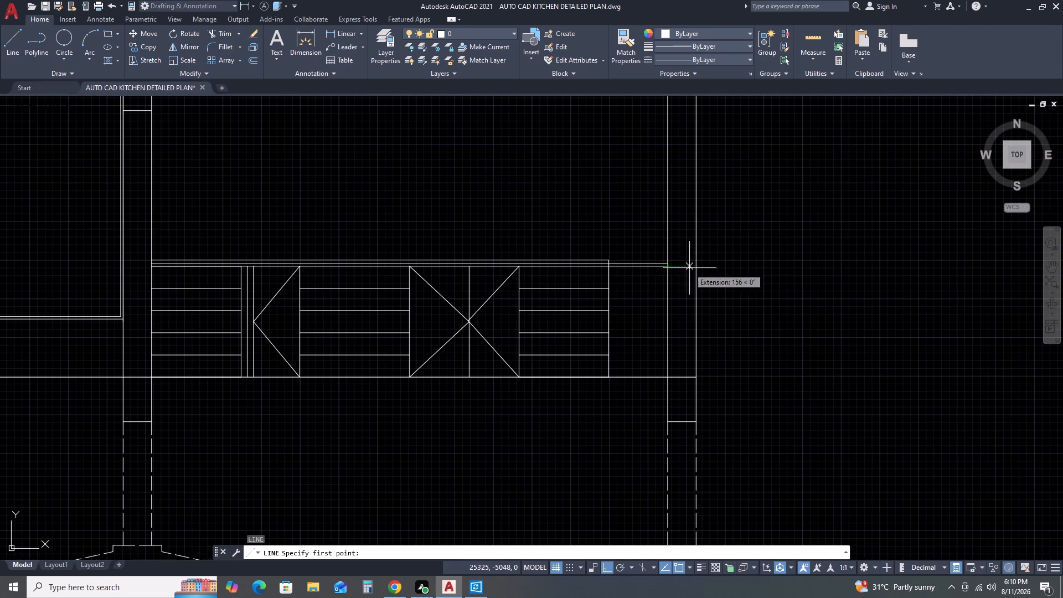
click(700, 267)
click(745, 265)
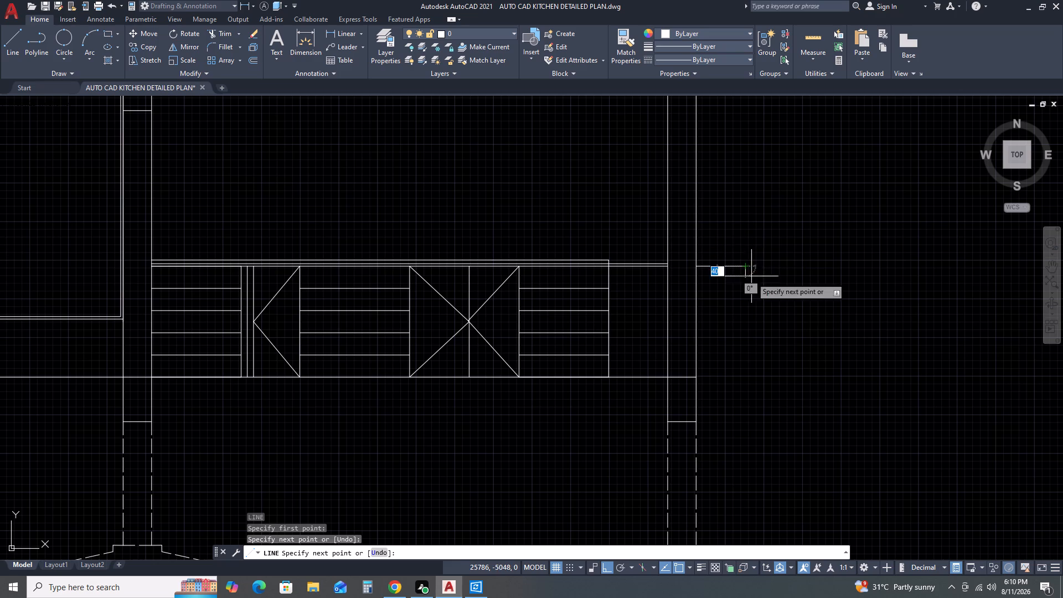
key(ctrl+z)
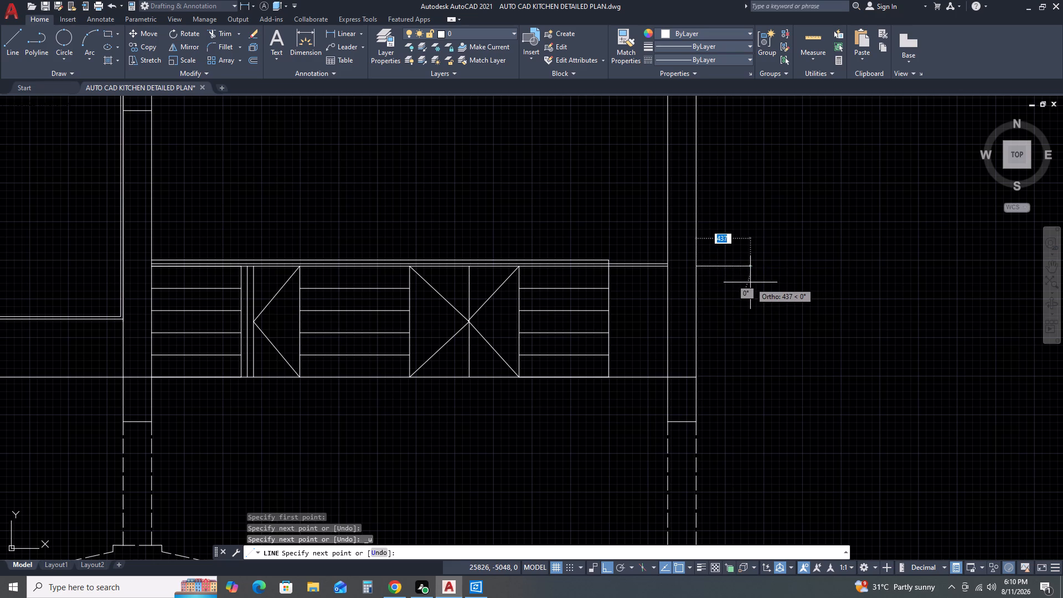
text(600)
key(space)
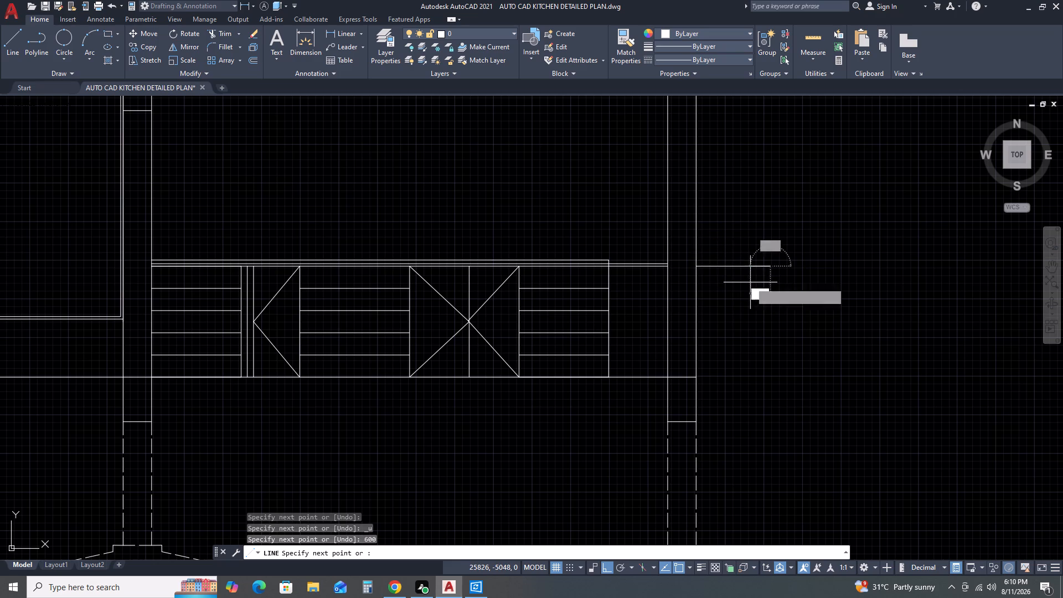
key(1)
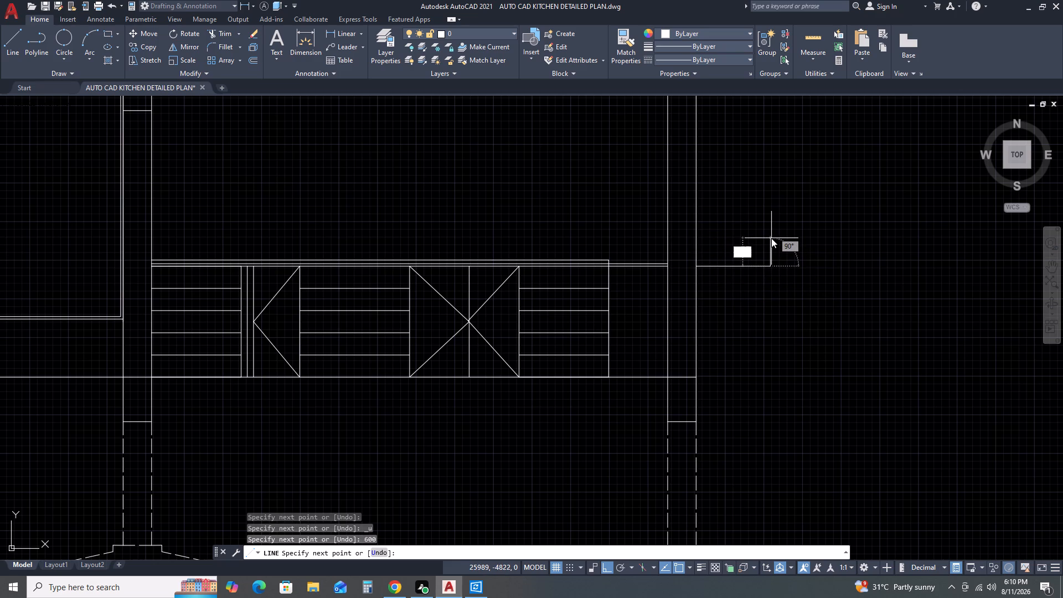
text(00)
key(space)
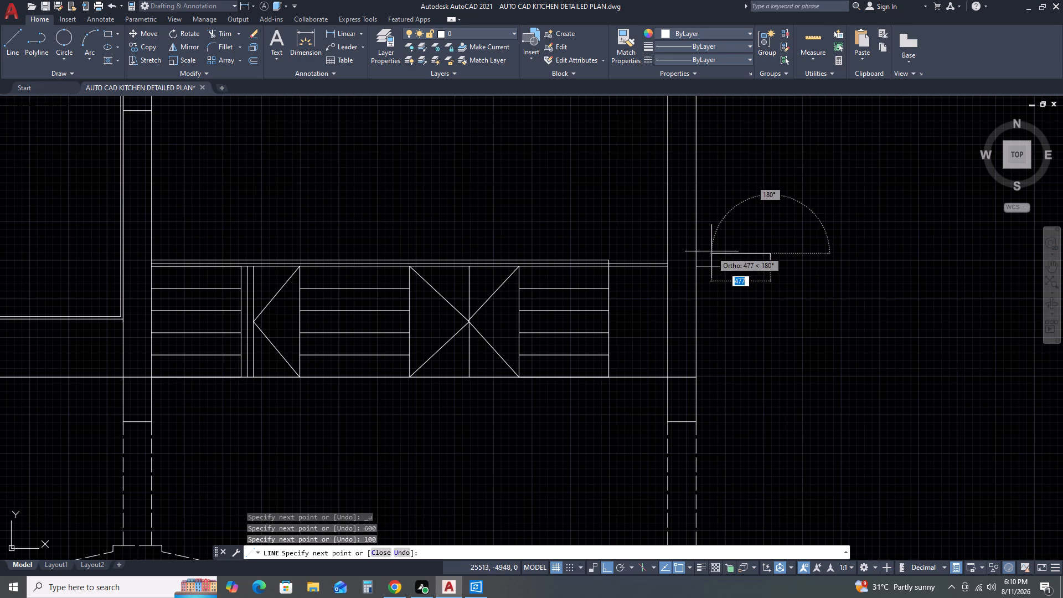
click(696, 255)
key(Escape)
Draw a horizontal line about 5696 long below the lower floor line, from the far outer wall's inner face to the dashed wall beside the stairs.
scroll(782, 264, down, 2)
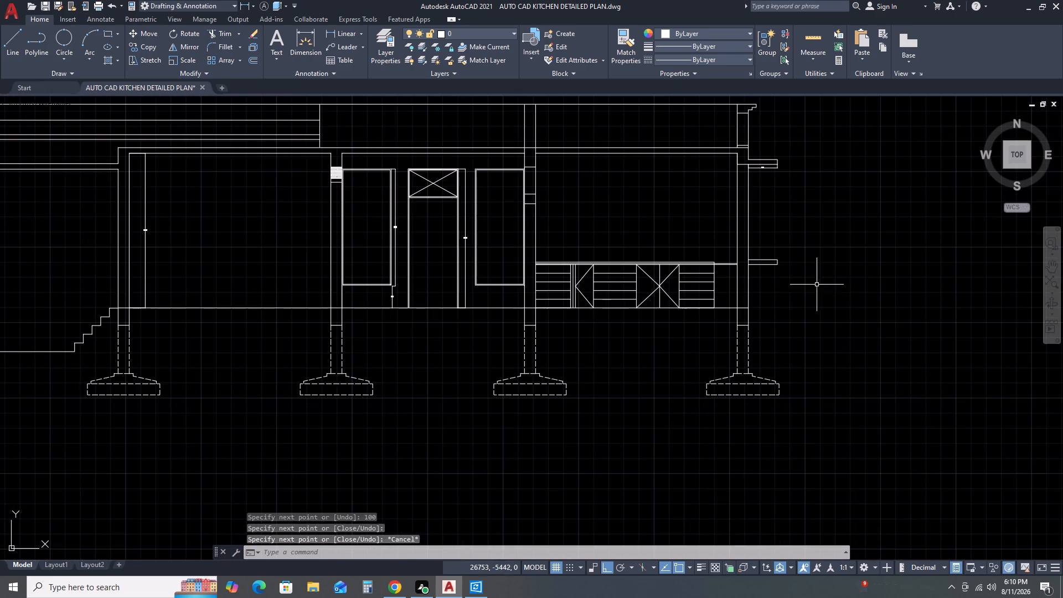
scroll(849, 291, down, 2)
middle_drag(873, 356, 814, 291)
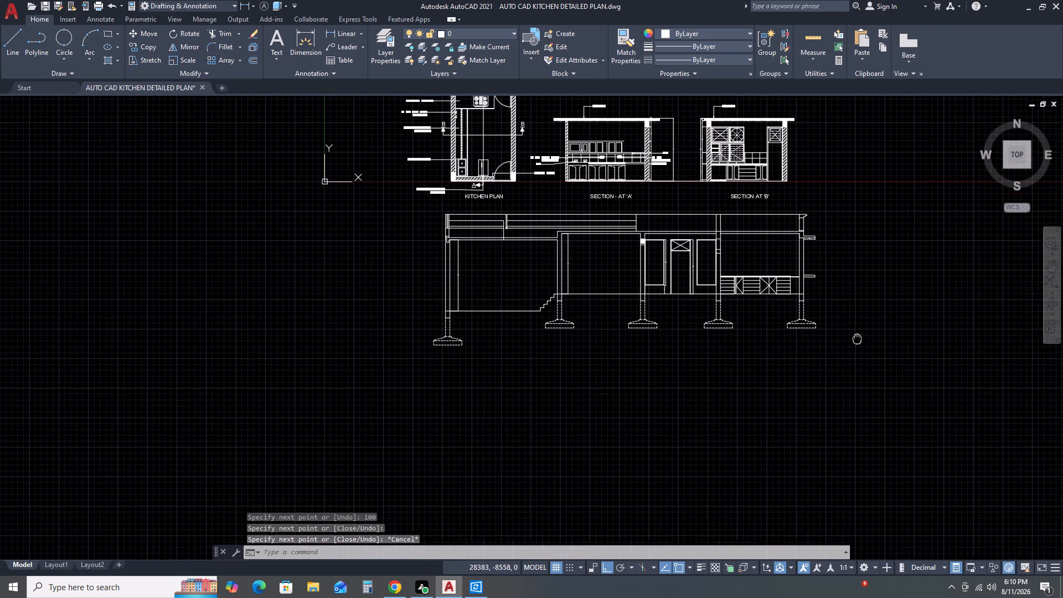
middle_drag(814, 291, 801, 274)
middle_drag(797, 270, 792, 264)
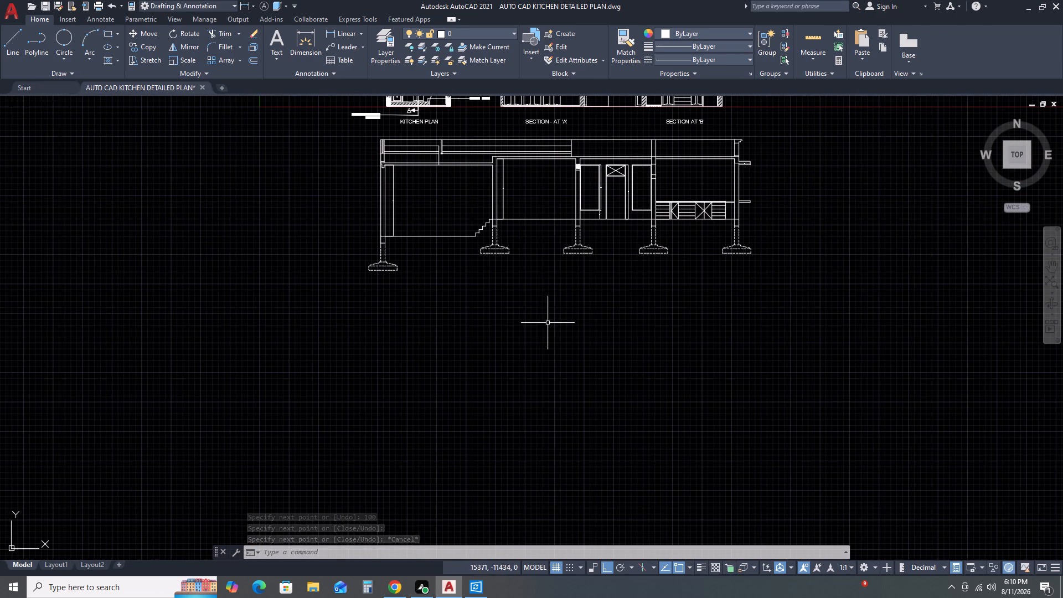
scroll(739, 229, up, 2)
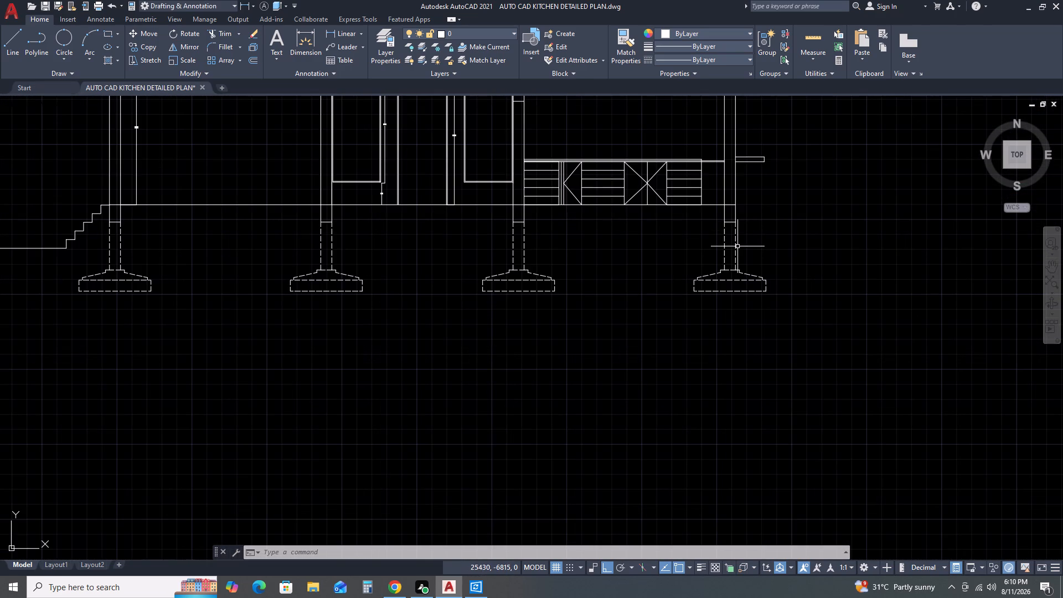
scroll(737, 246, down, 2)
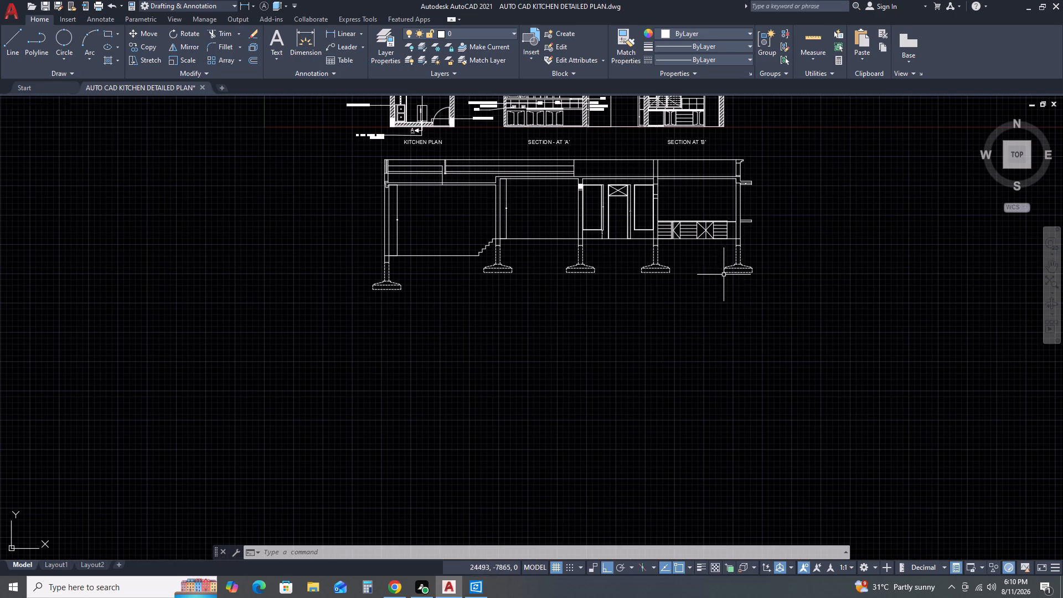
scroll(466, 259, up, 2)
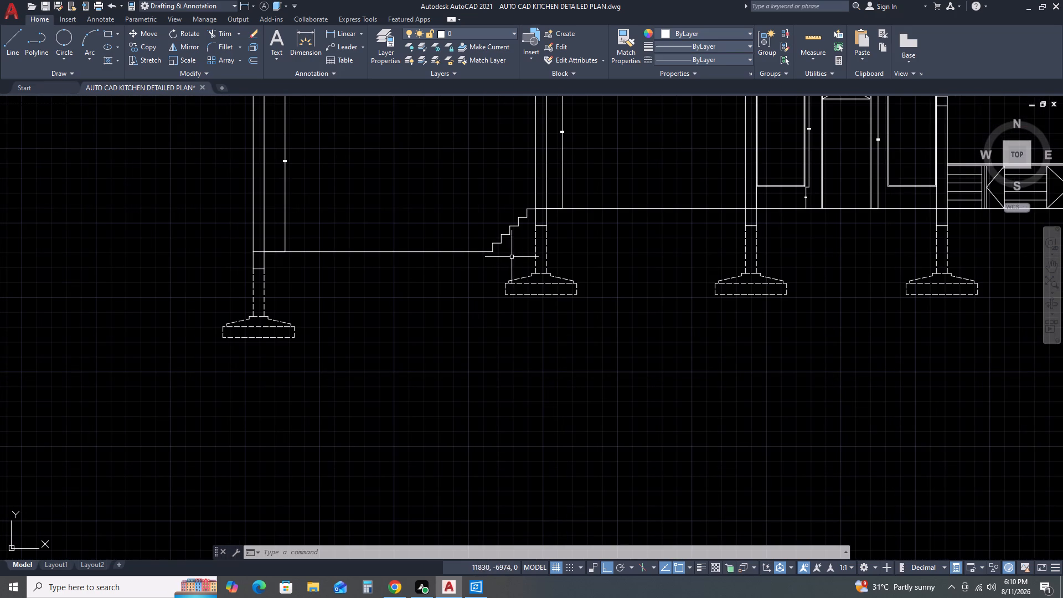
text(L)
key(space)
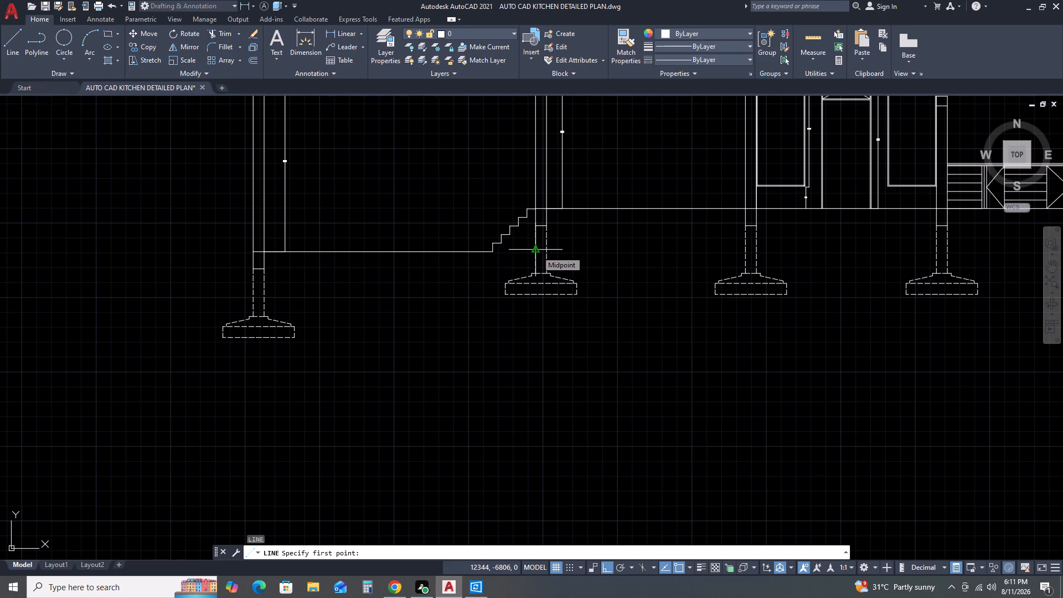
scroll(266, 264, up, 2)
click(264, 267)
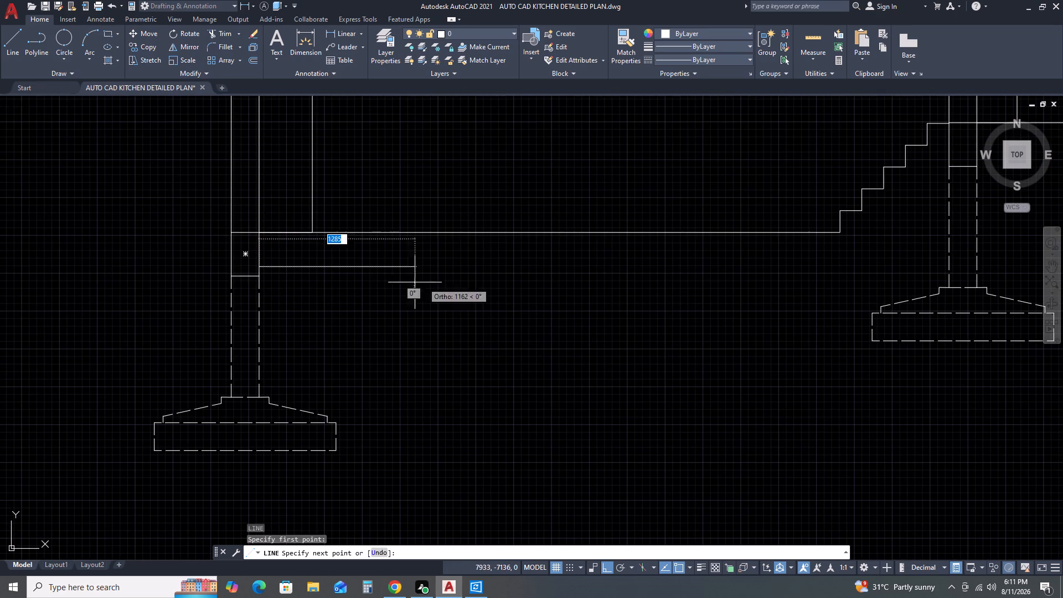
click(948, 264)
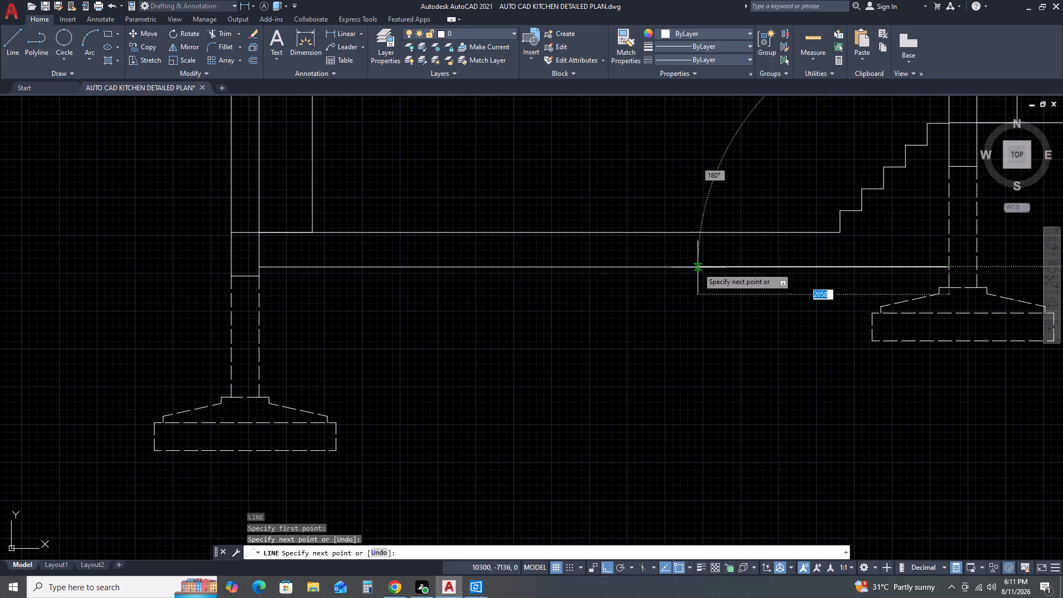
key(Escape)
Draw the stair's underside from the lowest riser's foot: about 140 down, 175 across, 188 up, and a sloping line to the top landing's wall corner.
scroll(682, 266, down, 2)
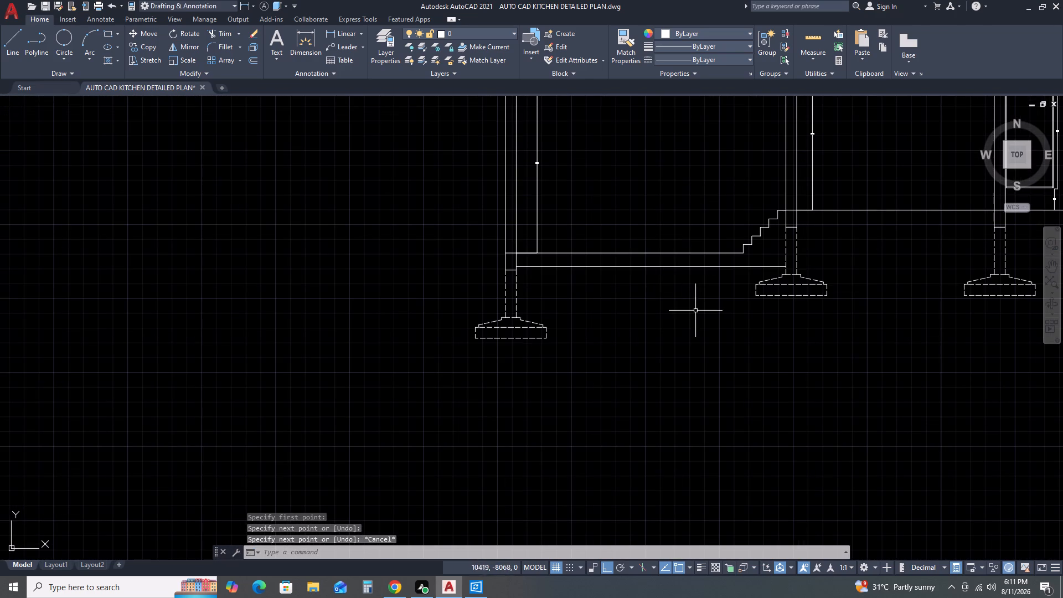
scroll(736, 264, up, 2)
text(L)
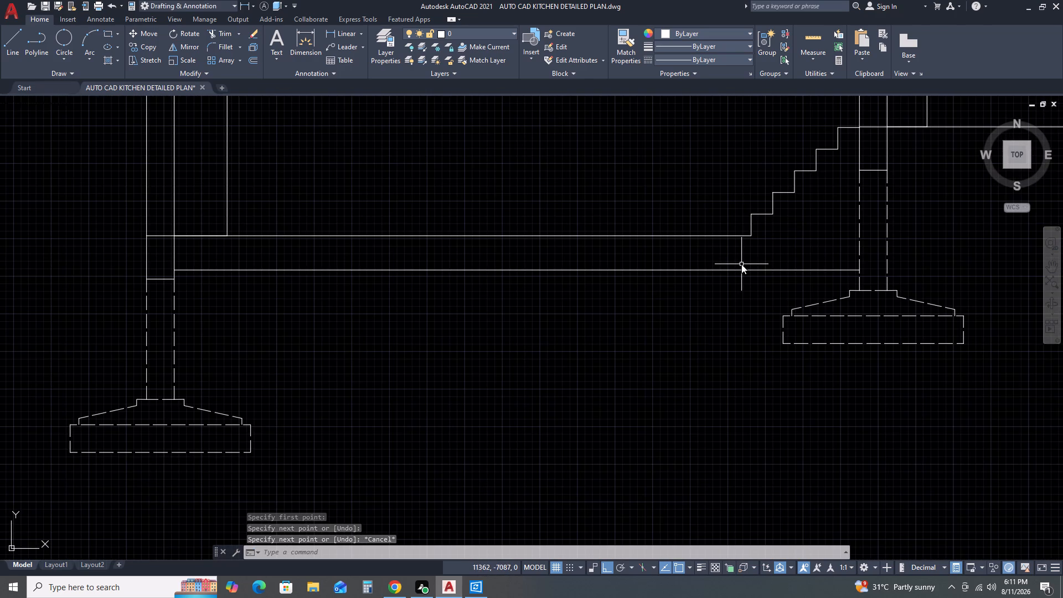
key(space)
click(754, 237)
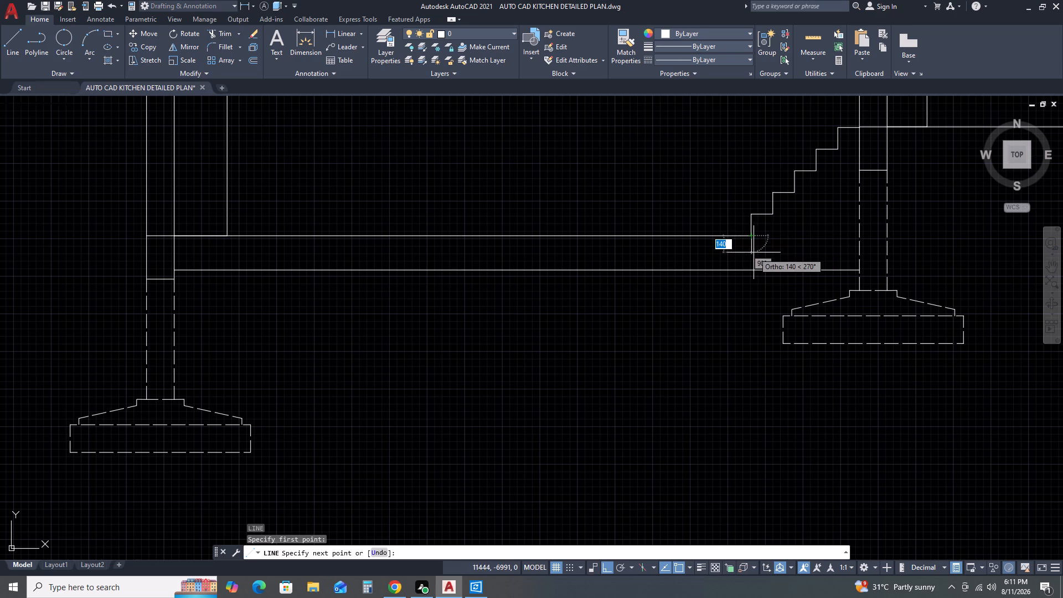
click(754, 252)
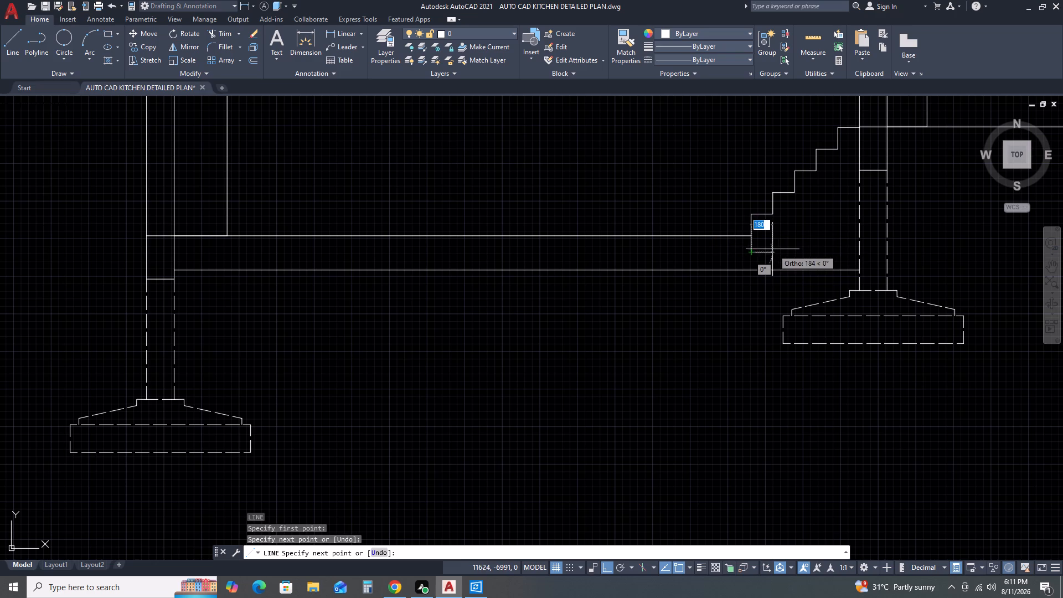
click(772, 250)
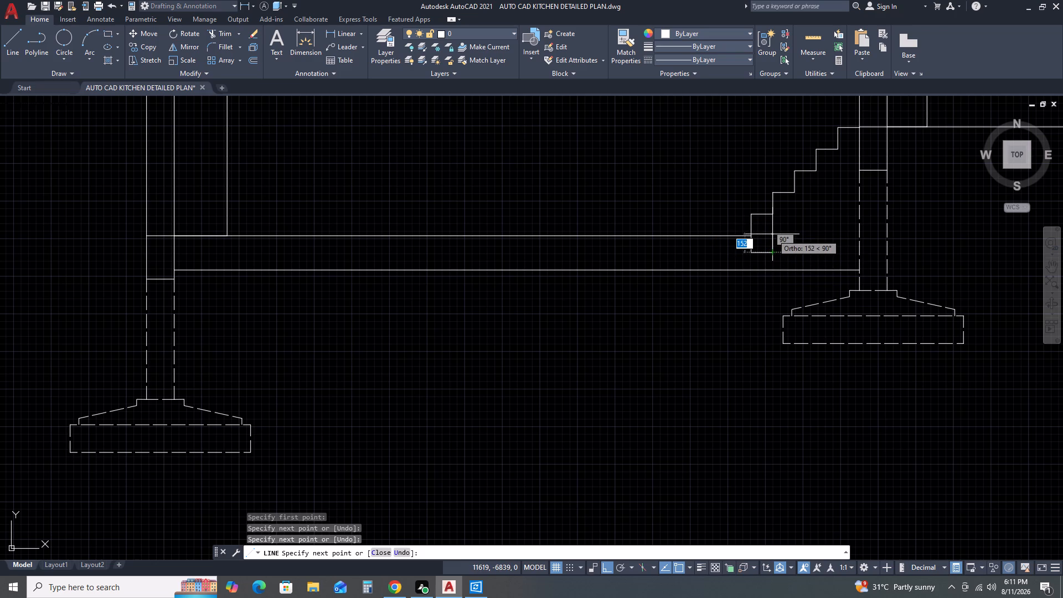
click(773, 230)
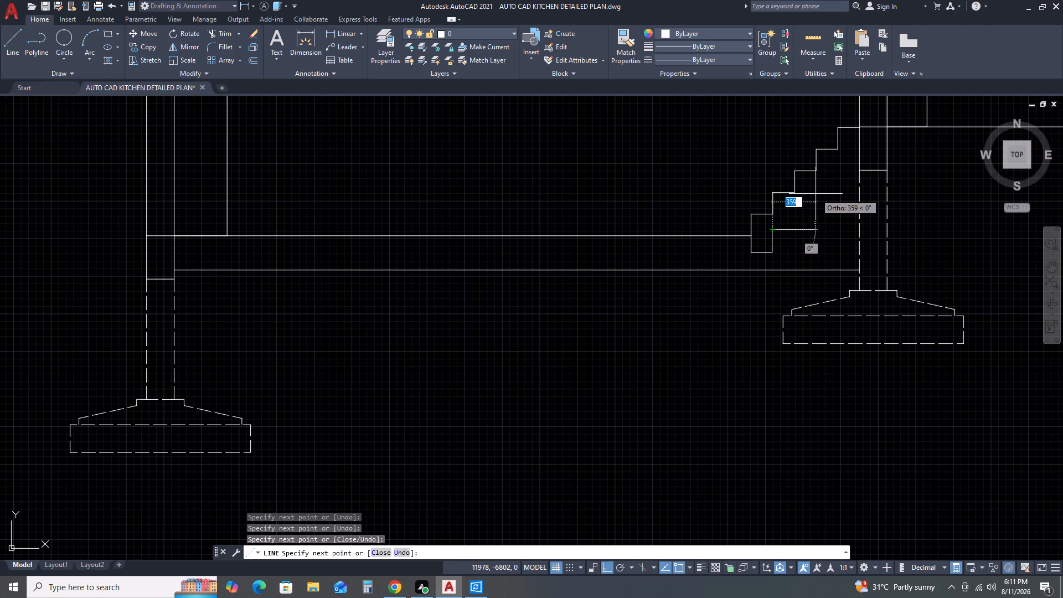
key(F8)
click(858, 130)
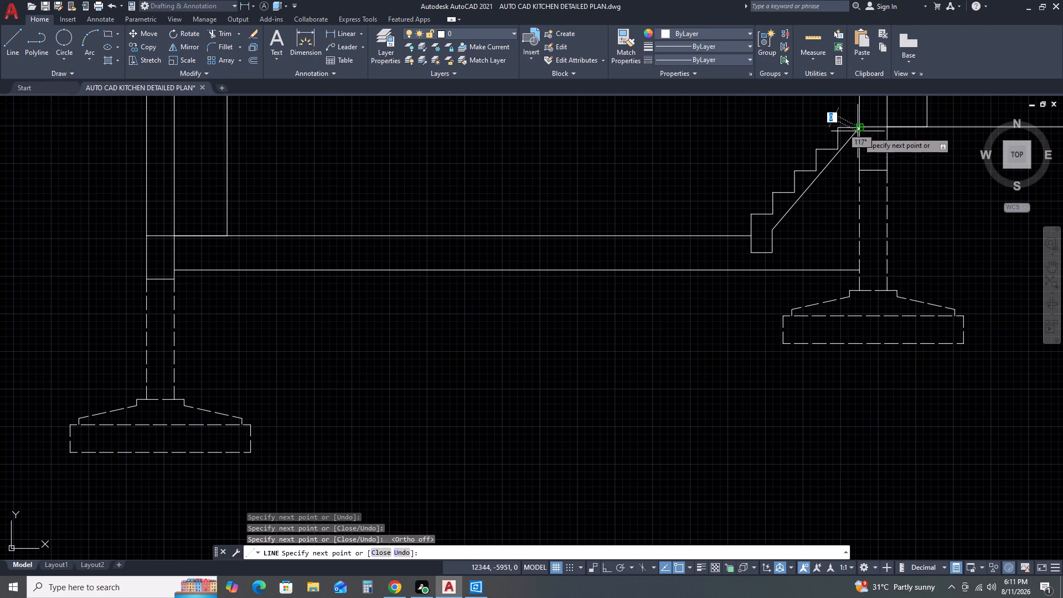
key(Escape)
Stretch the lower end of the sloping stair underside line about 59 toward the steps.
scroll(765, 236, up, 2)
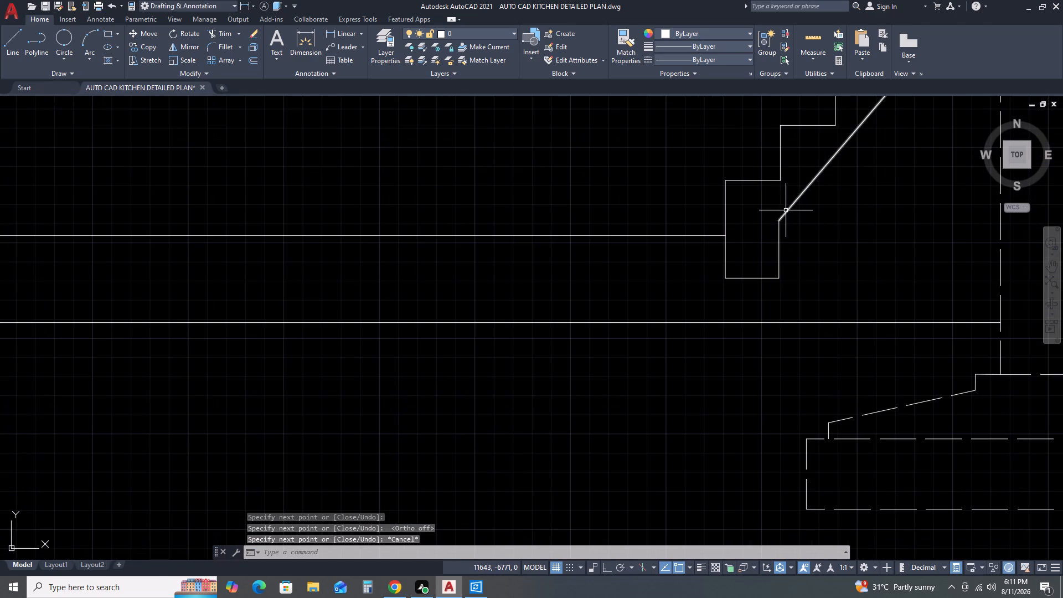
click(786, 210)
click(781, 219)
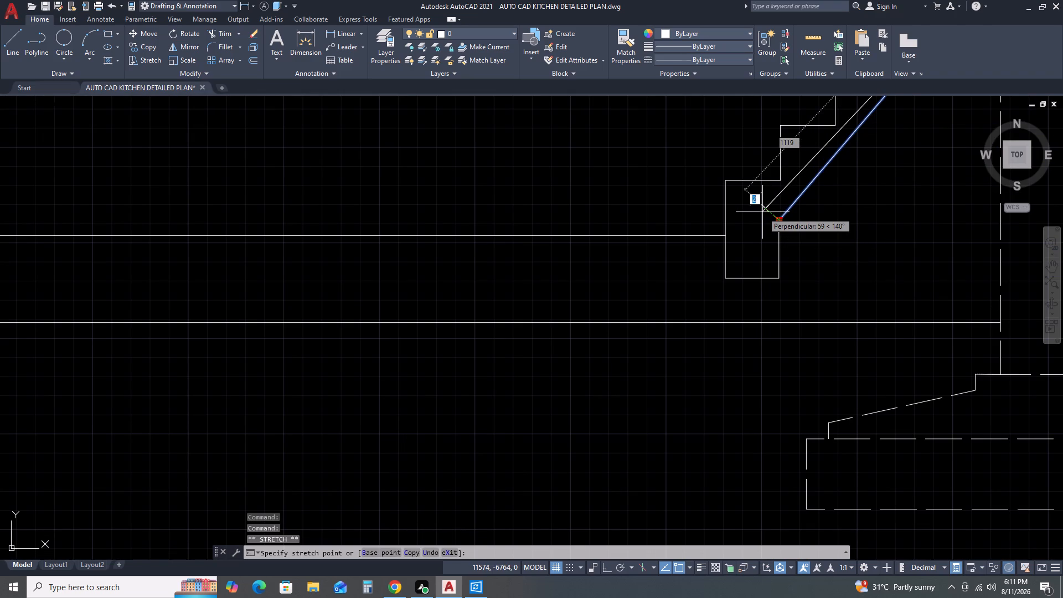
click(763, 212)
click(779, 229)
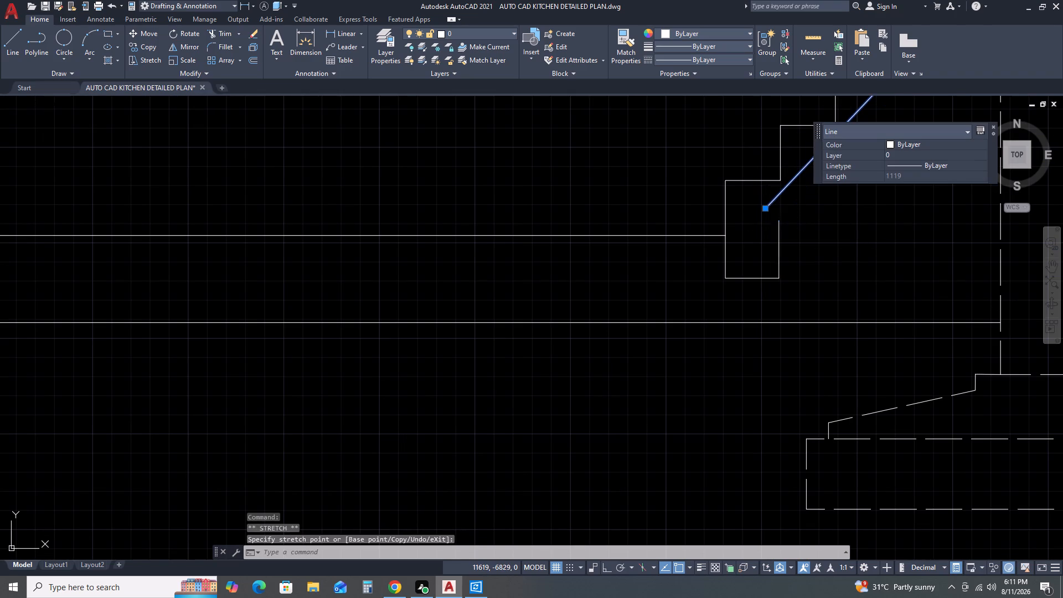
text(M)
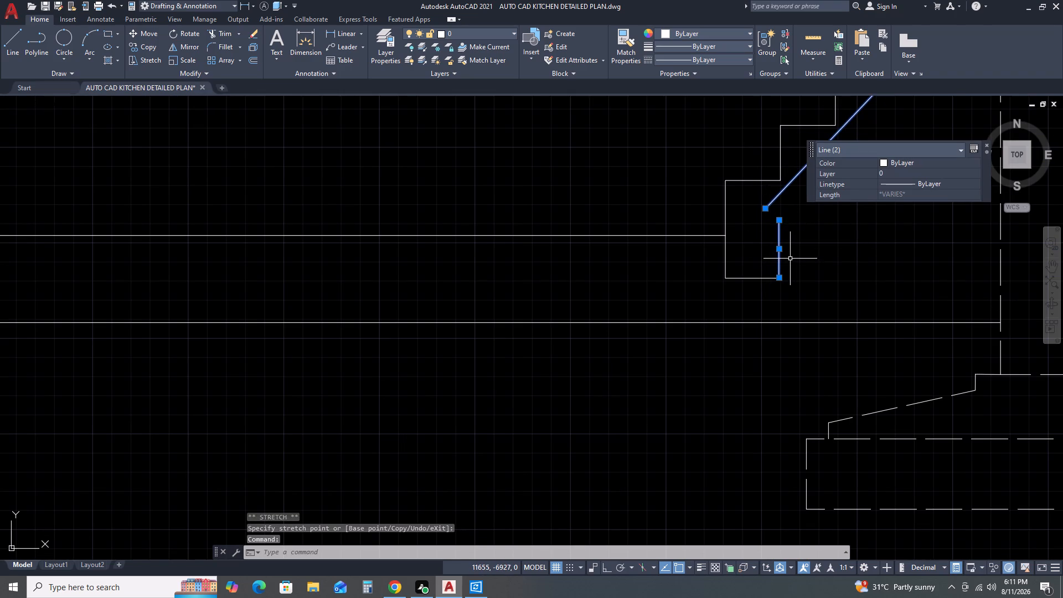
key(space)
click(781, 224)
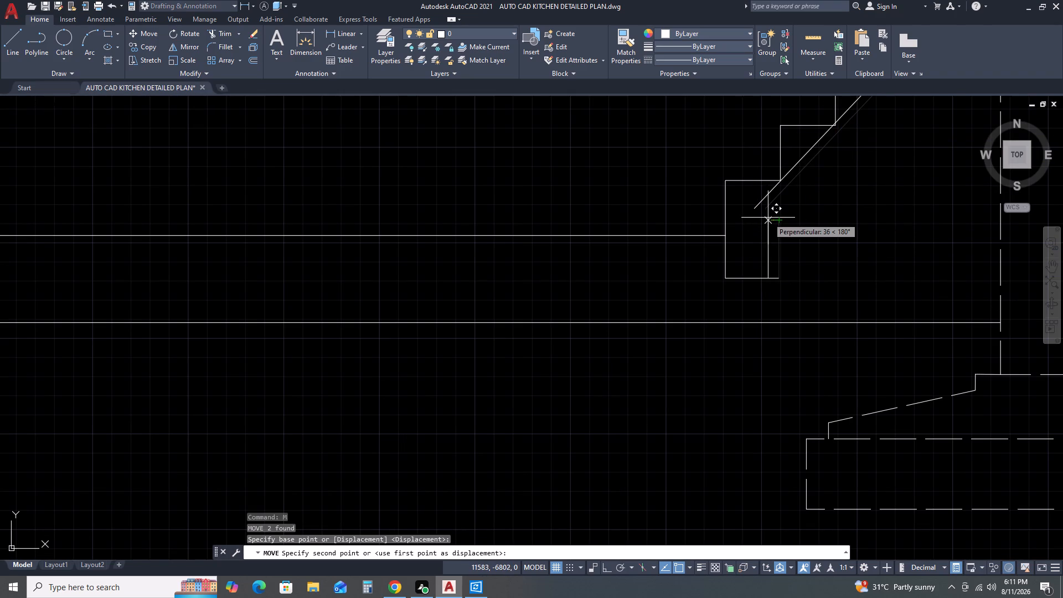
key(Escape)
Move the short vertical line at the stair base from its top end to the lower end of the sloping line.
click(772, 220)
double_click(784, 236)
click(759, 255)
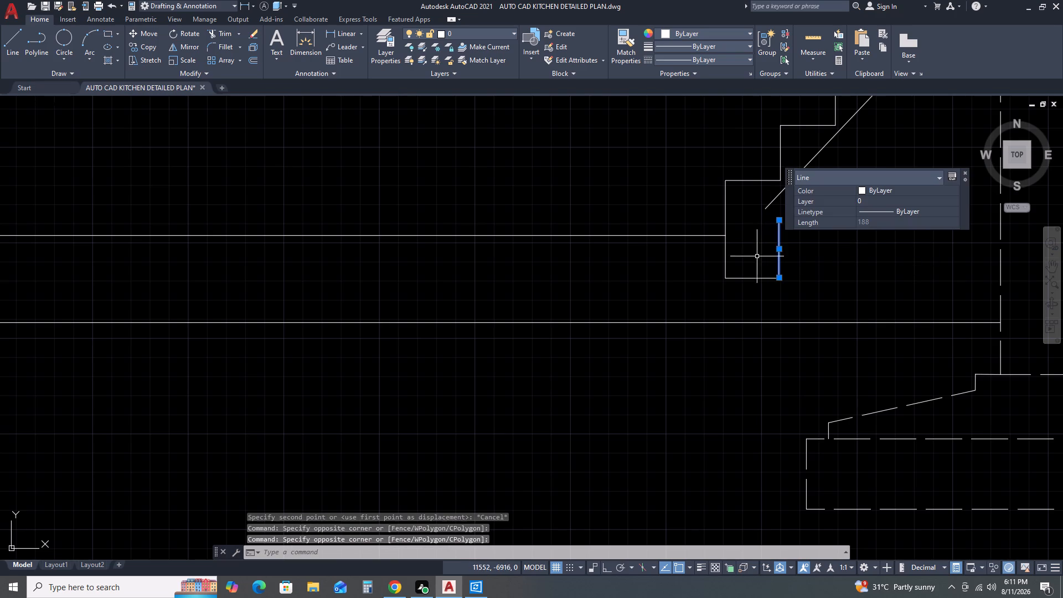
key(m)
key(space)
click(779, 226)
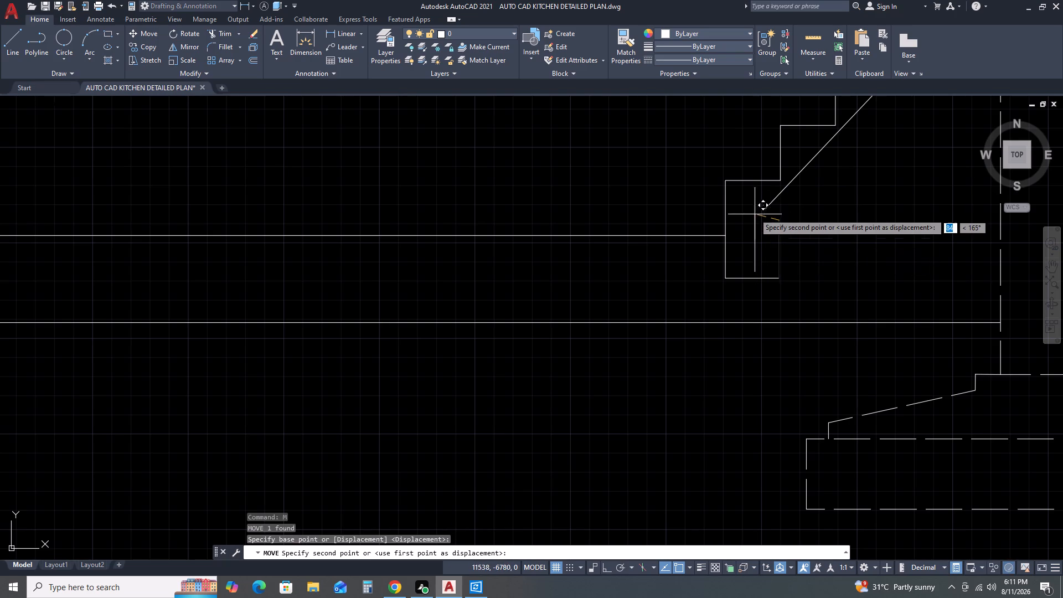
click(763, 211)
key(Escape)
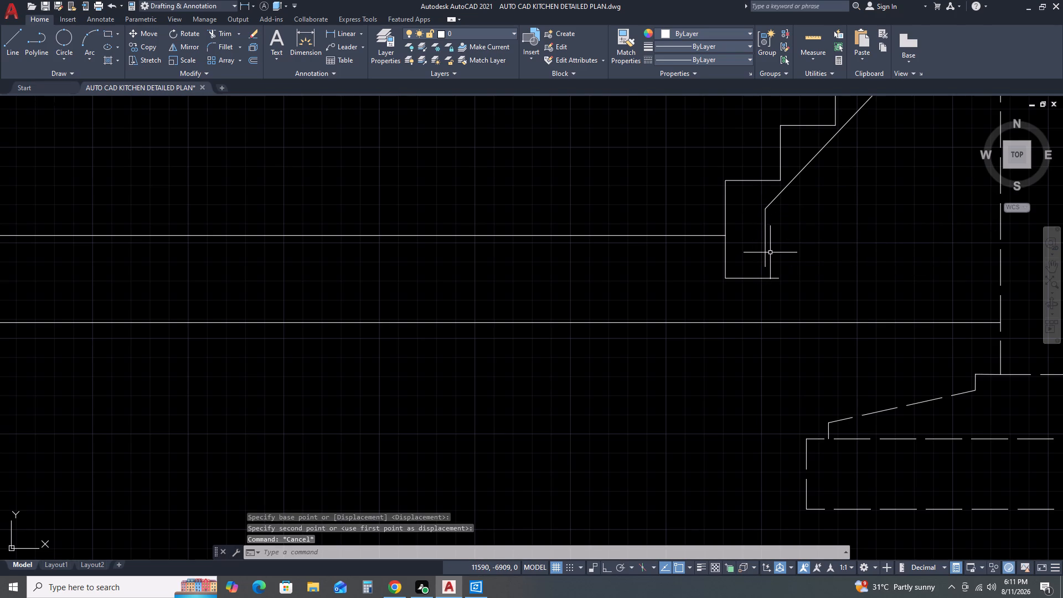
Extend the moved vertical line down to the stair base's bottom line.
text(EX)
key(space)
click(777, 244)
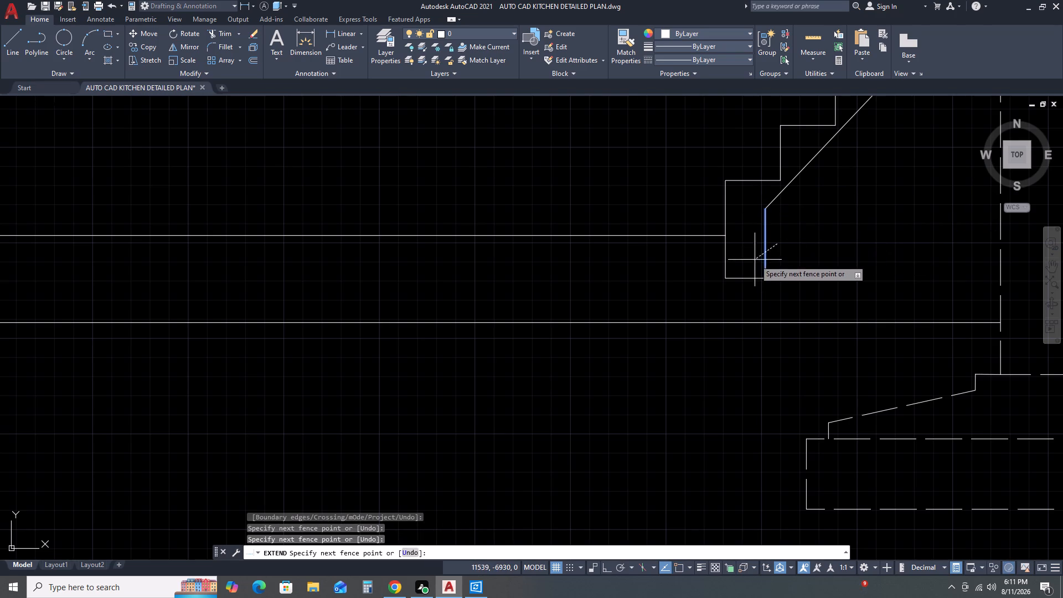
click(755, 260)
key(Escape)
Extend the stair base's bottom line horizontally to the dashed wall face.
text(EX)
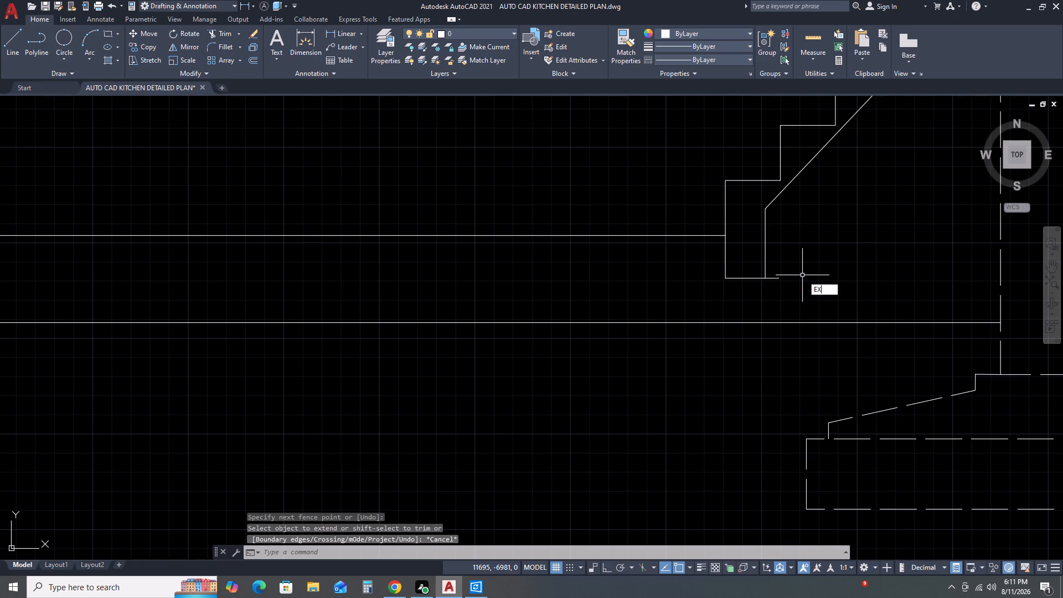
key(space)
click(777, 274)
click(773, 285)
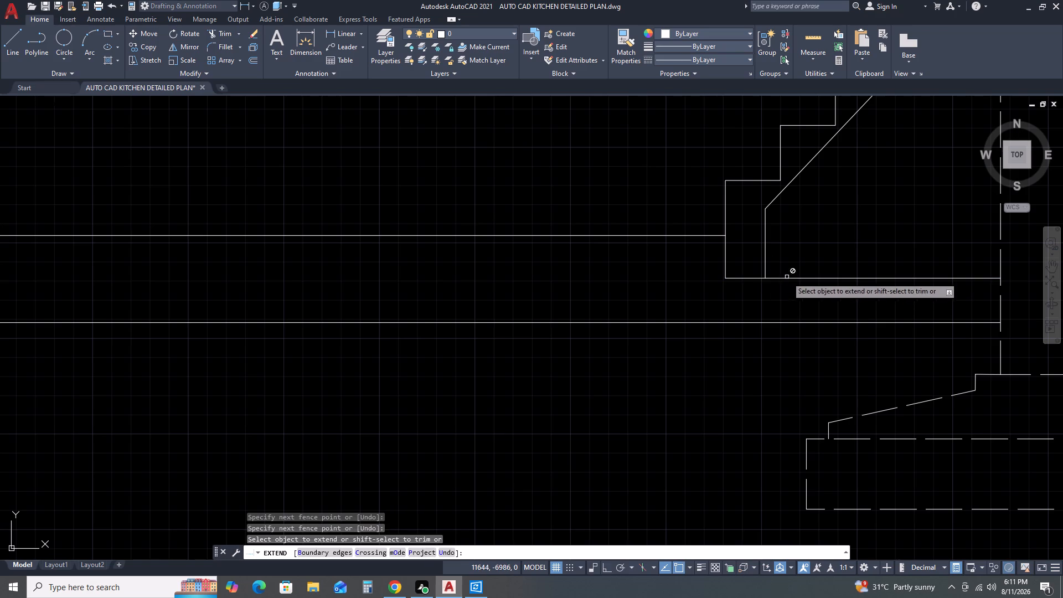
key(Escape)
Trim the stair base's bottom line back to the short vertical line under the stair.
text(TR)
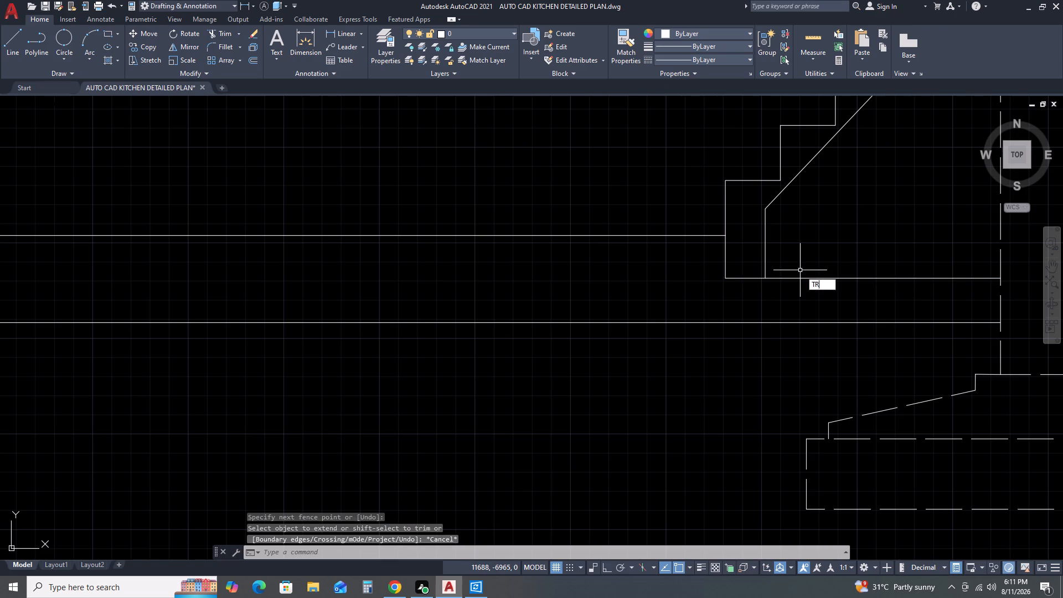
click(800, 270)
key(Escape)
key(t)
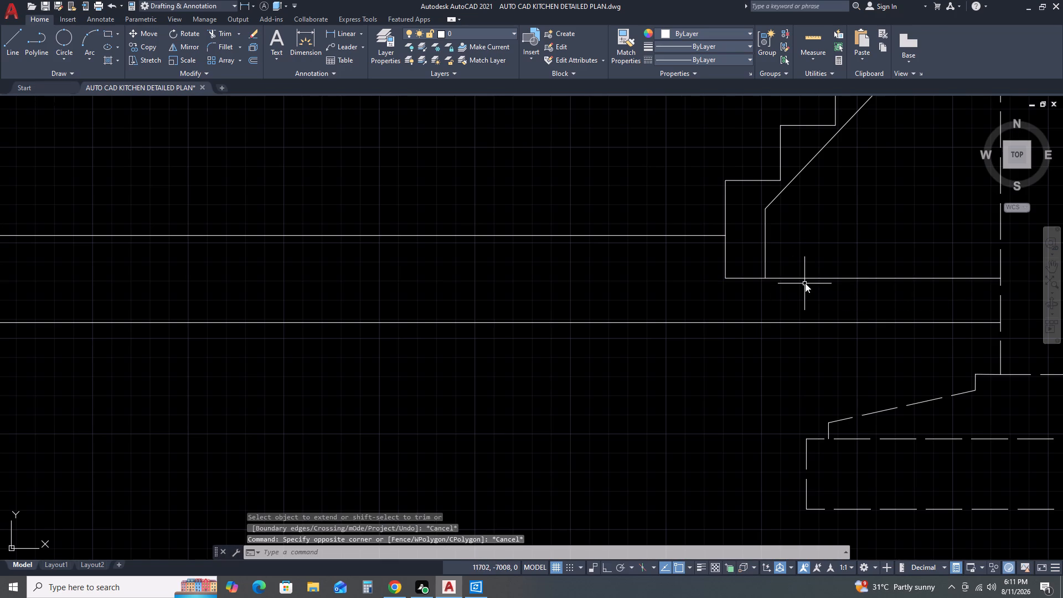
text(R)
key(space)
click(809, 277)
scroll(802, 280, down, 3)
key(Escape)
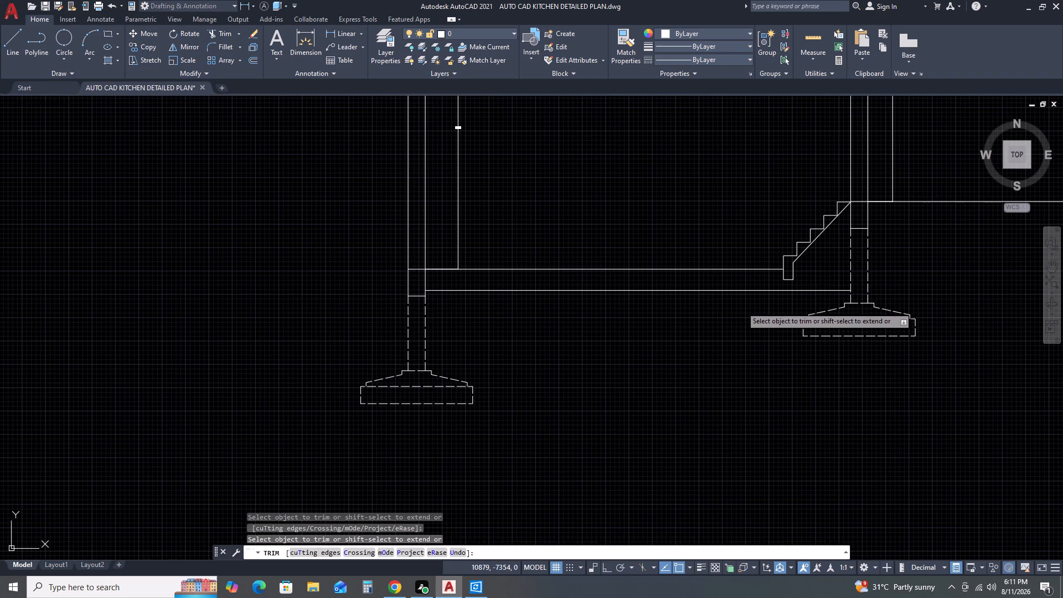
Draw a horizontal line below the upper floor, from the stair's sloping underside across the walls to the far outer wall's outside face.
middle_drag(927, 244, 718, 276)
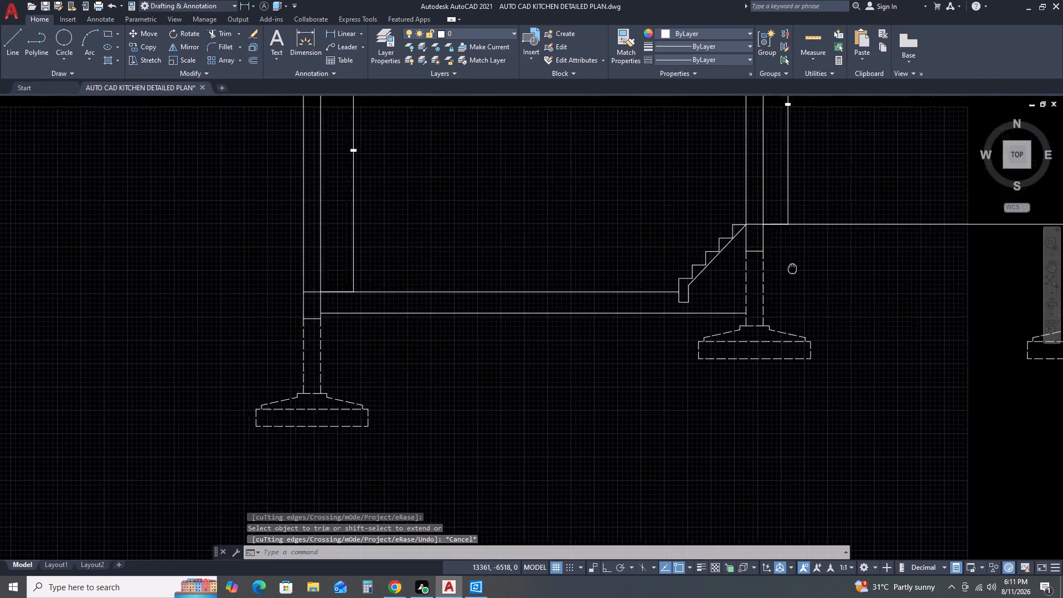
scroll(685, 279, down, 1)
scroll(676, 256, up, 3)
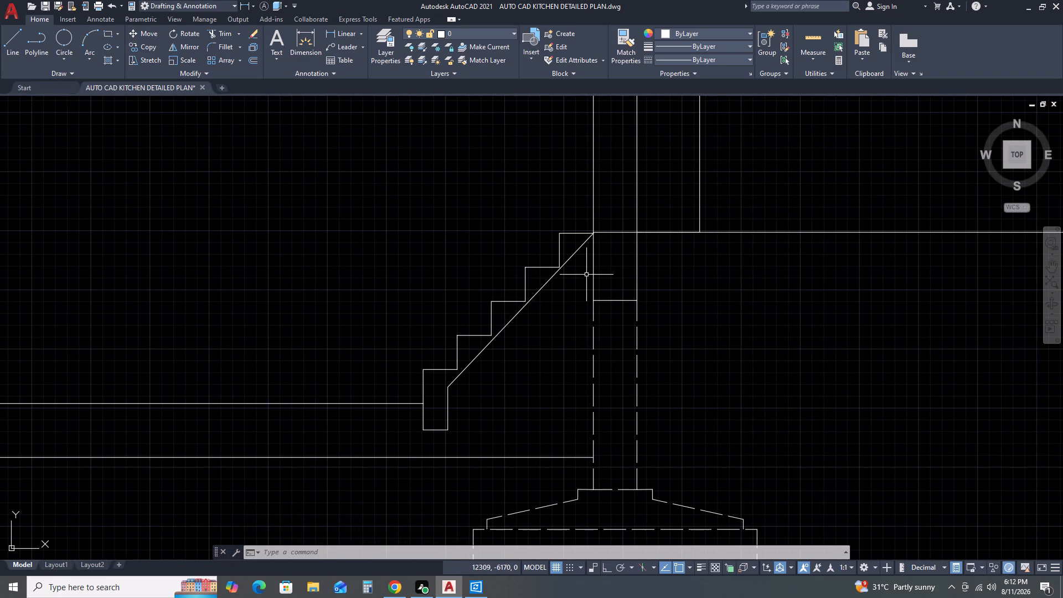
text(L)
key(space)
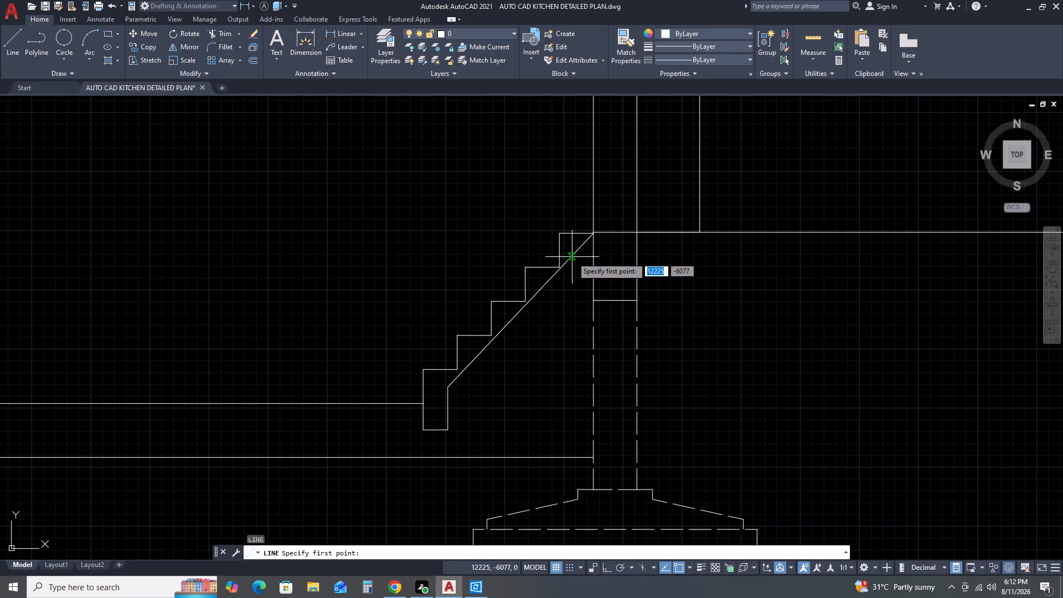
click(572, 257)
scroll(774, 253, down, 1)
middle_drag(849, 260, 677, 271)
key(F8)
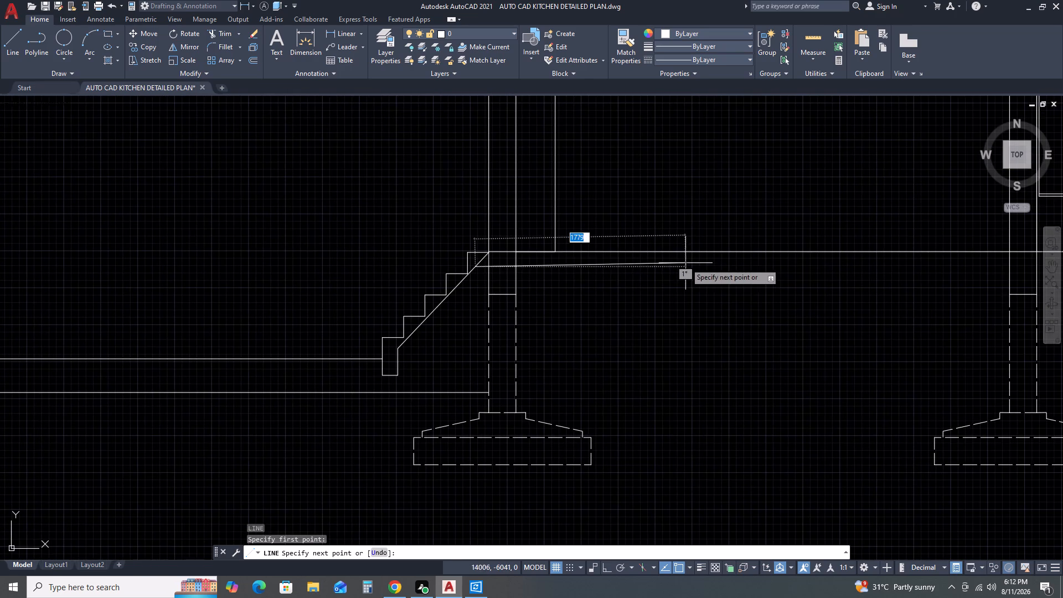
scroll(693, 265, down, 1)
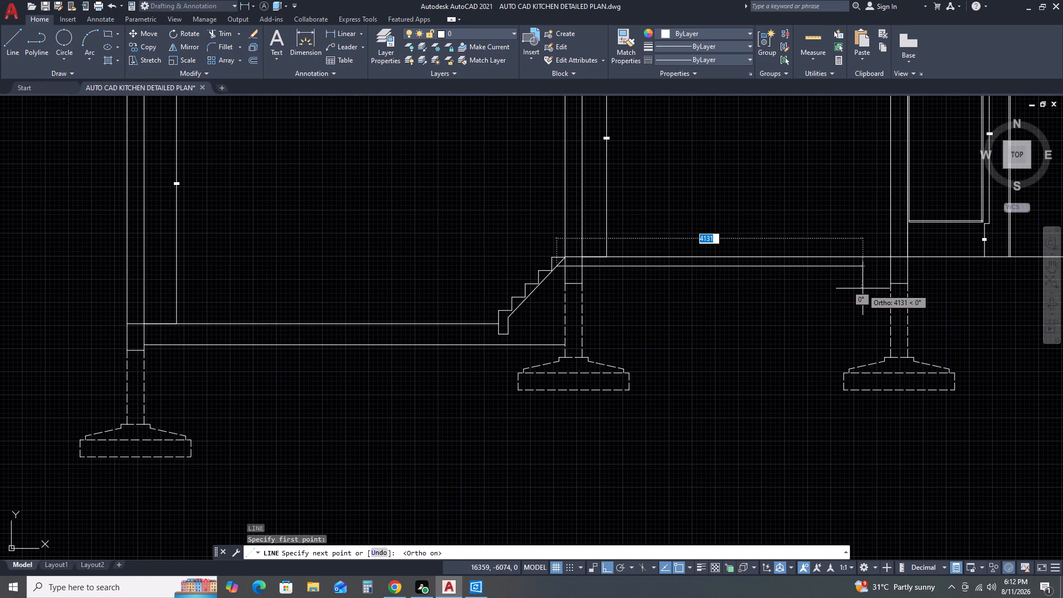
scroll(890, 278, up, 1)
click(887, 257)
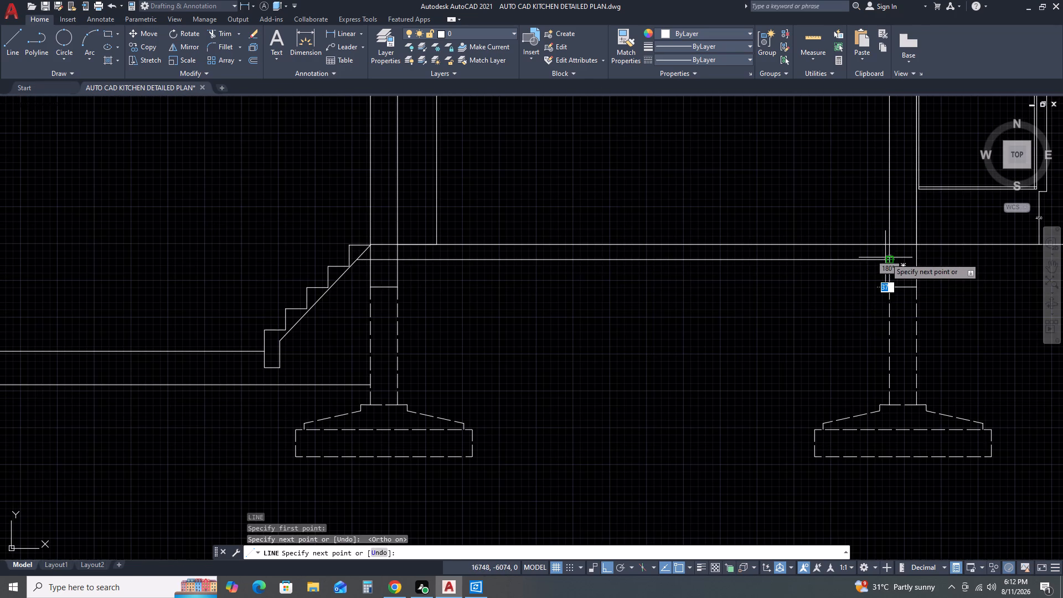
middle_drag(885, 258, 649, 285)
middle_drag(646, 285, 625, 285)
scroll(715, 286, down, 1)
middle_drag(861, 282, 689, 313)
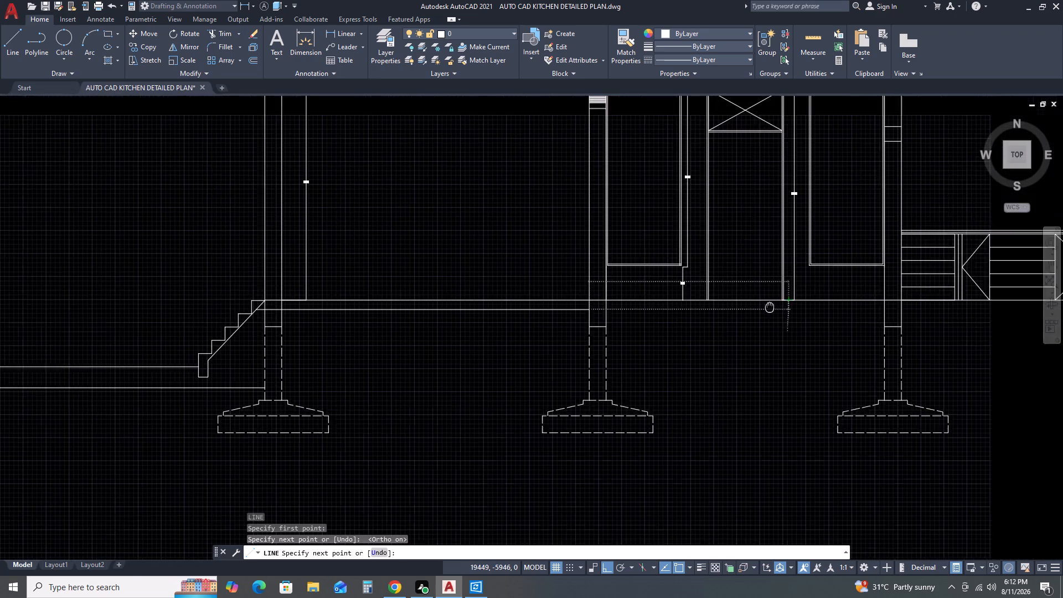
middle_drag(689, 313, 649, 313)
middle_drag(785, 329, 580, 331)
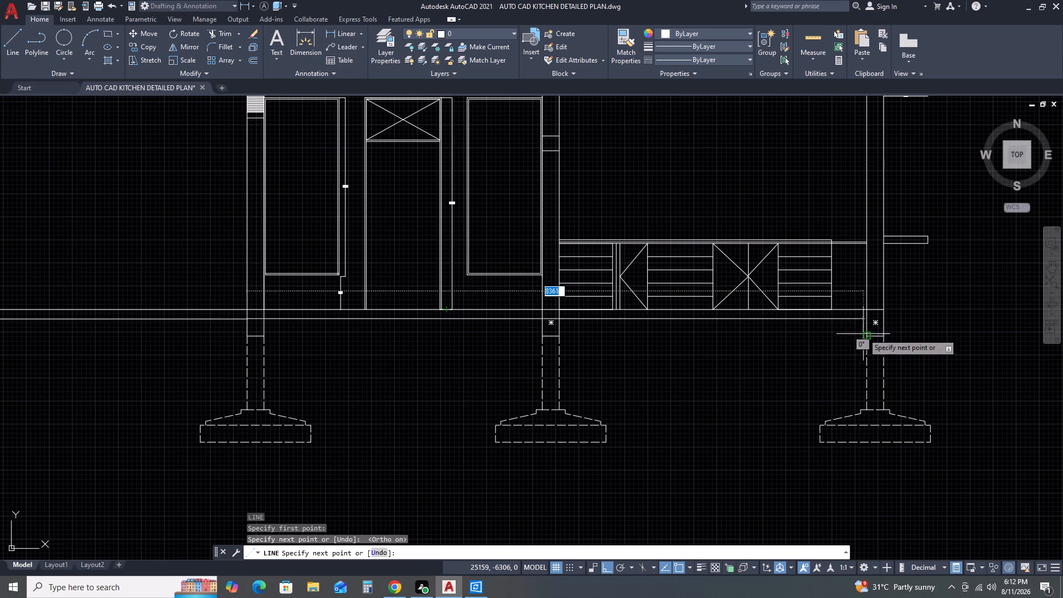
click(868, 322)
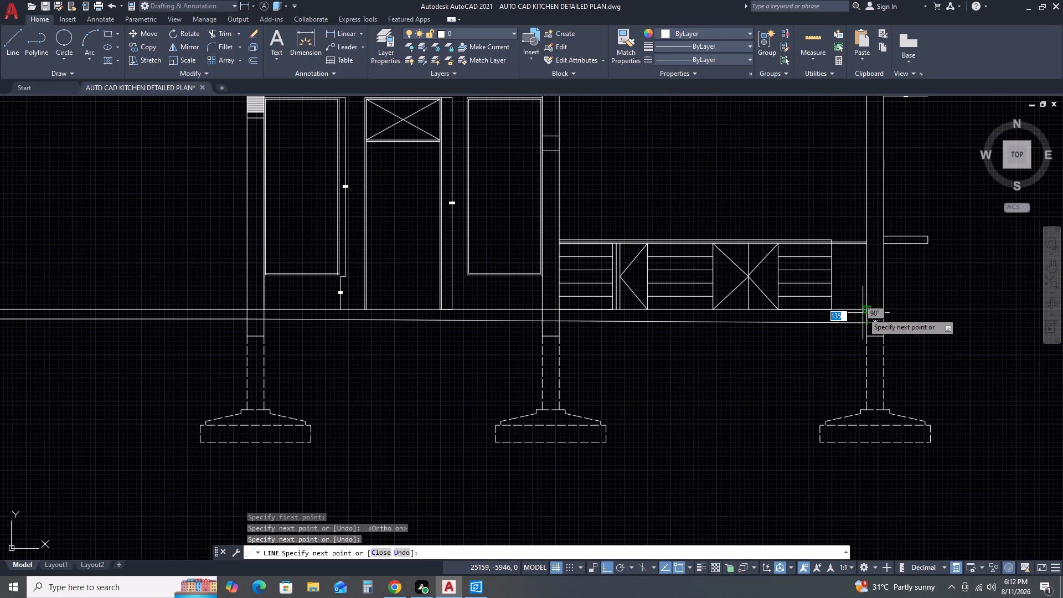
key(ctrl+z)
scroll(862, 316, up, 2)
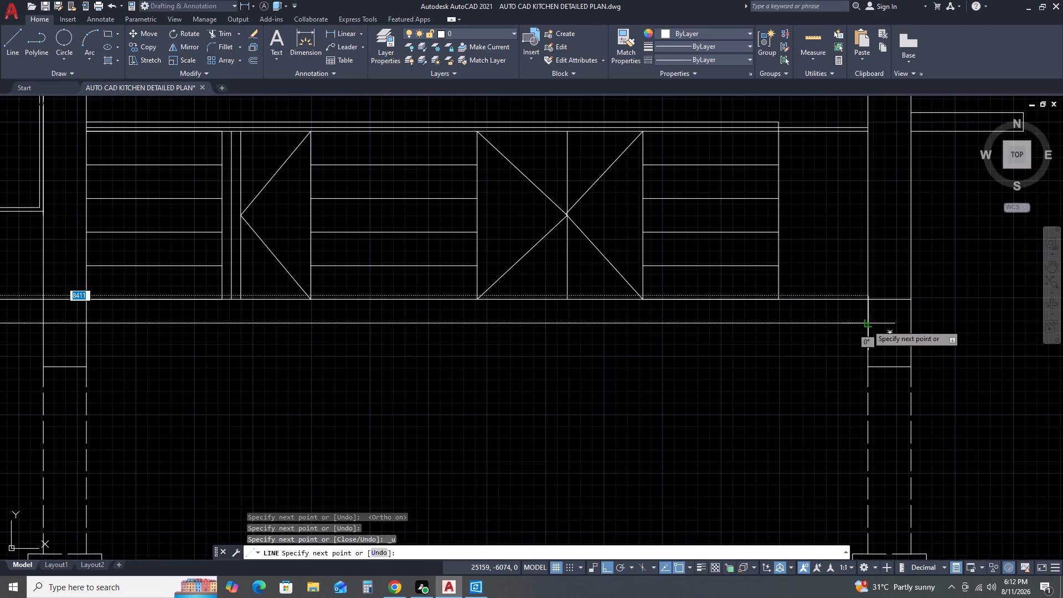
click(869, 324)
scroll(865, 326, down, 2)
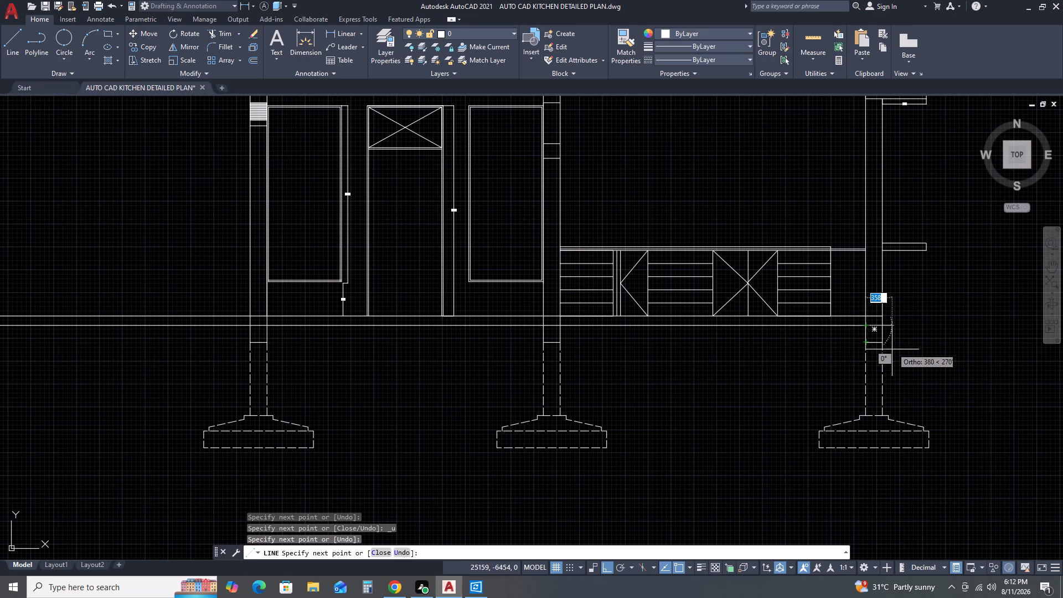
click(883, 324)
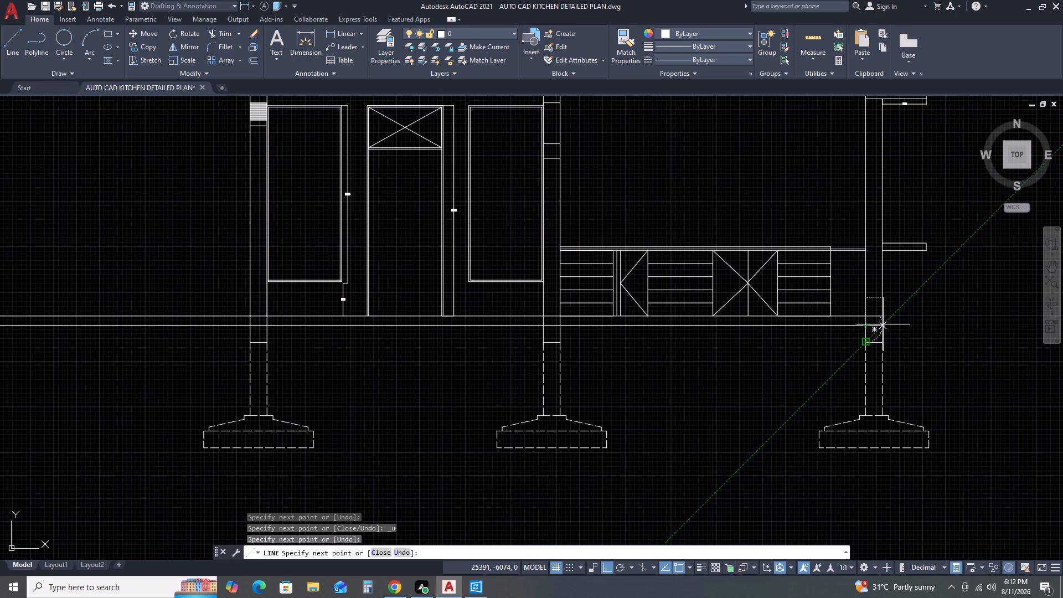
Continue the line about 1024 down the outer wall's outside face and about 2850 horizontally outward as the exterior ground line.
scroll(883, 374, up, 2)
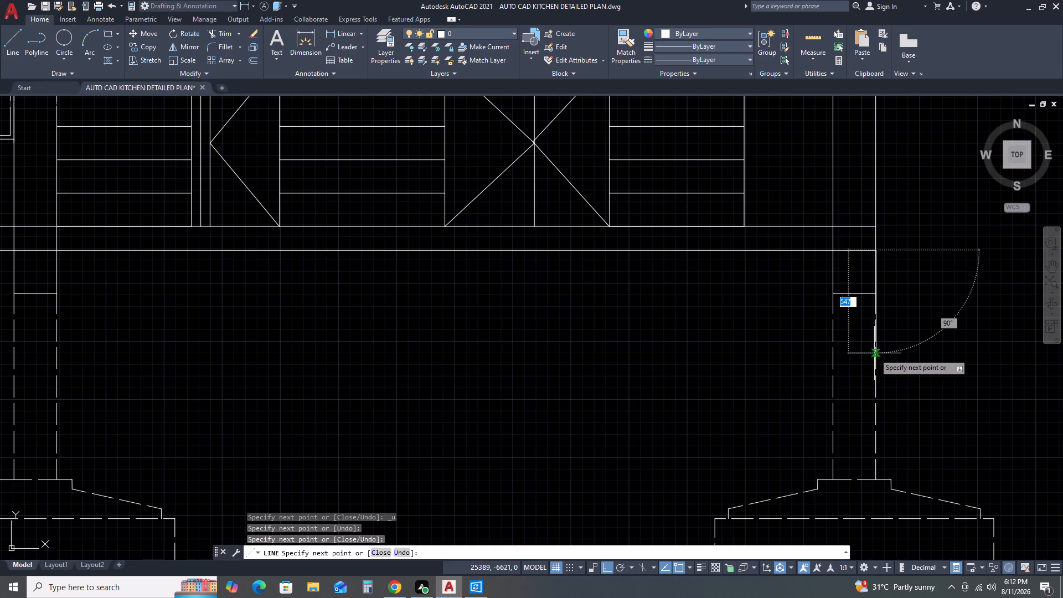
scroll(873, 363, down, 3)
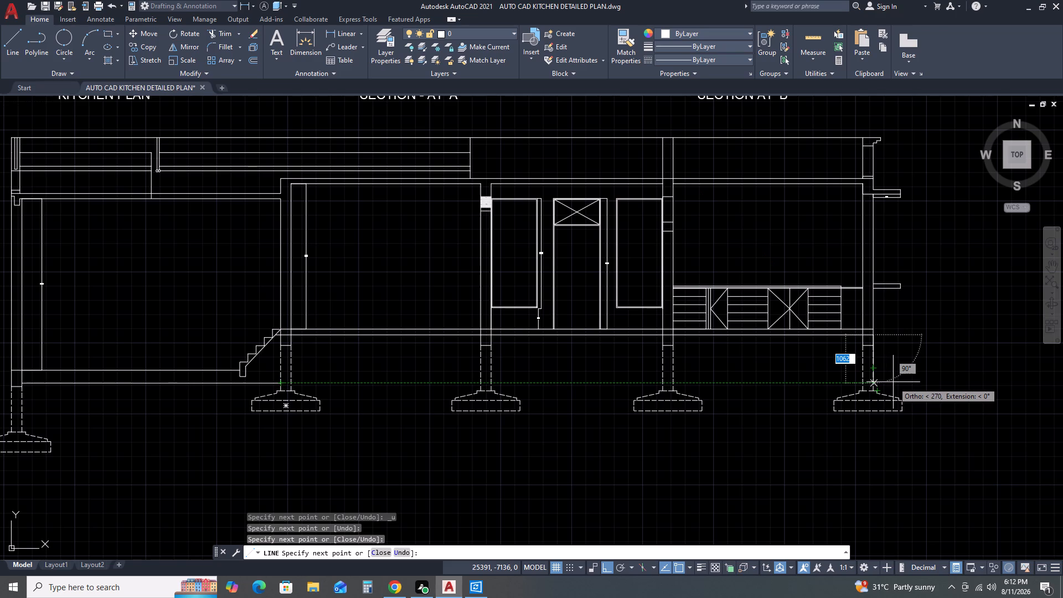
click(873, 382)
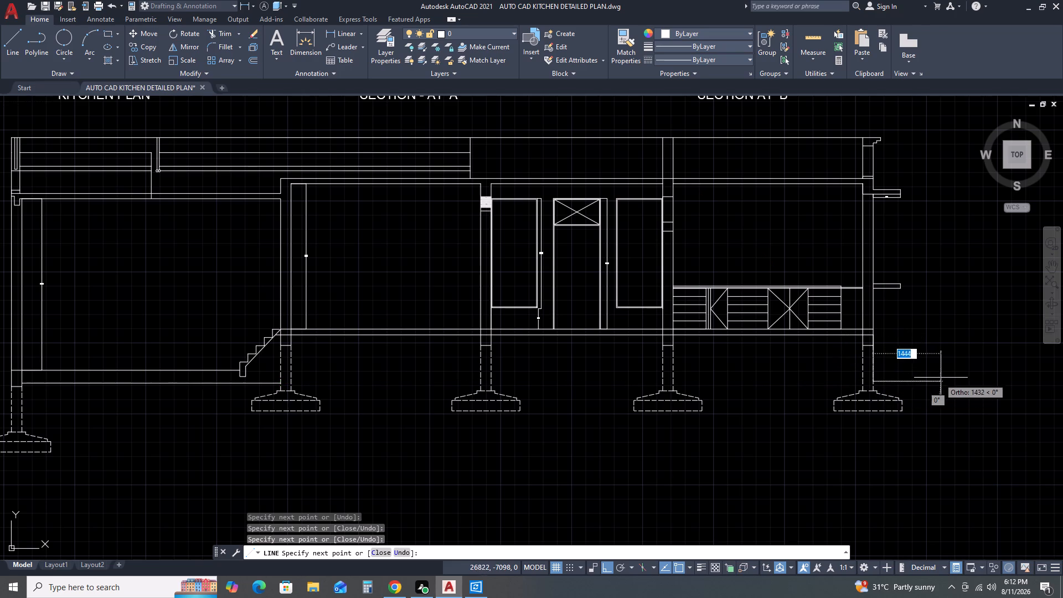
middle_drag(943, 377, 626, 417)
middle_click(626, 417)
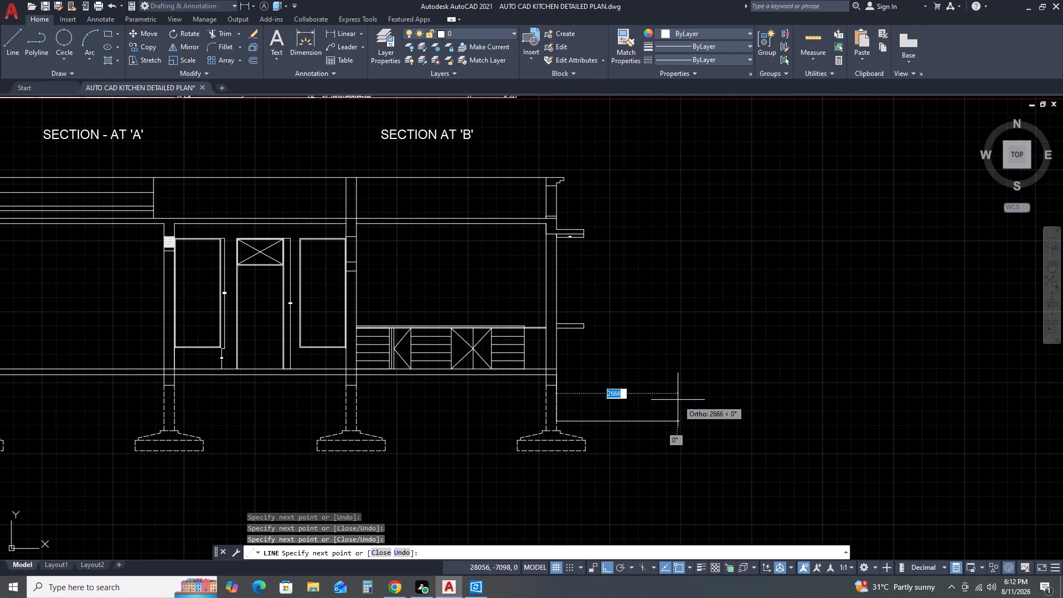
click(686, 408)
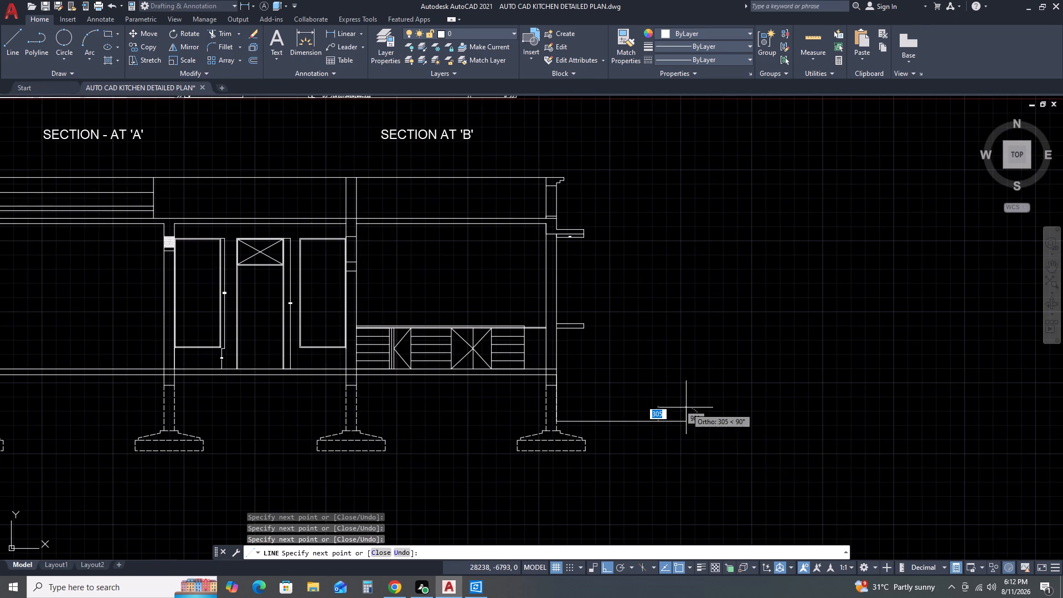
key(Escape)
Mirror the stair to the kitchen end about a vertical axis through the section's top-line midpoint, keeping the original.
scroll(695, 405, down, 2)
scroll(366, 407, up, 2)
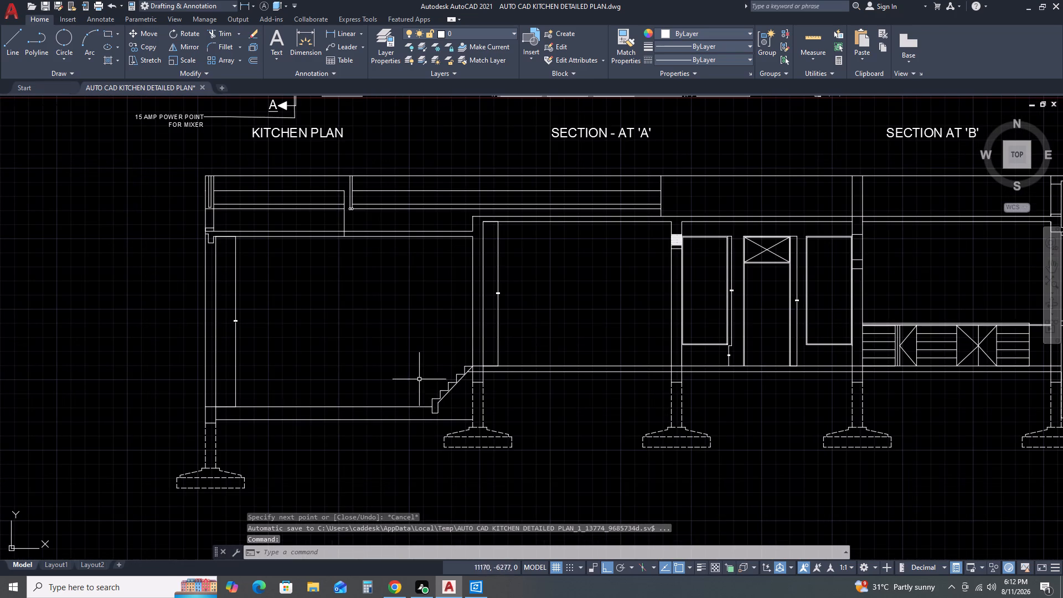
double_click(407, 348)
click(476, 415)
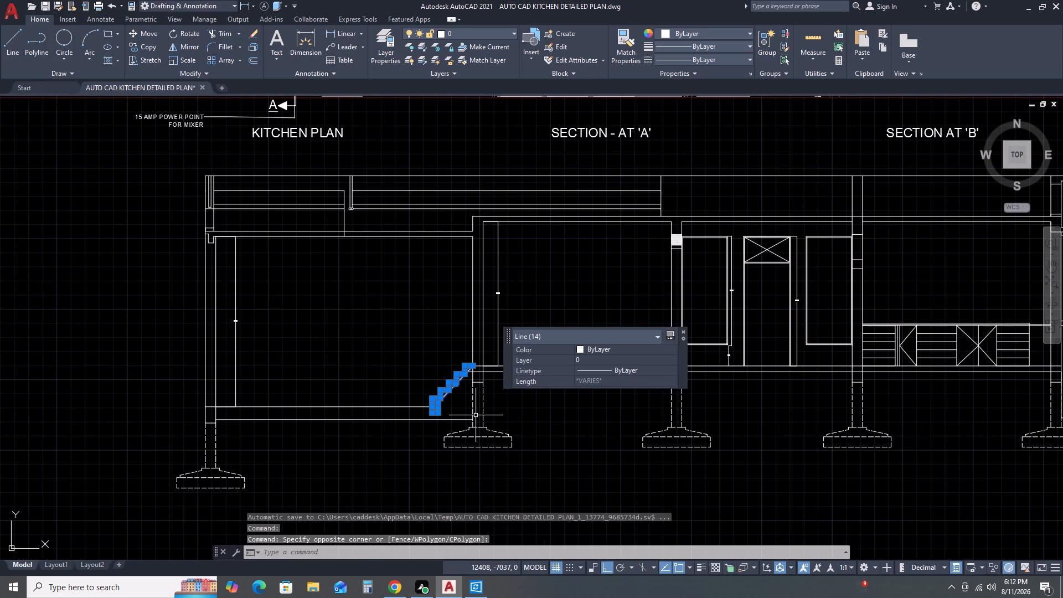
text(MI)
key(space)
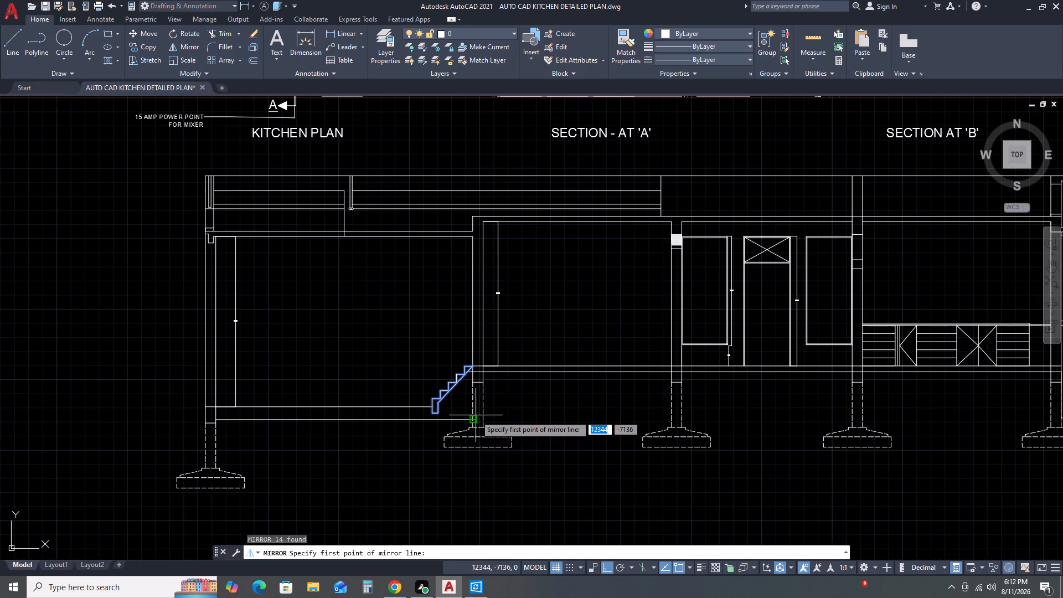
scroll(632, 396, down, 3)
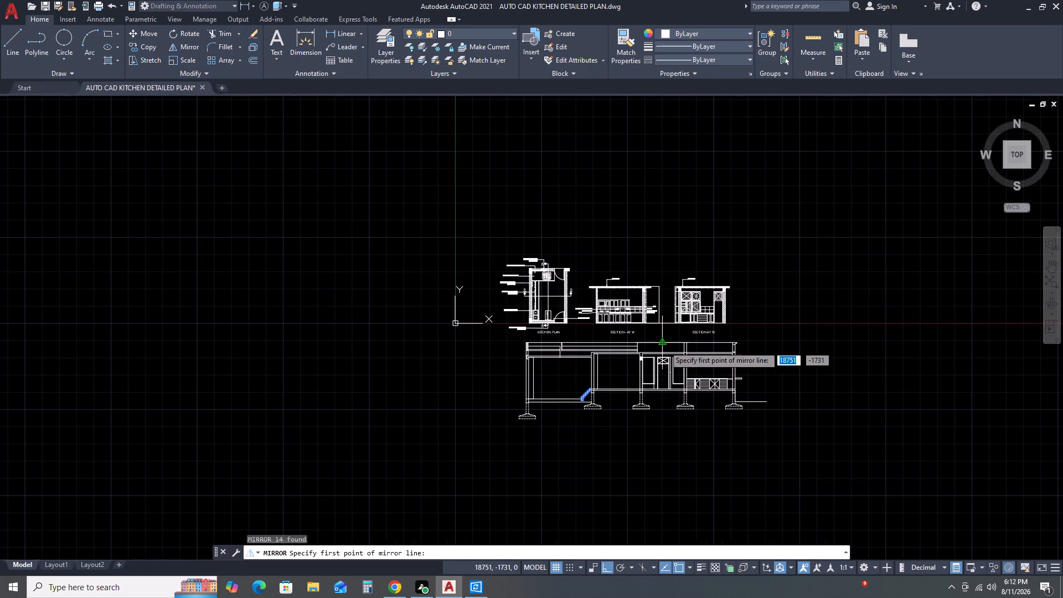
click(664, 346)
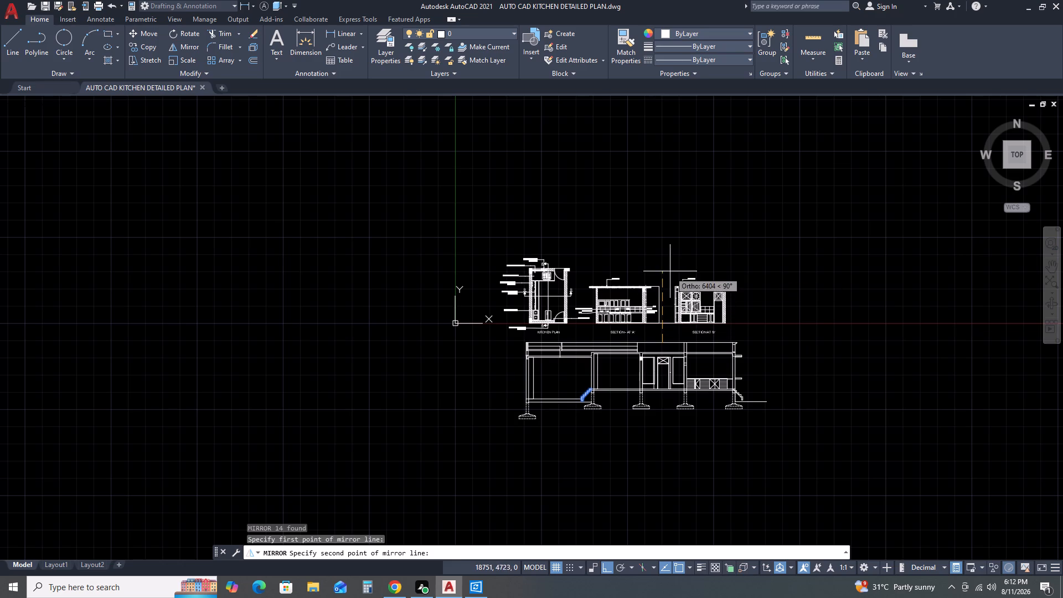
click(667, 239)
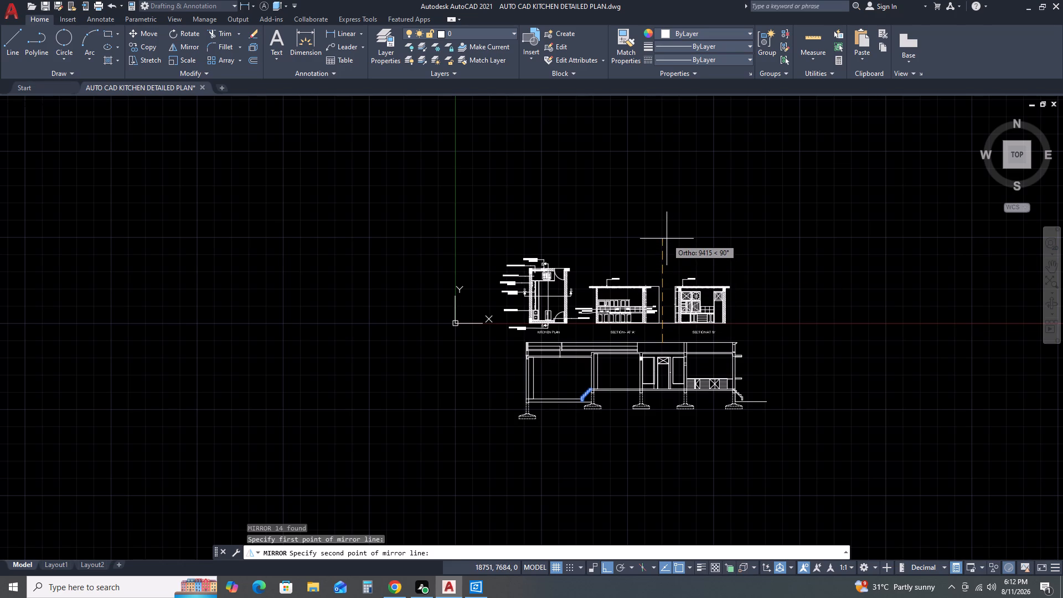
click(684, 280)
scroll(747, 396, up, 2)
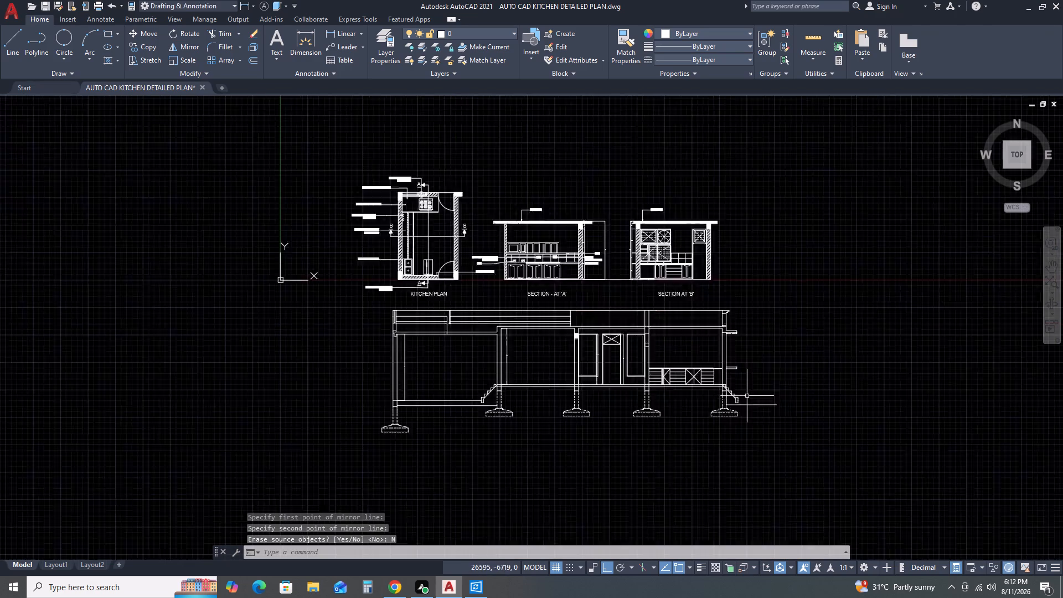
Move the mirrored stair from its top inner corner to the outer wall's outside face, level with the line below the upper floor.
scroll(699, 391, up, 2)
middle_drag(807, 399, 732, 338)
middle_click(732, 338)
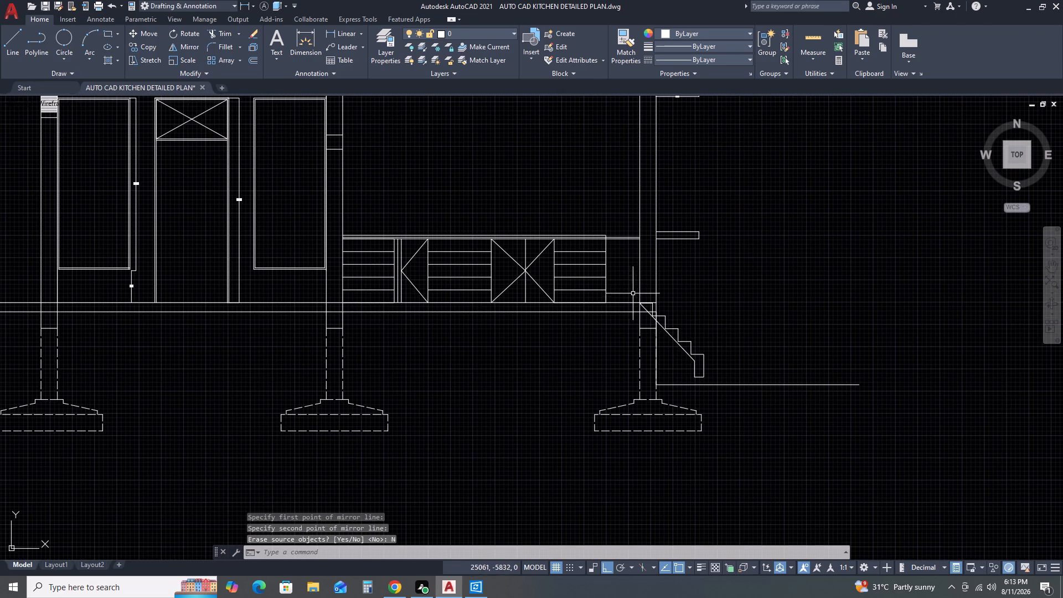
click(634, 292)
double_click(728, 384)
scroll(625, 328, up, 3)
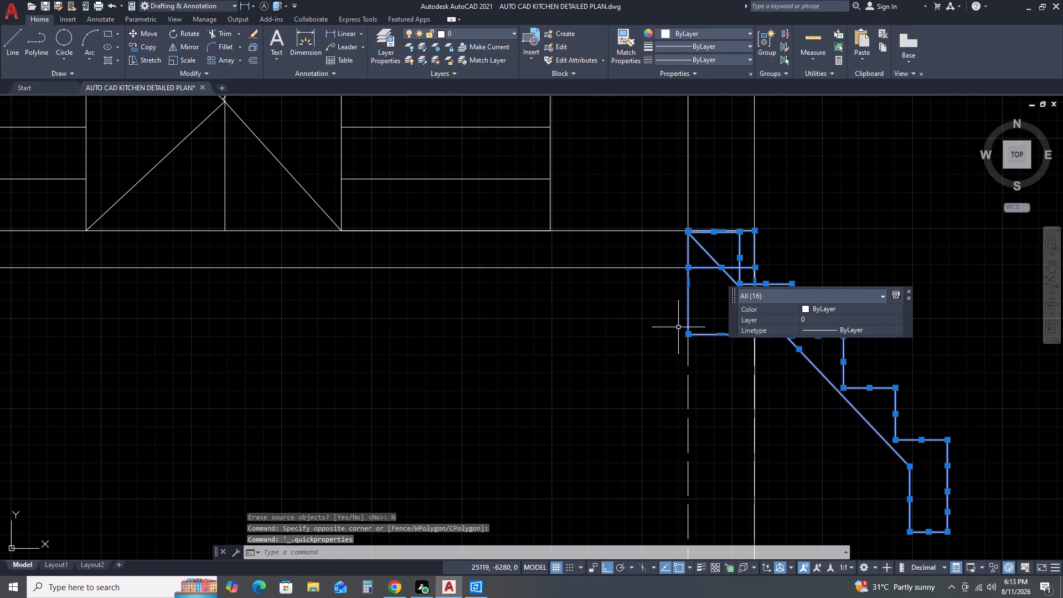
shift+click(697, 308)
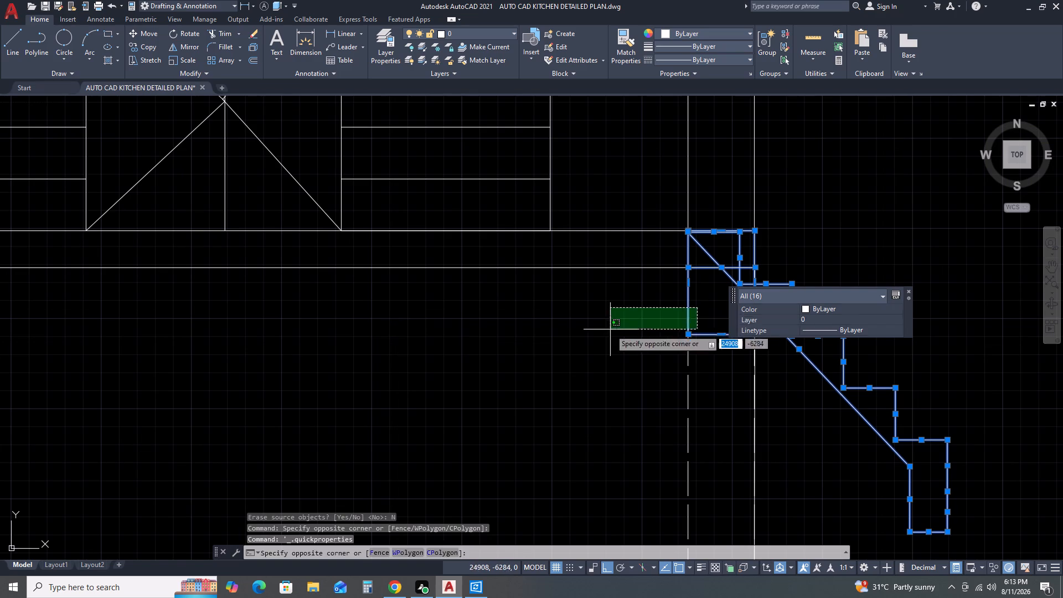
shift+click(610, 329)
scroll(696, 347, down, 2)
text(M)
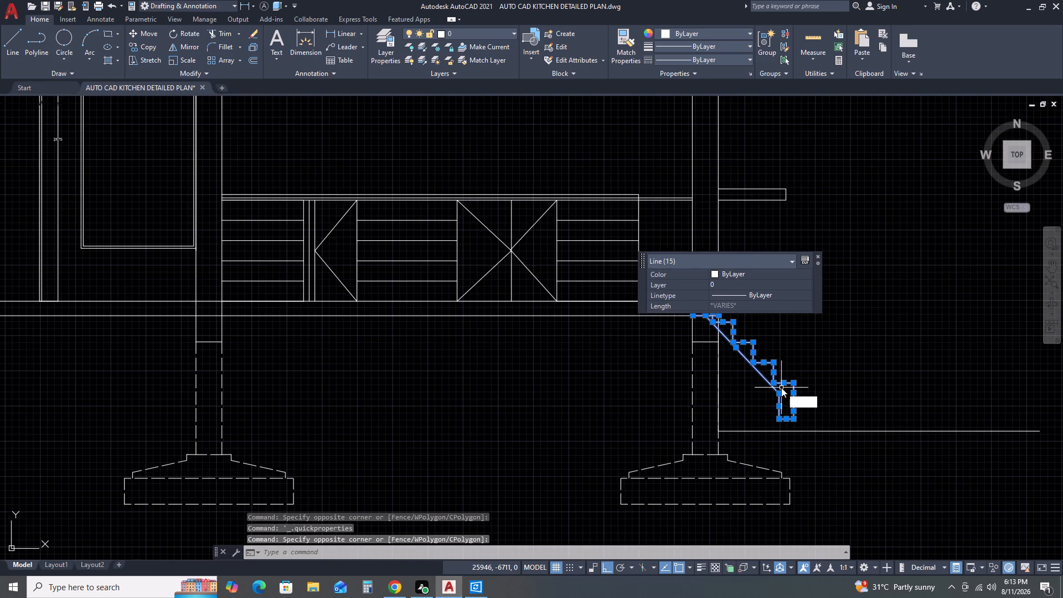
key(space)
scroll(703, 323, up, 3)
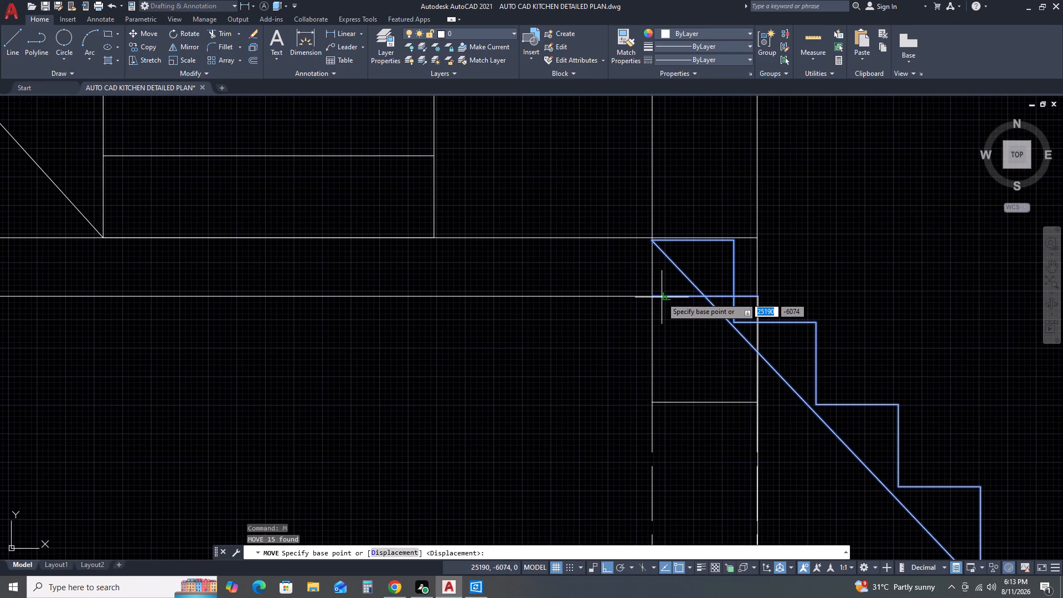
click(652, 243)
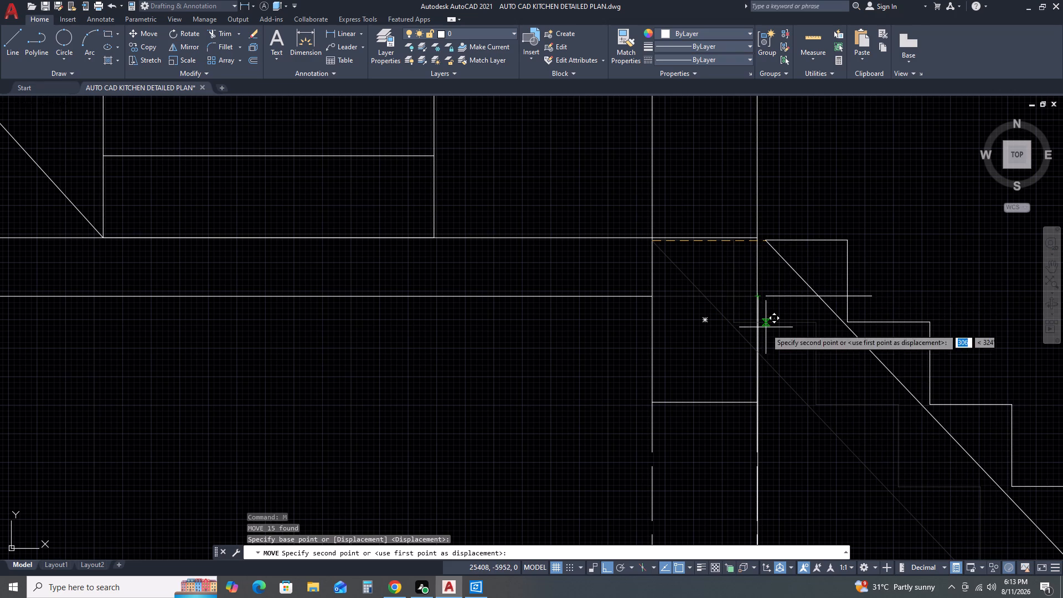
key(F8)
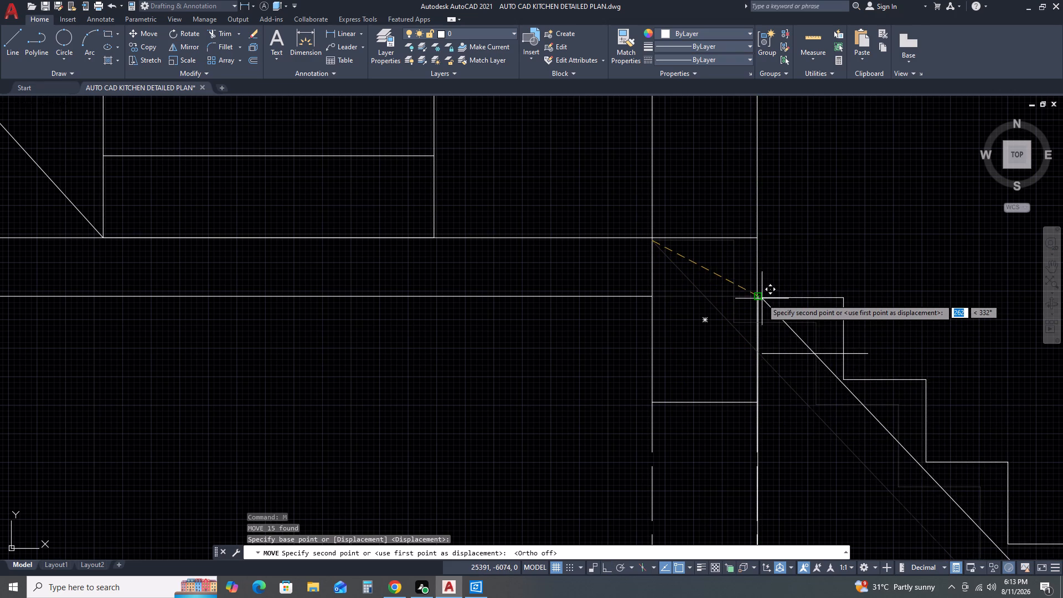
click(762, 298)
scroll(701, 298, down, 2)
Erase the stray short horizontal line across the mirrored stair's top and the stair's short bottom closing line.
click(738, 319)
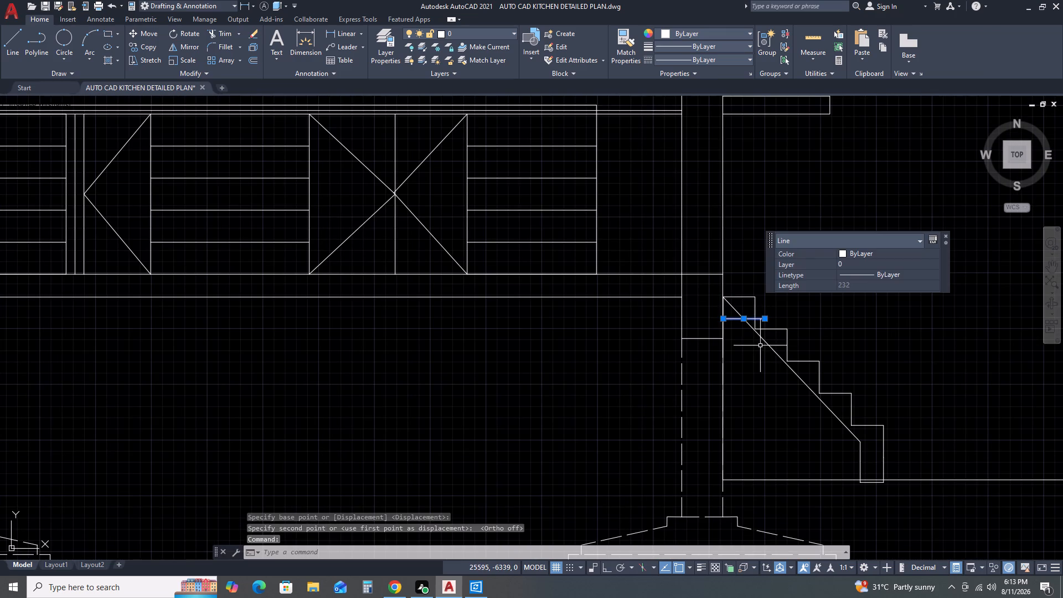
key(Delete)
scroll(750, 364, down, 2)
scroll(789, 415, up, 2)
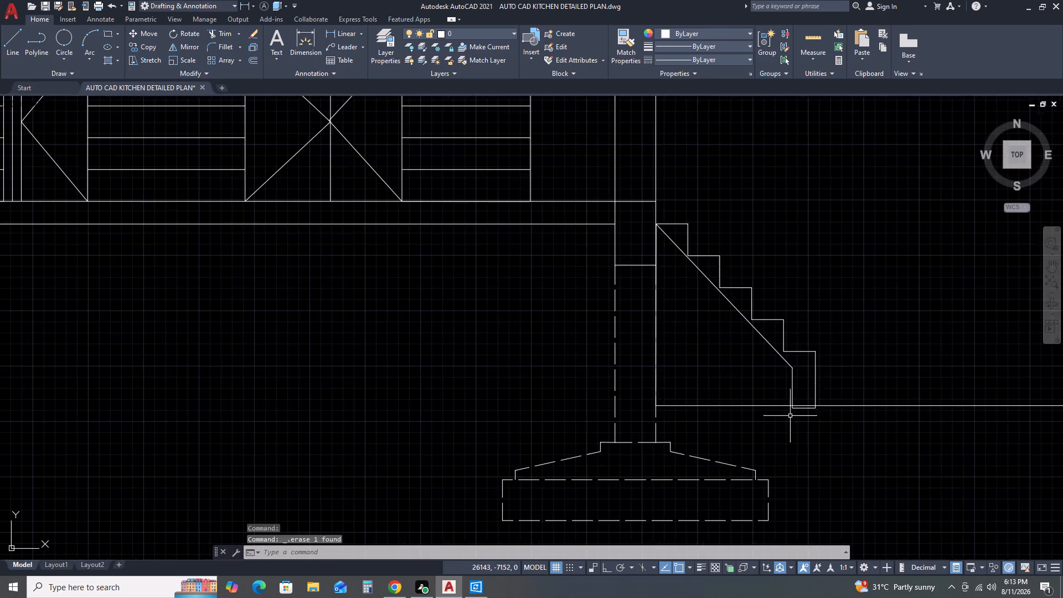
scroll(810, 409, up, 2)
click(812, 406)
click(782, 415)
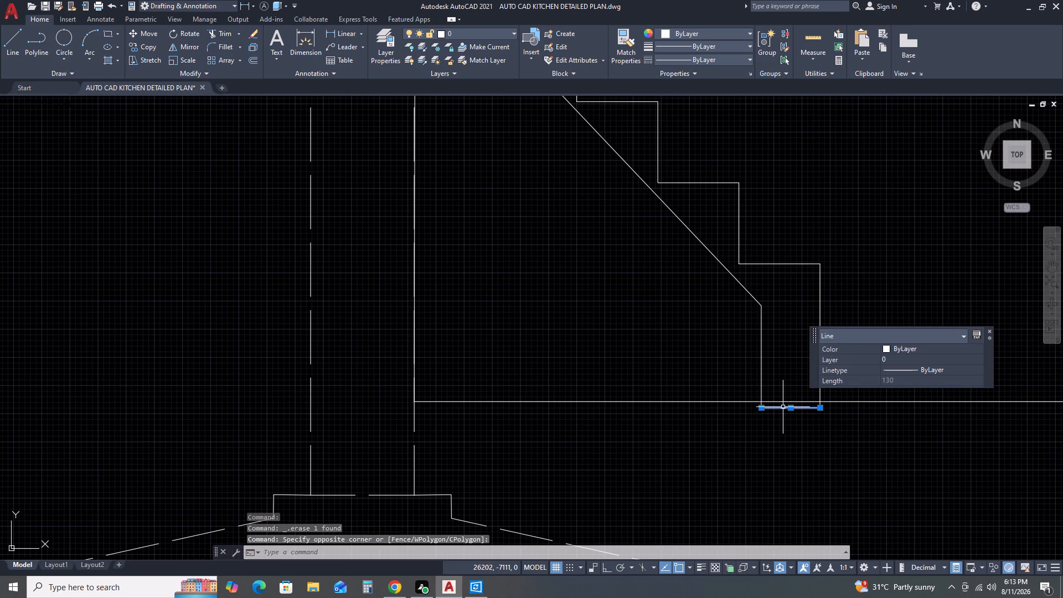
key(Delete)
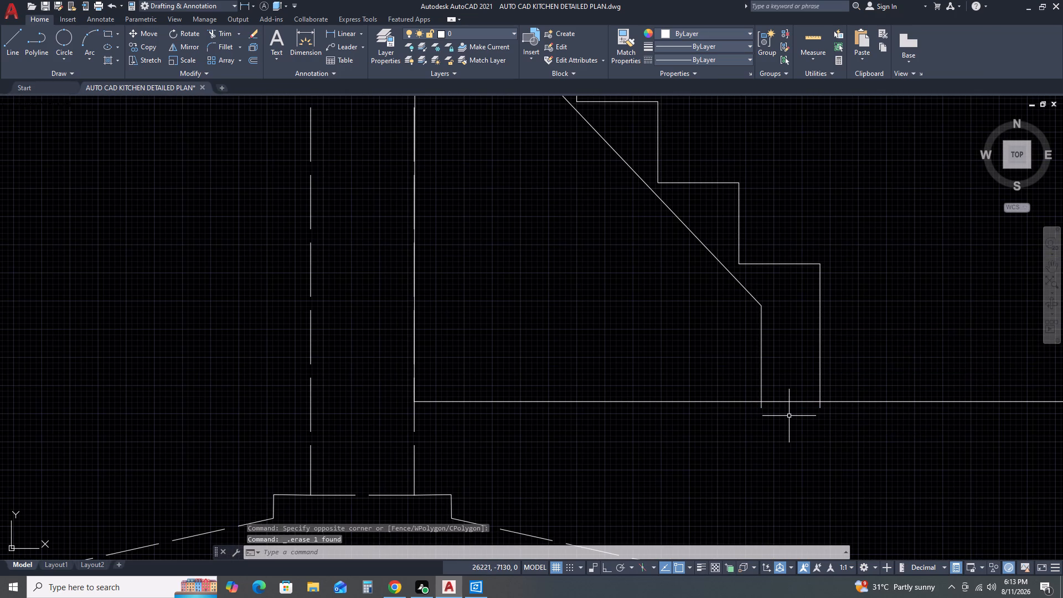
Trim the mirrored stair's vertical bottom ends back to the exterior ground line.
text(TR)
key(space)
click(833, 408)
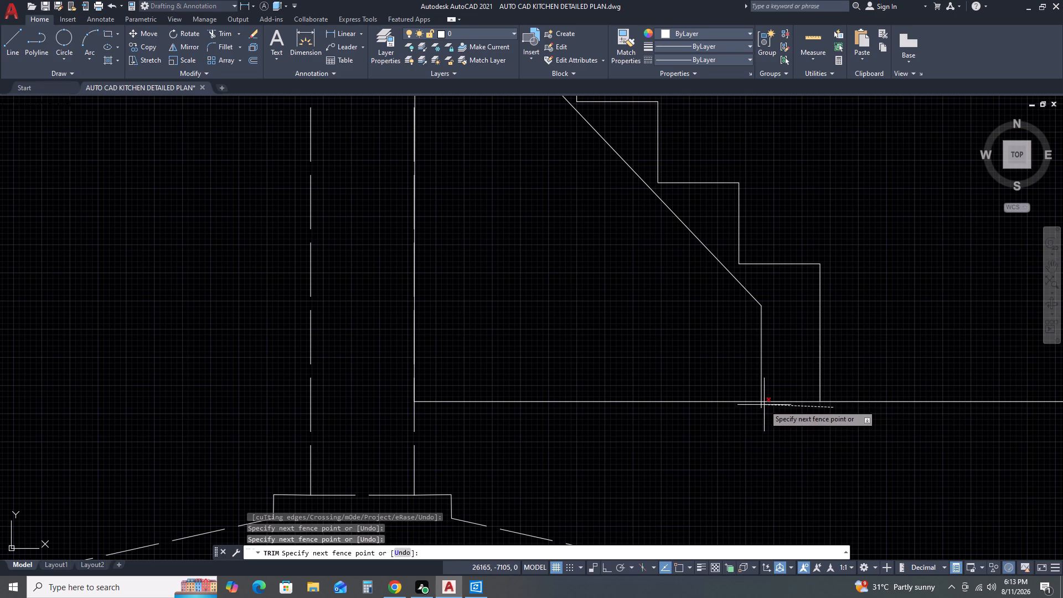
drag(725, 410, 703, 413)
key(Escape)
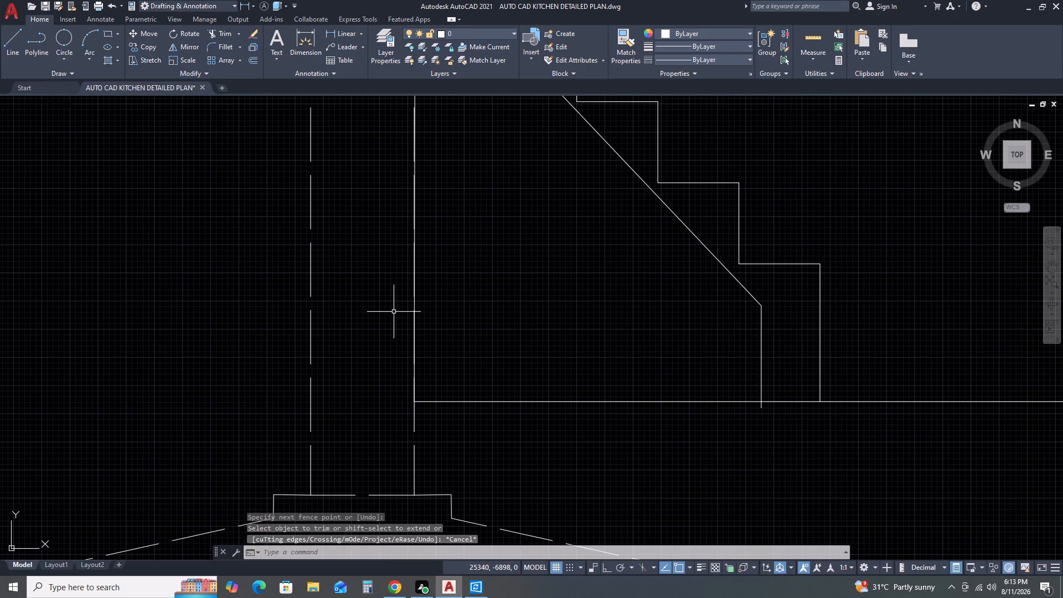
Trim away the solid line overlapping the outer wall's dashed outside face between the floor underside and the ground line.
text(TR)
key(space)
click(414, 311)
scroll(484, 369, down, 3)
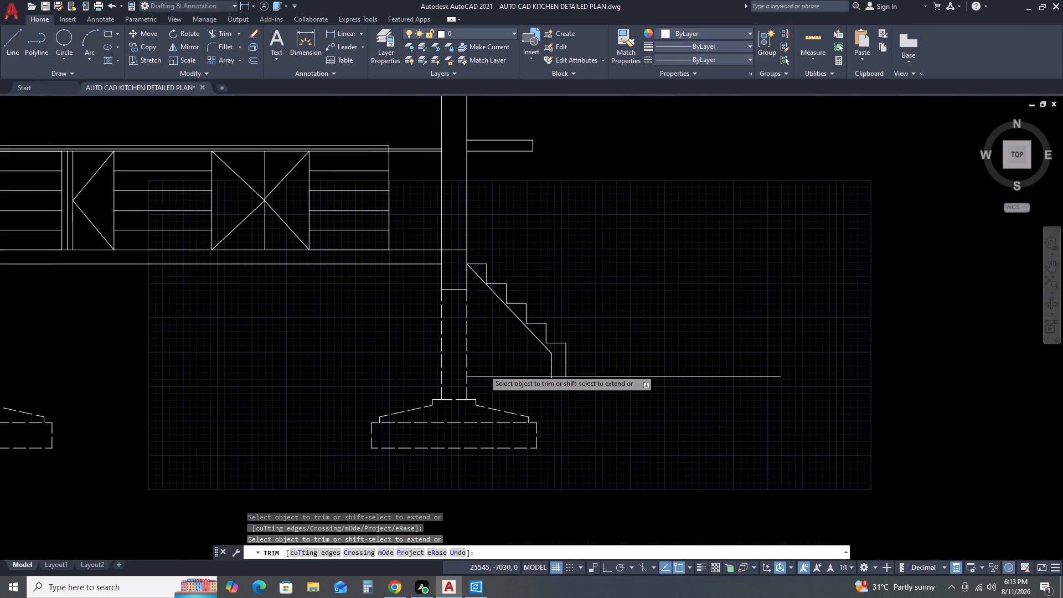
key(Escape)
Trim the upper floor's underside line inside the wall beside the original stair and out to the stair's sloping underside.
scroll(606, 358, down, 1)
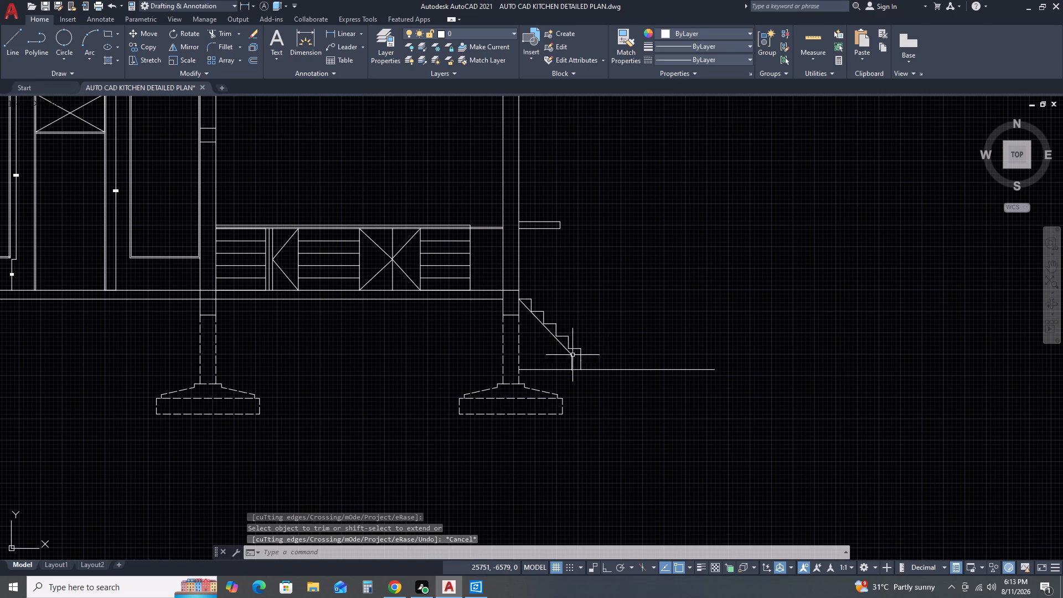
scroll(616, 371, down, 2)
scroll(357, 413, down, 1)
scroll(275, 379, up, 4)
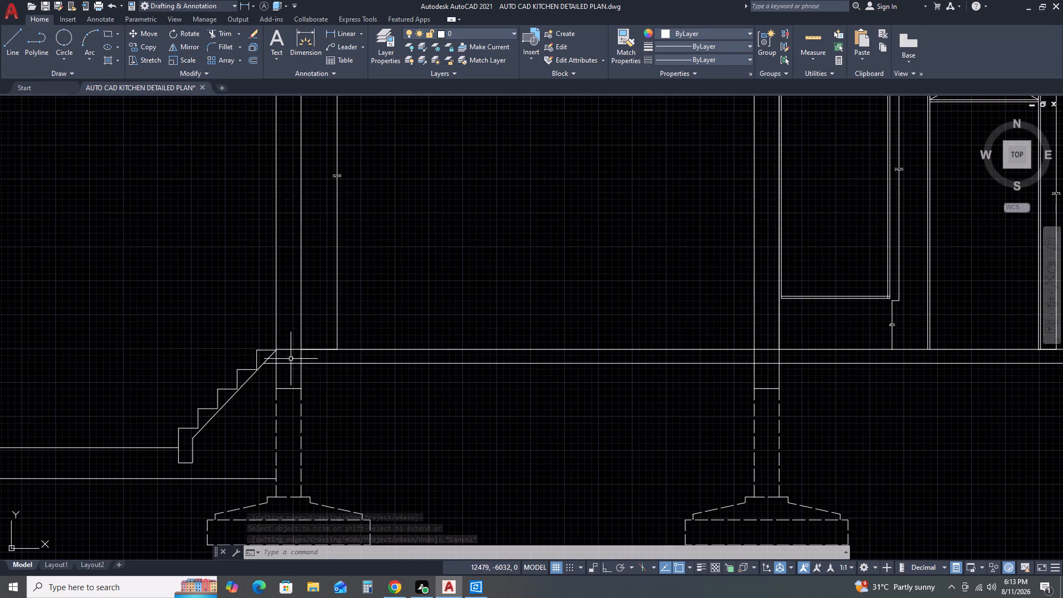
scroll(296, 358, up, 2)
text(TR)
key(space)
click(266, 361)
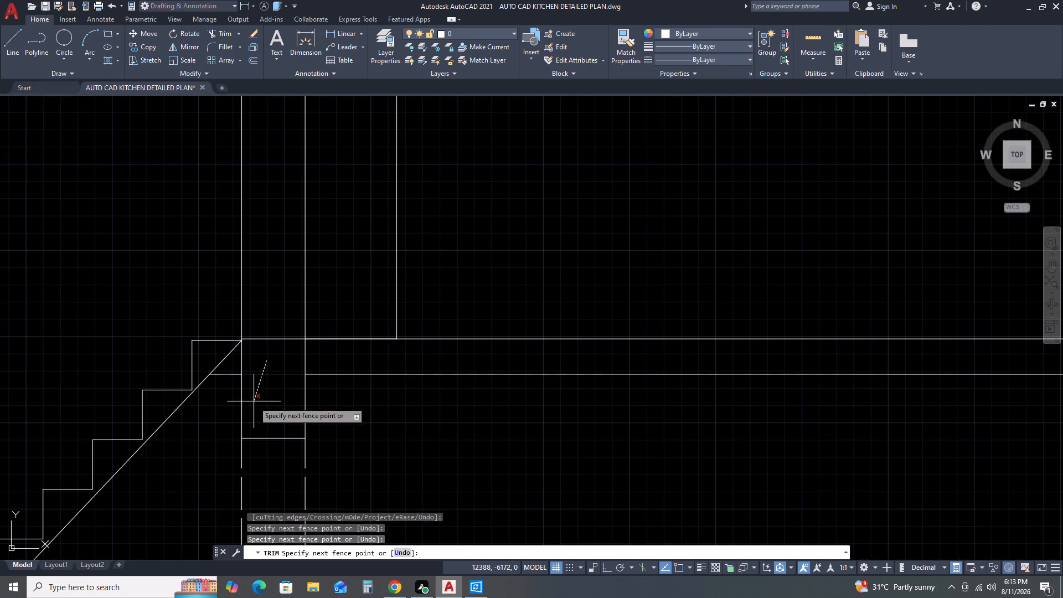
click(254, 401)
click(230, 367)
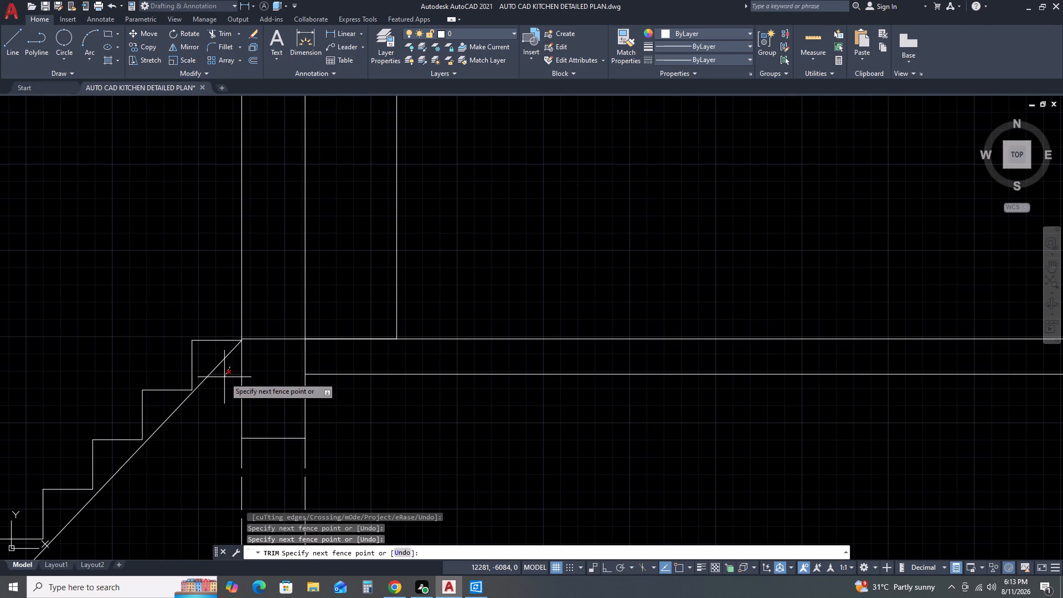
scroll(226, 377, down, 1)
click(213, 391)
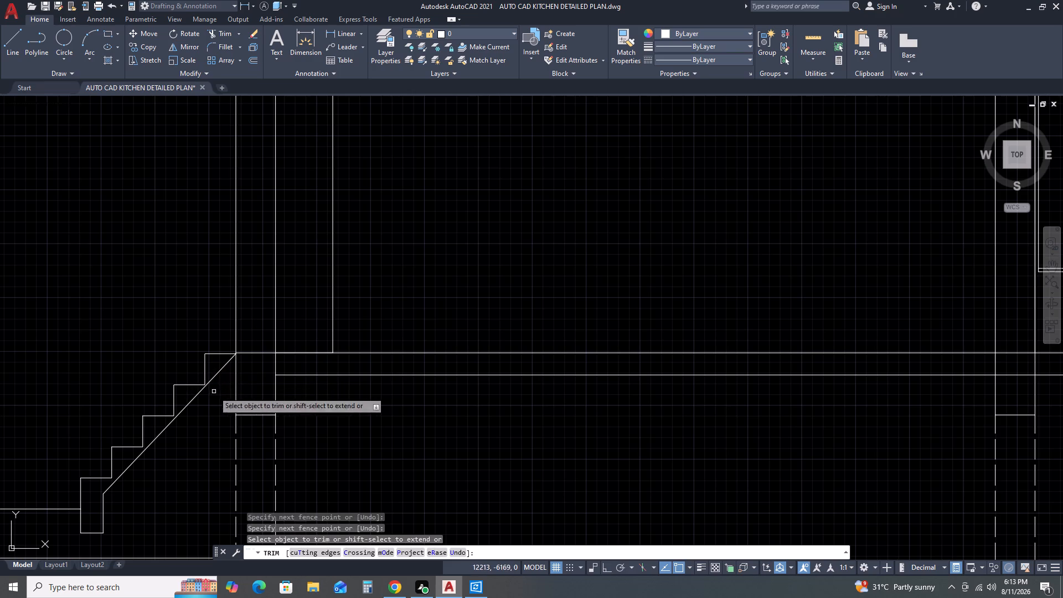
Trim the upper floor's underside line where it crosses the two intermediate walls.
scroll(414, 349, down, 3)
scroll(560, 363, up, 3)
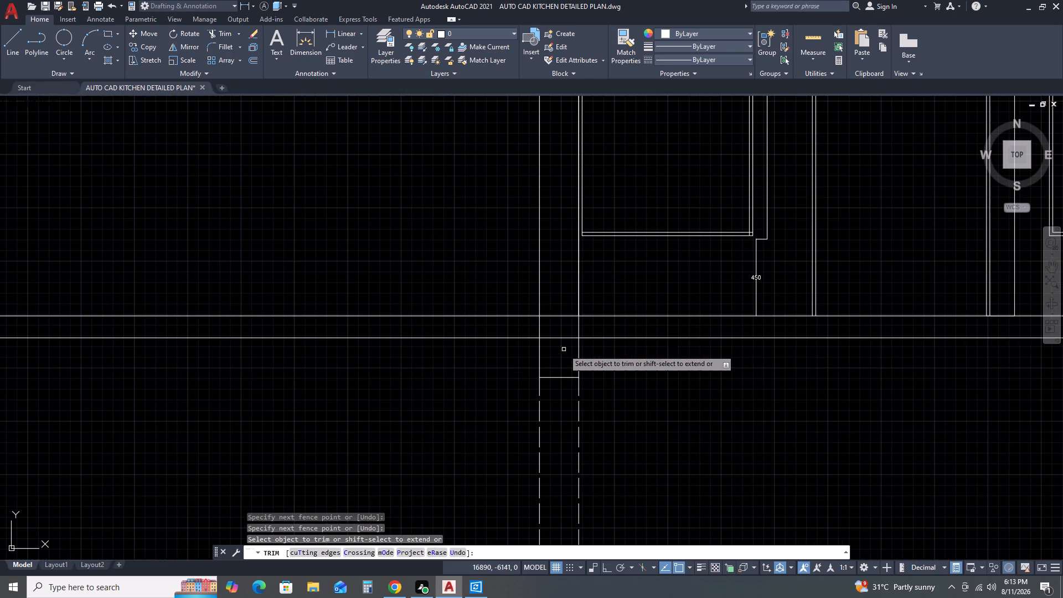
click(564, 336)
double_click(556, 354)
scroll(578, 350, down, 4)
scroll(698, 352, up, 1)
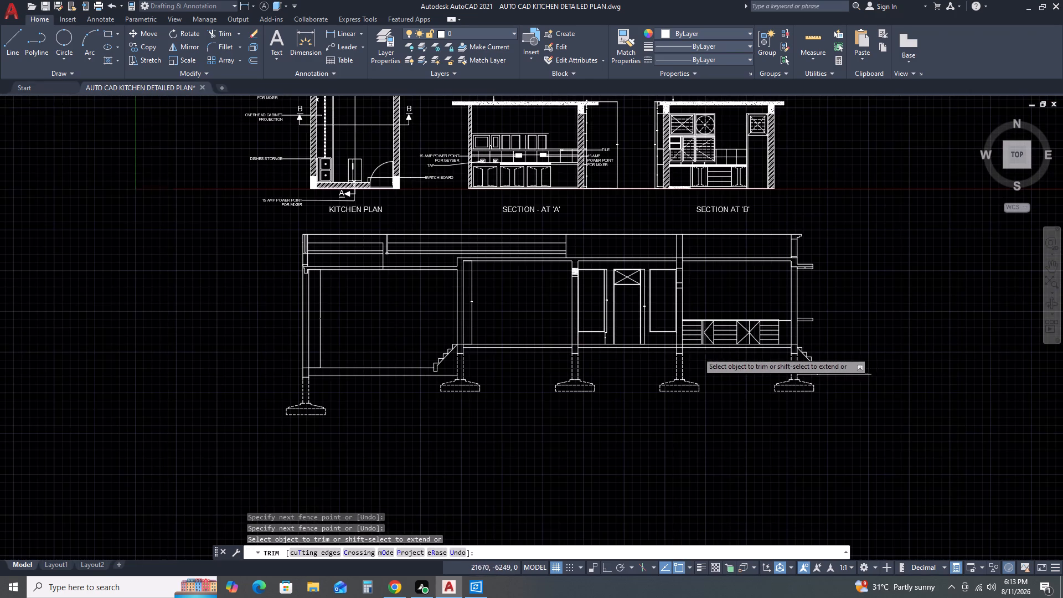
scroll(690, 351, up, 2)
click(641, 336)
scroll(656, 345, down, 4)
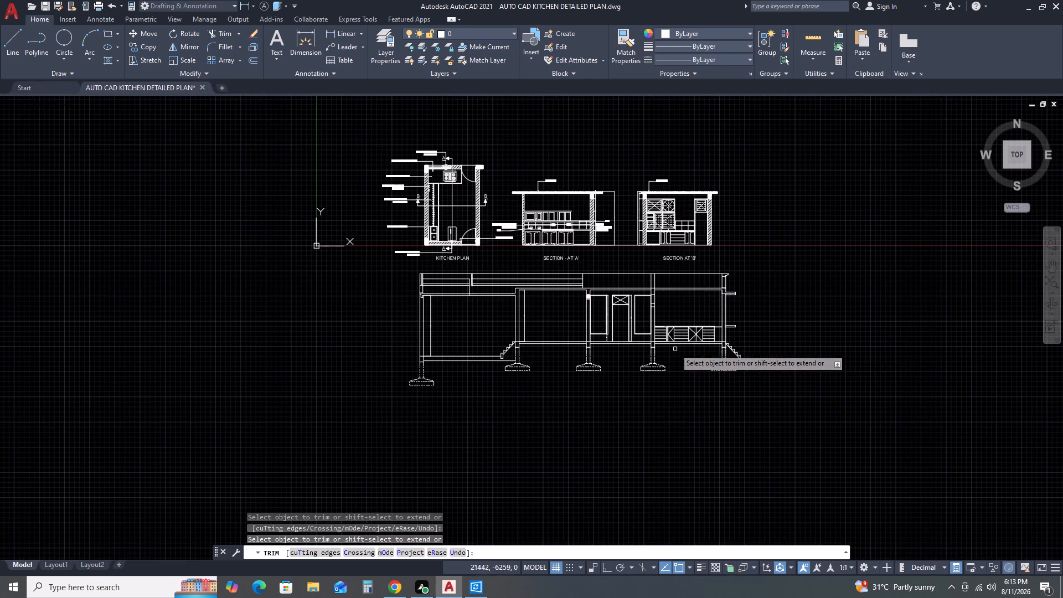
scroll(717, 350, up, 3)
key(Escape)
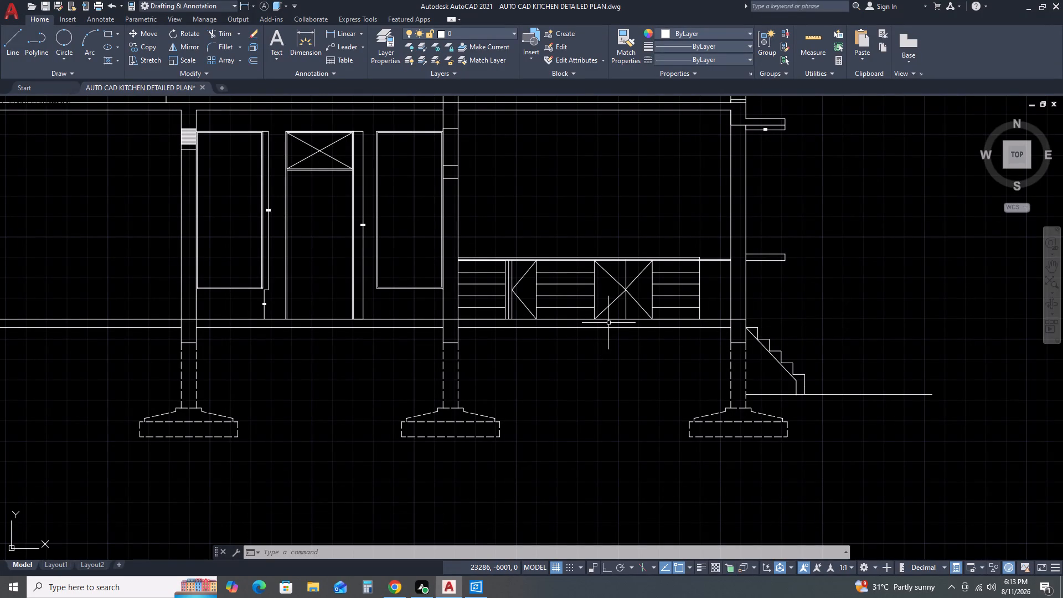
Hatch the floor strips of the door-and-window bay and the kitchen bay, plus the mirrored stair, with ANSI32.
text(H)
key(space)
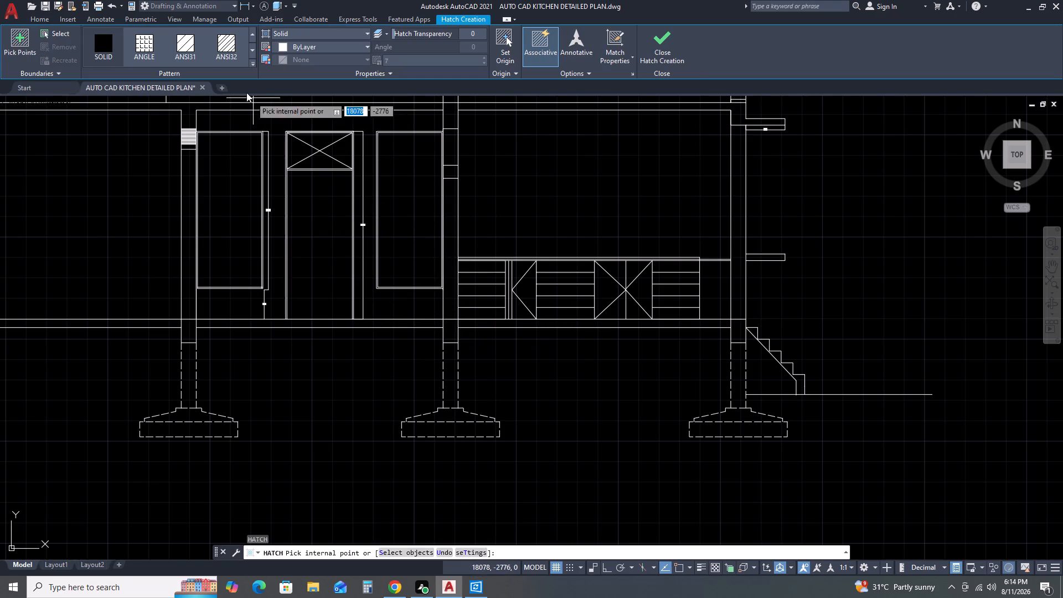
click(230, 47)
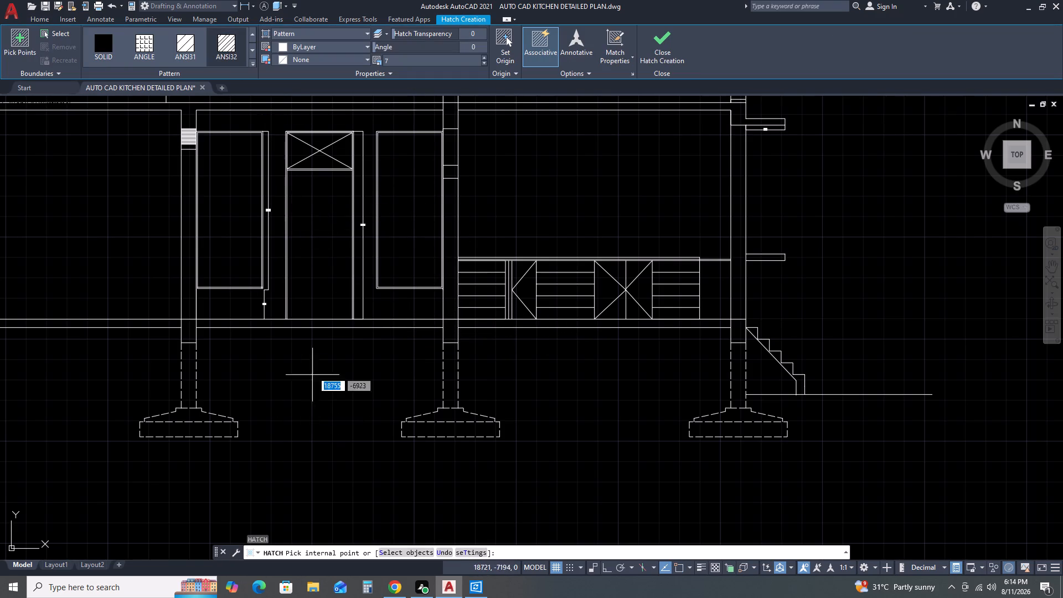
click(324, 321)
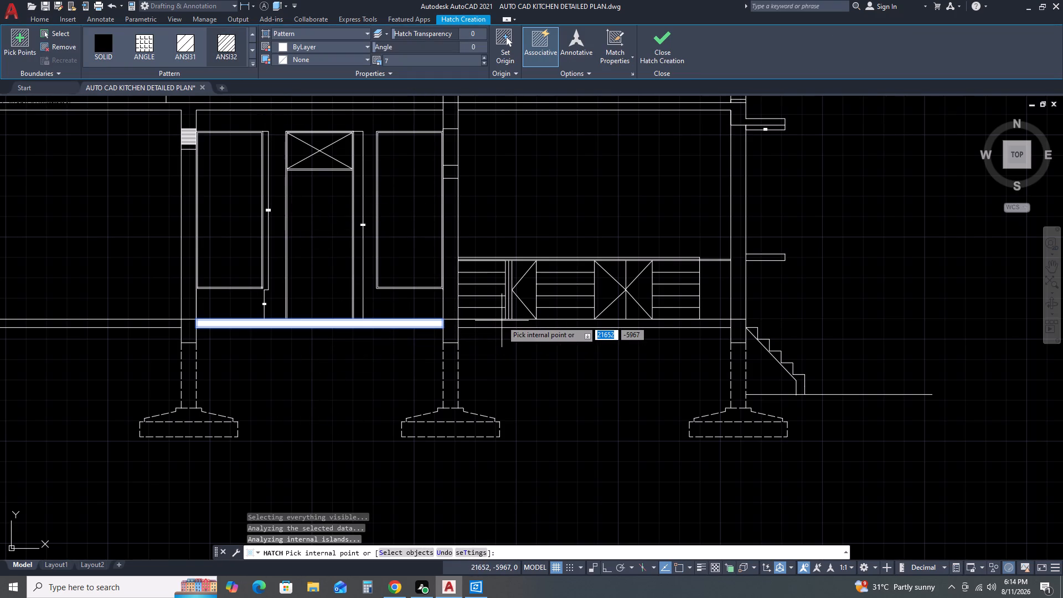
click(502, 321)
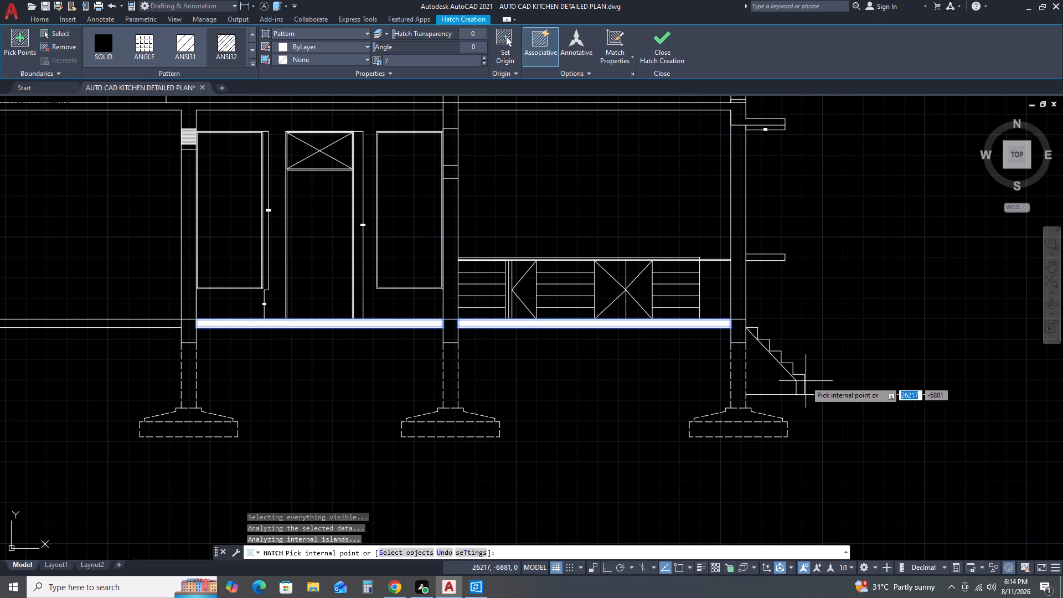
scroll(790, 366, up, 1)
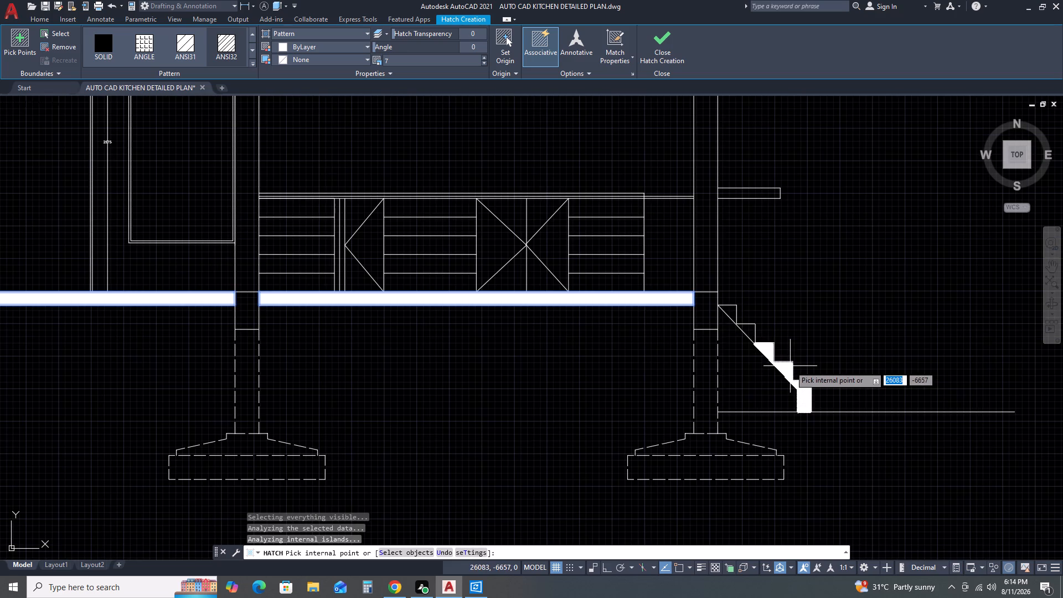
click(789, 366)
click(744, 330)
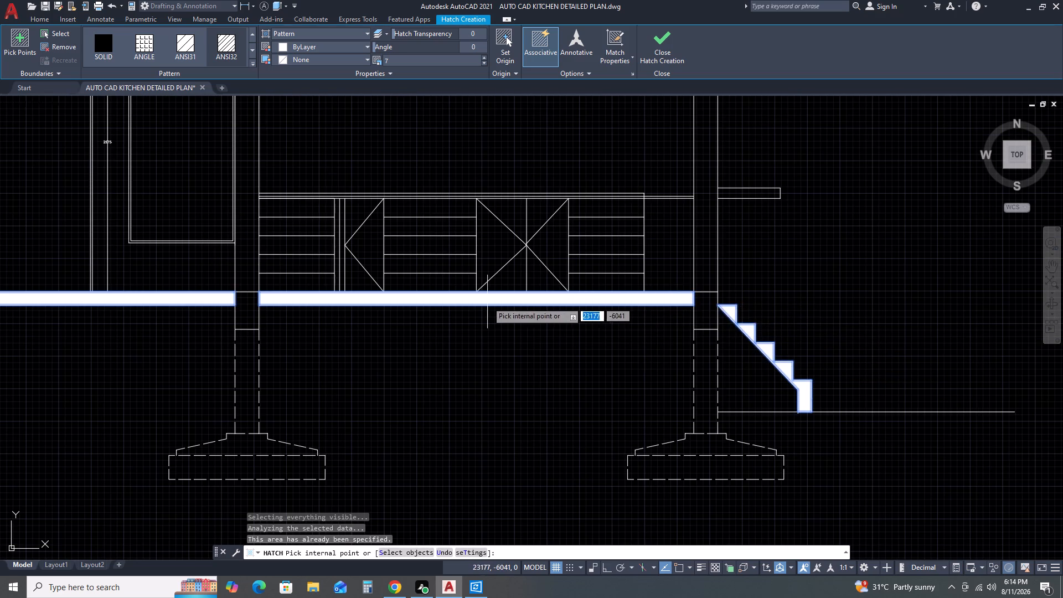
Extend the ANSI32 hatch to the upper floor strip beside the original stair, the stair itself and the area beneath it.
scroll(487, 302, down, 4)
scroll(345, 316, up, 2)
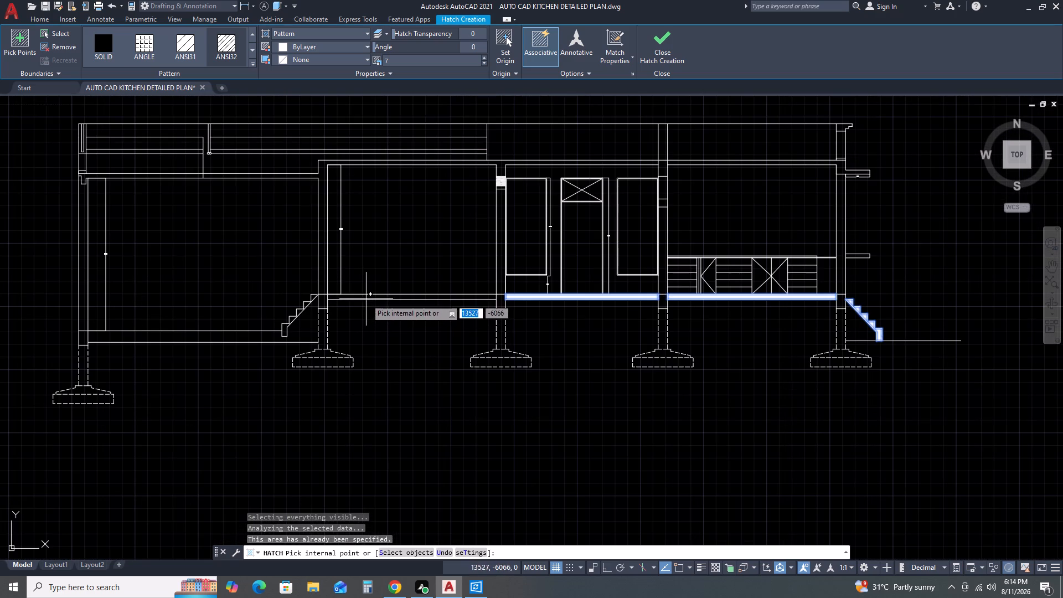
click(368, 296)
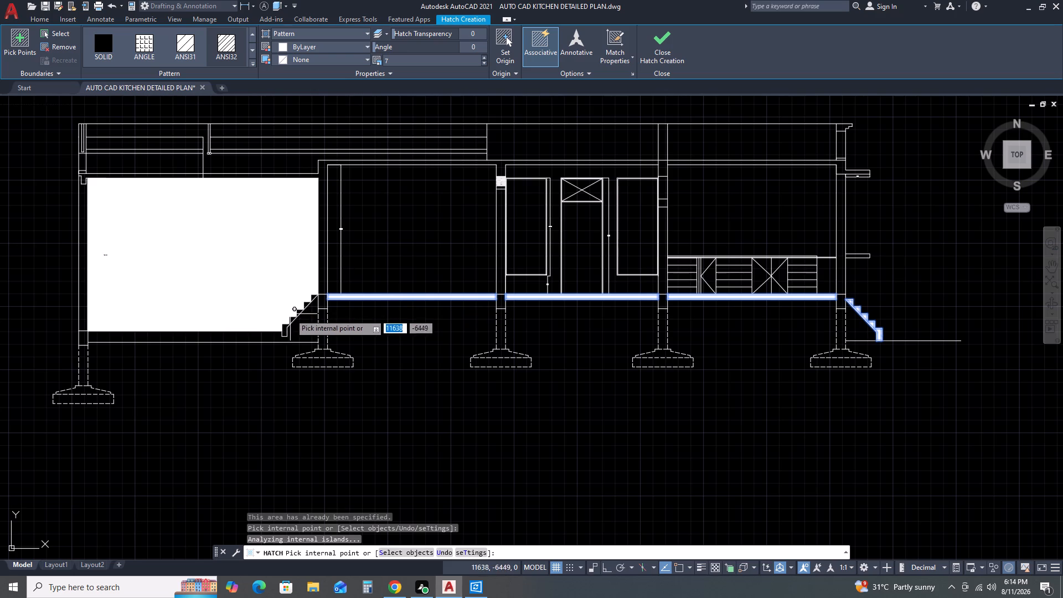
scroll(293, 316, up, 2)
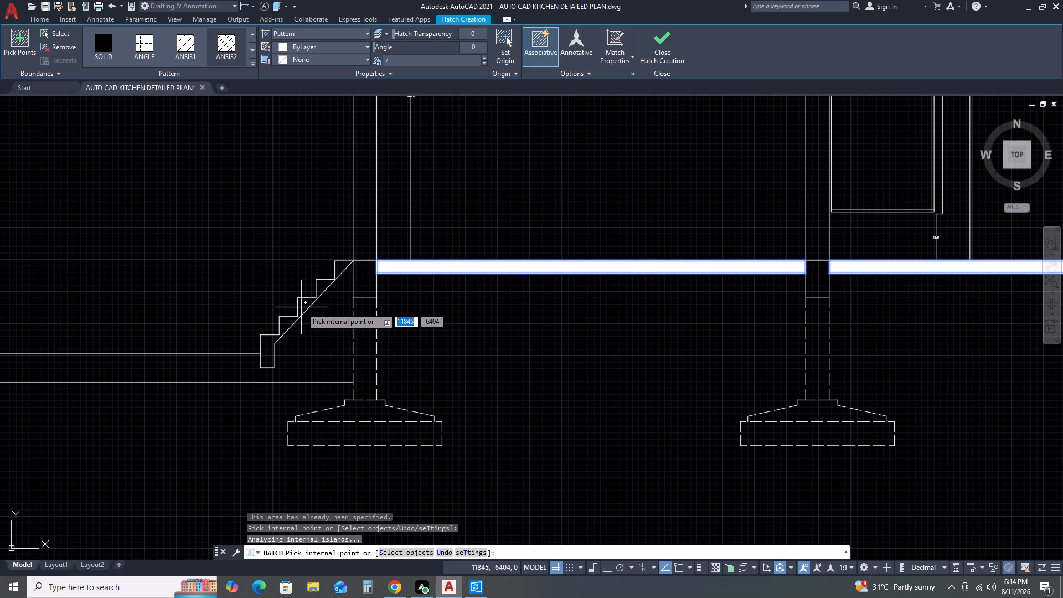
click(306, 306)
click(338, 282)
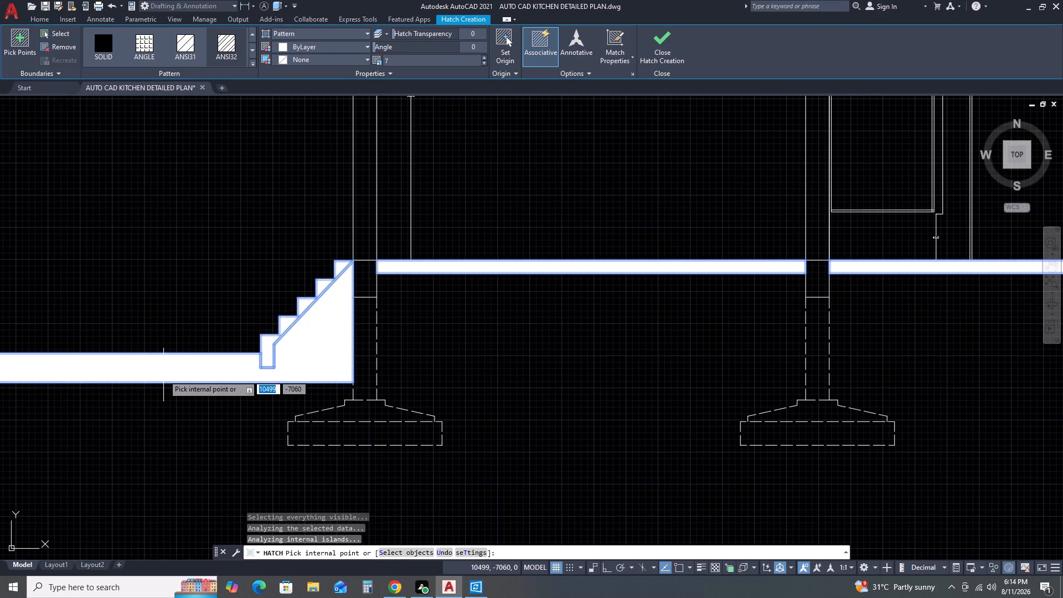
scroll(166, 369, down, 3)
key(Escape)
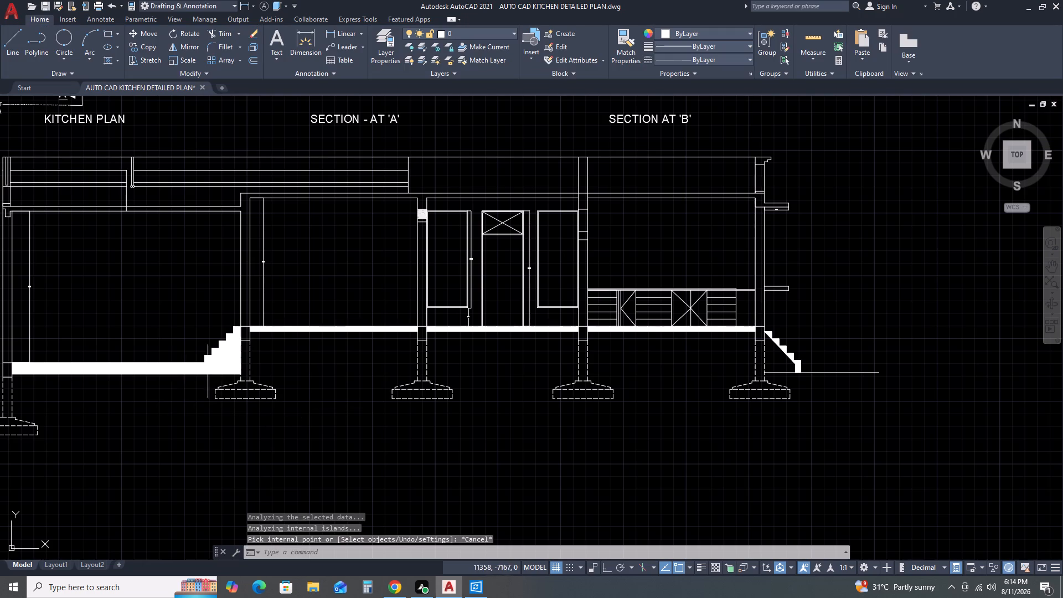
Erase the hatch filling the area beneath the original stair and the full-depth lower floor strip.
scroll(219, 364, up, 1)
click(219, 363)
key(Delete)
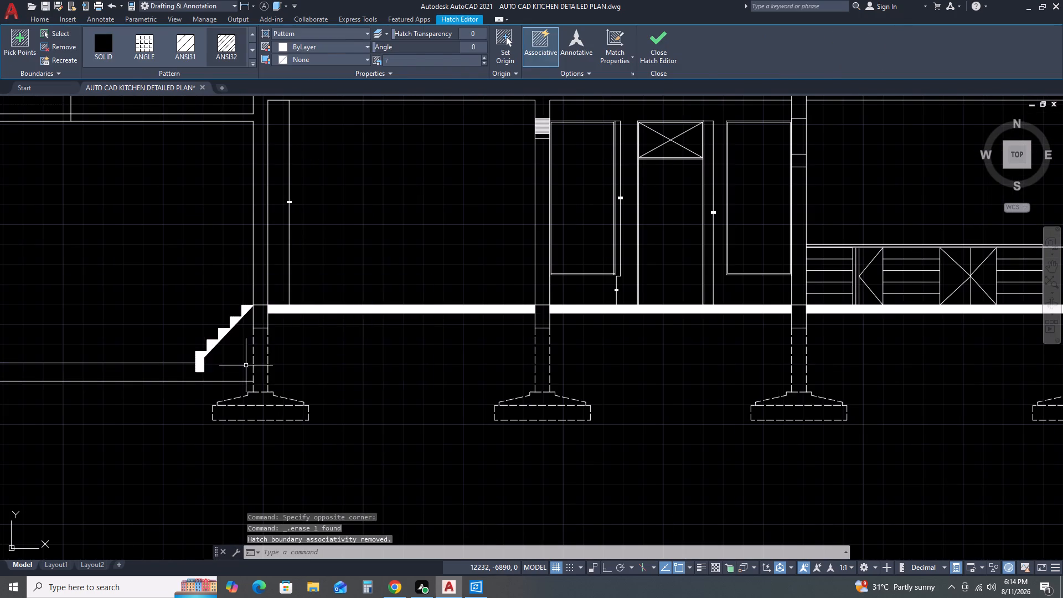
Draw a horizontal line about 4800 long from the original stair's bottom outer corner to the far wall's inner face.
scroll(250, 375, down, 2)
middle_drag(203, 388, 466, 394)
middle_click(469, 392)
scroll(479, 384, up, 2)
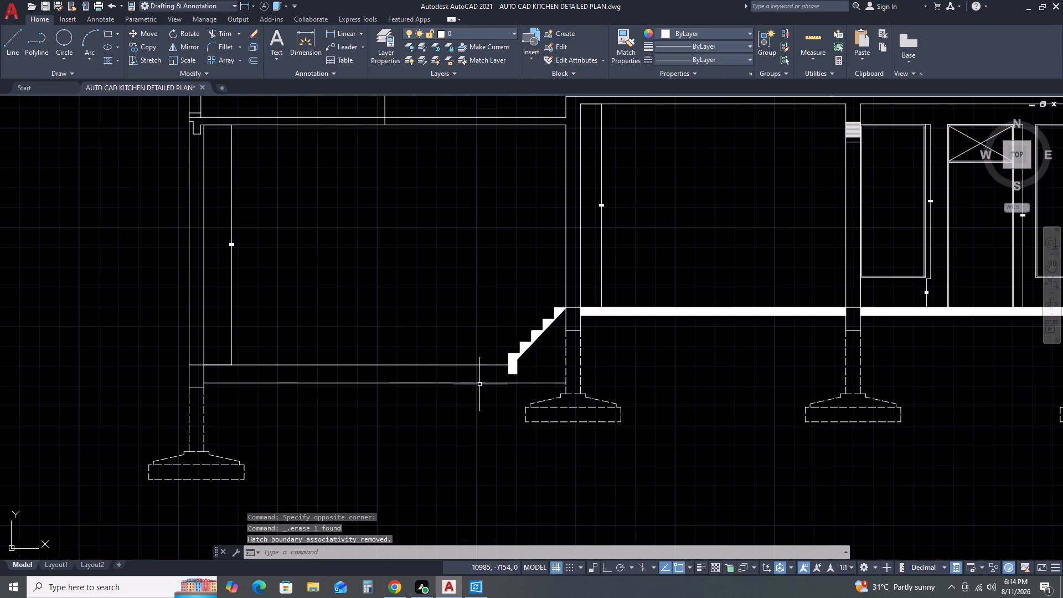
text(L)
key(space)
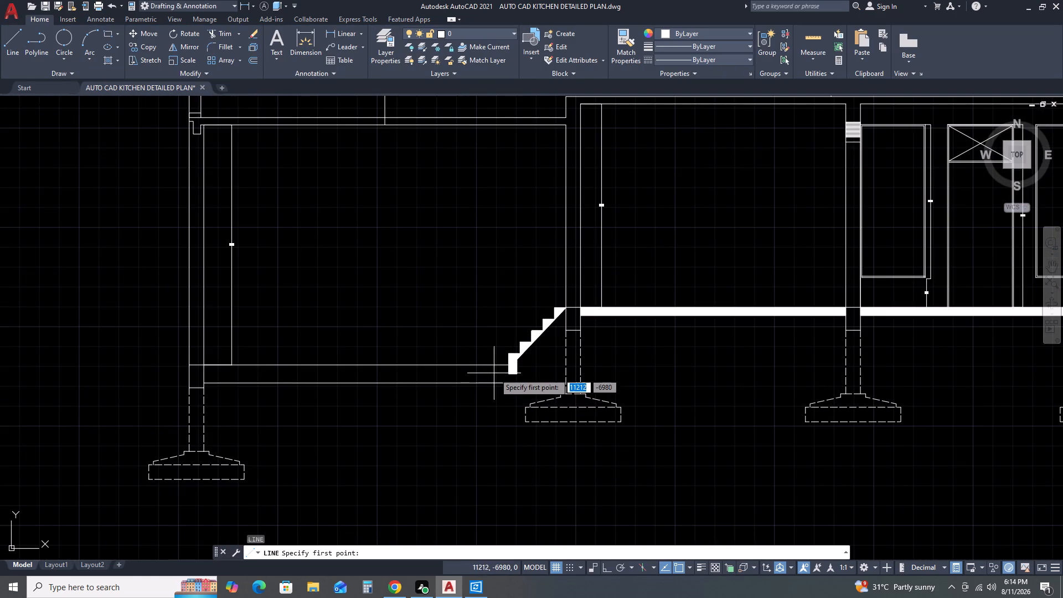
click(507, 372)
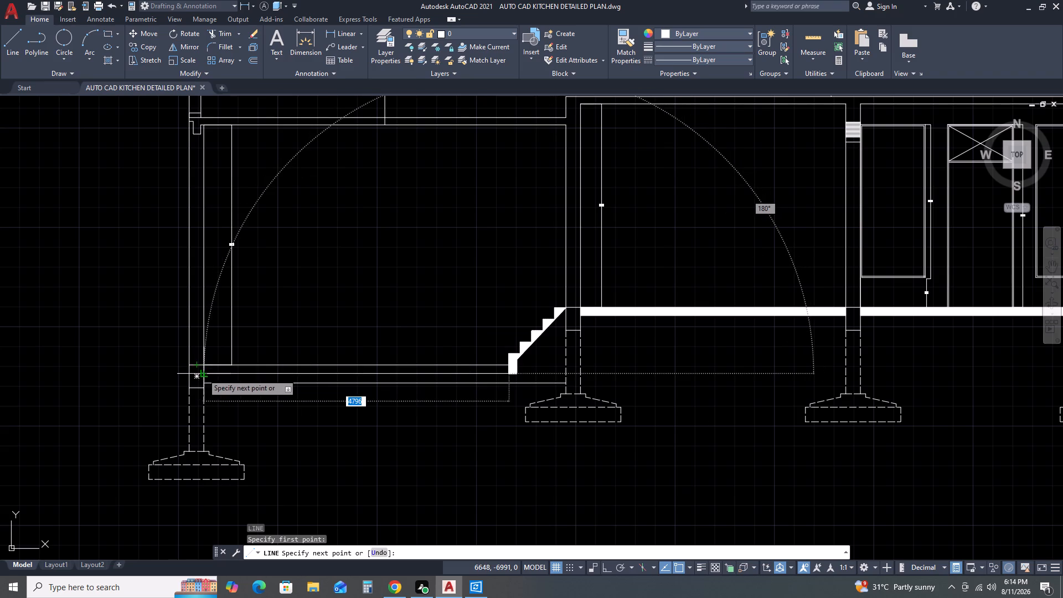
click(203, 374)
key(Escape)
Hatch the strip between the lower floor's top line and the new line below it with ANSI32.
text(H)
key(space)
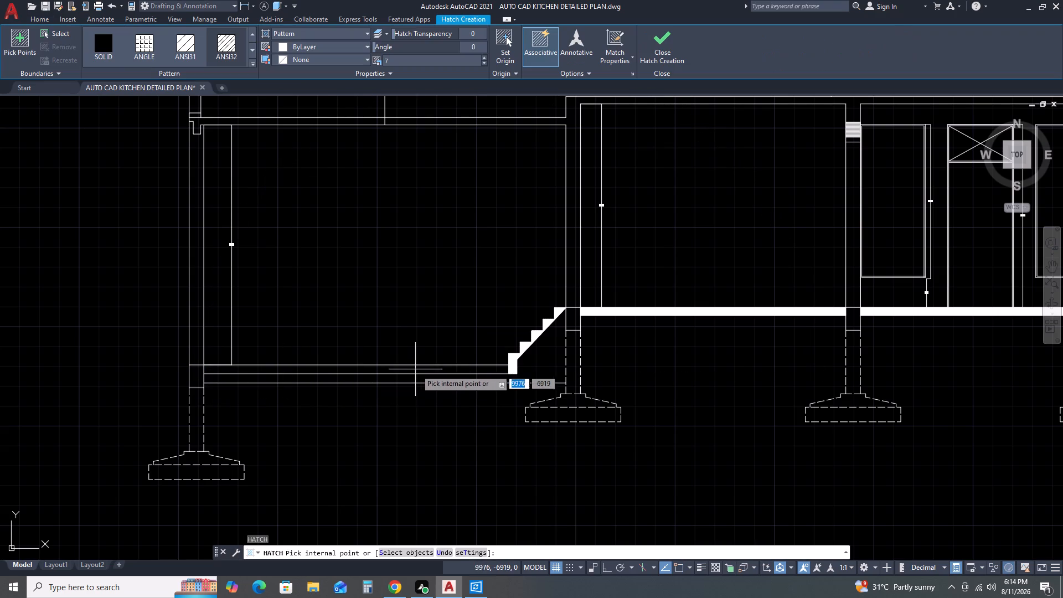
click(438, 369)
key(Escape)
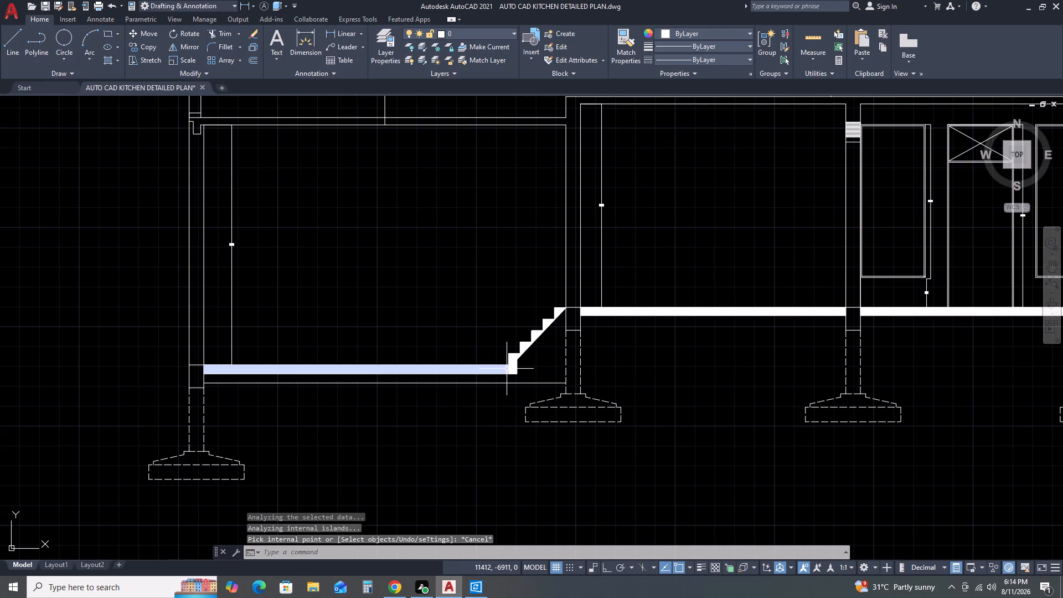
Set the pattern scale to 21 for all six ANSI32 hatches on the floor slabs, original stair and mirrored stair.
click(507, 369)
click(511, 365)
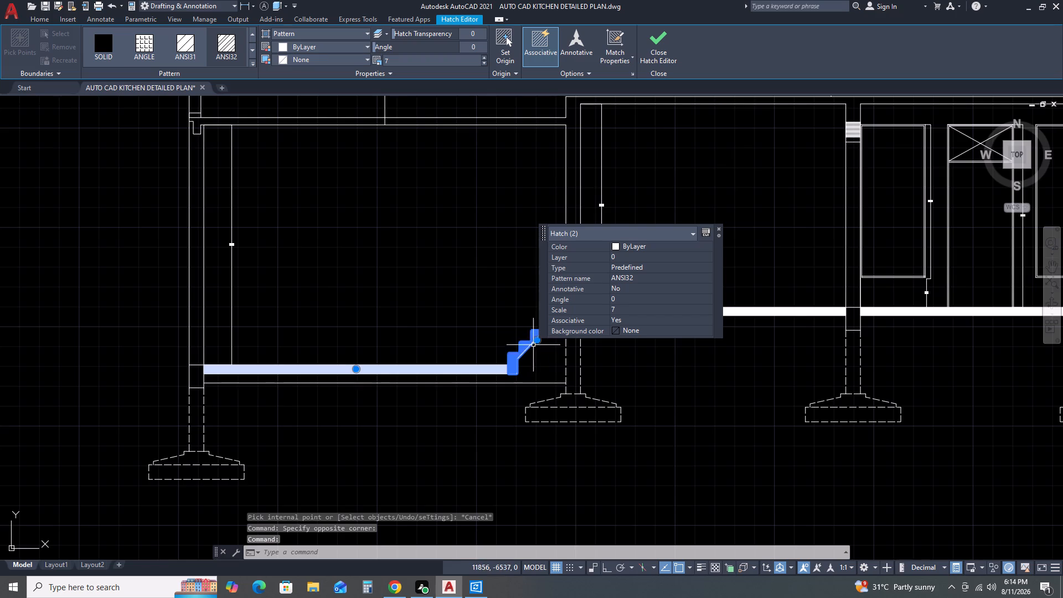
middle_drag(529, 348, 207, 411)
middle_click(207, 413)
click(272, 377)
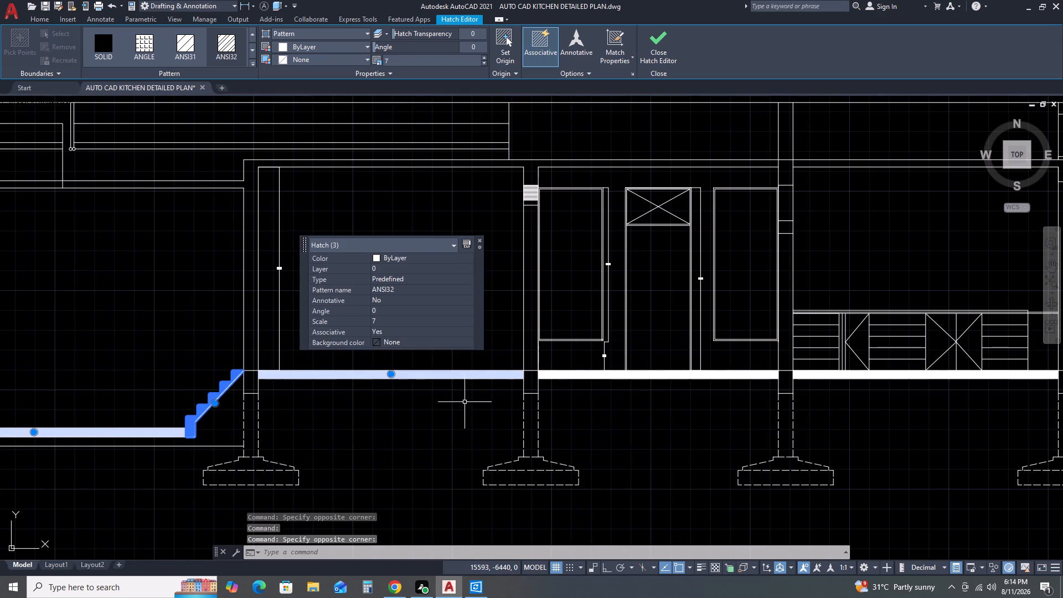
click(566, 375)
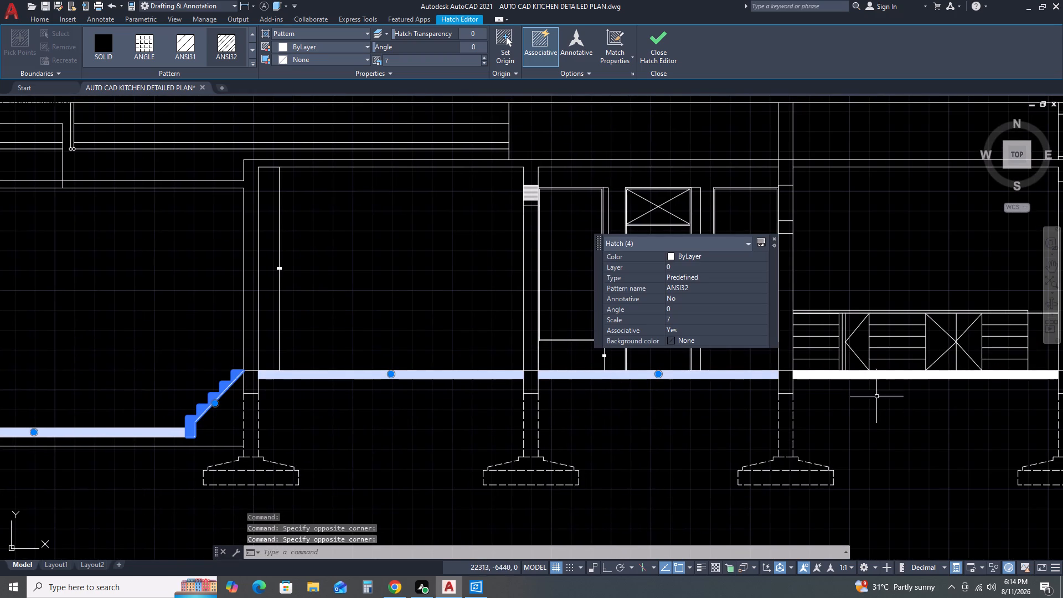
click(873, 376)
middle_drag(832, 452, 381, 470)
middle_click(374, 471)
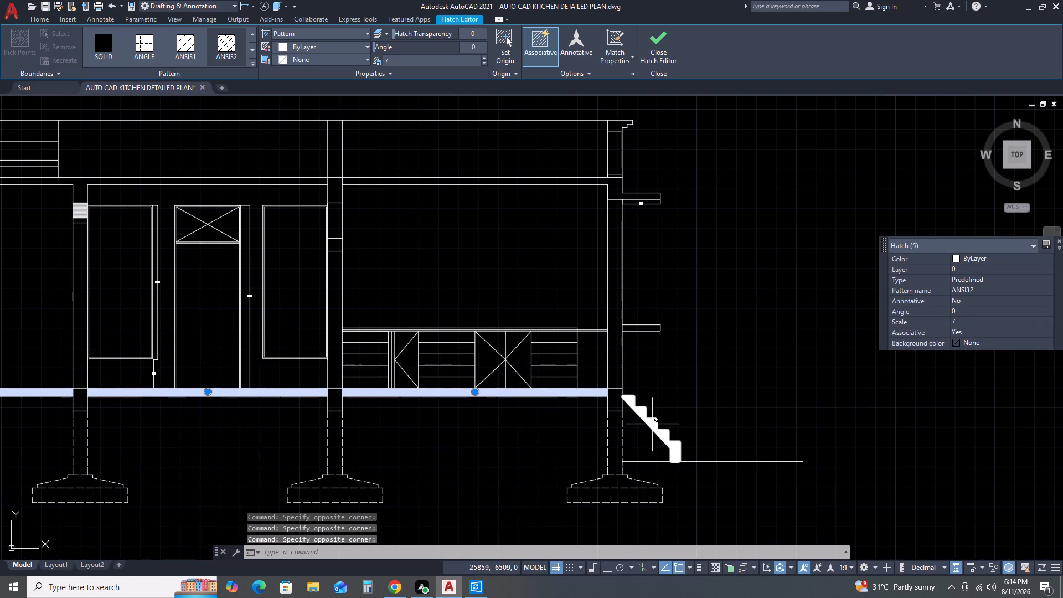
click(653, 427)
scroll(597, 416, up, 2)
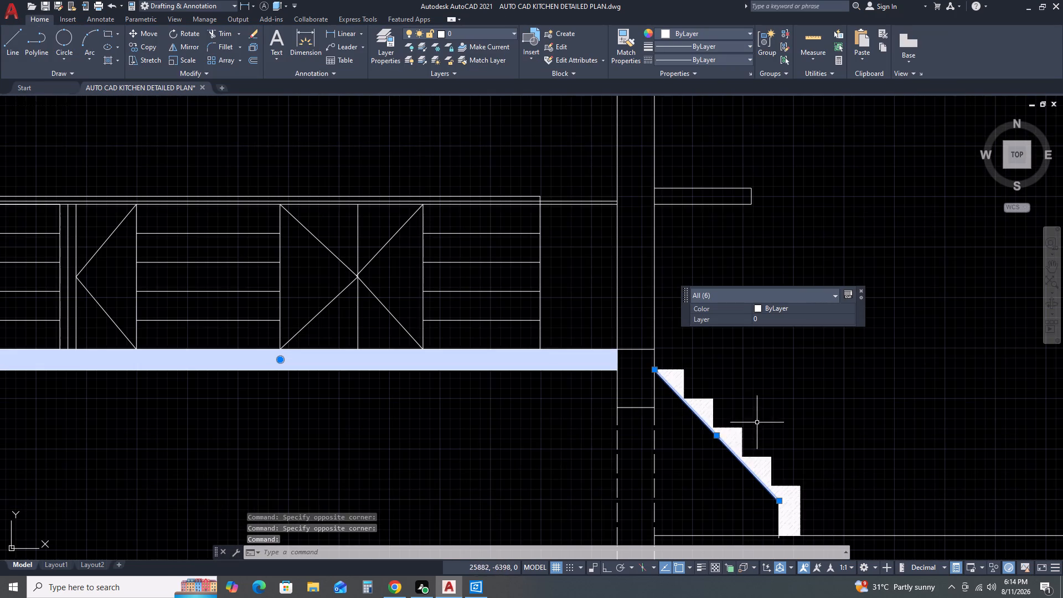
click(738, 434)
scroll(714, 436, up, 2)
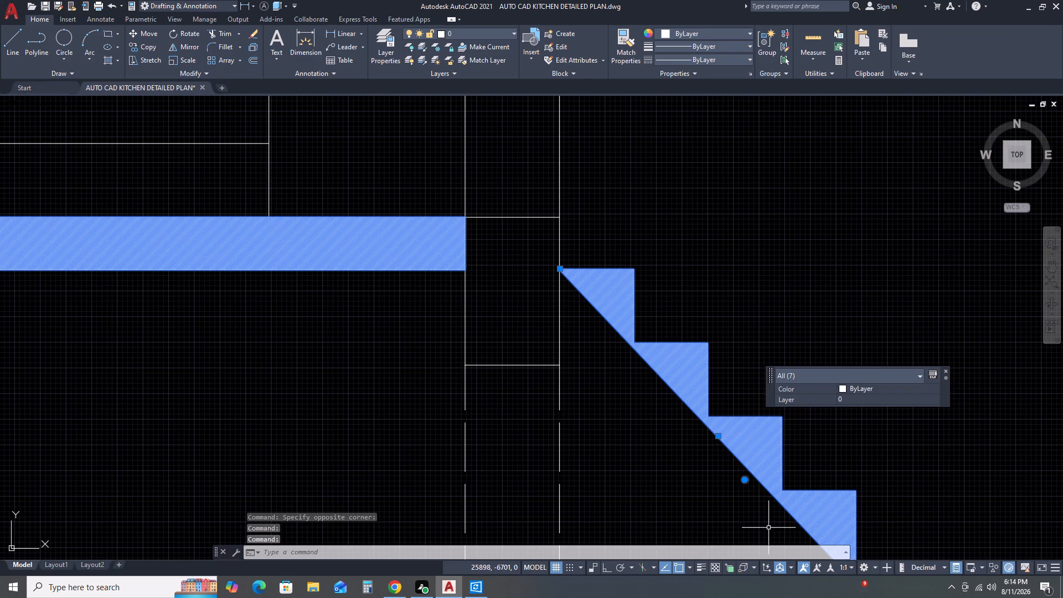
shift+drag(772, 506, 760, 493)
shift+click(747, 466)
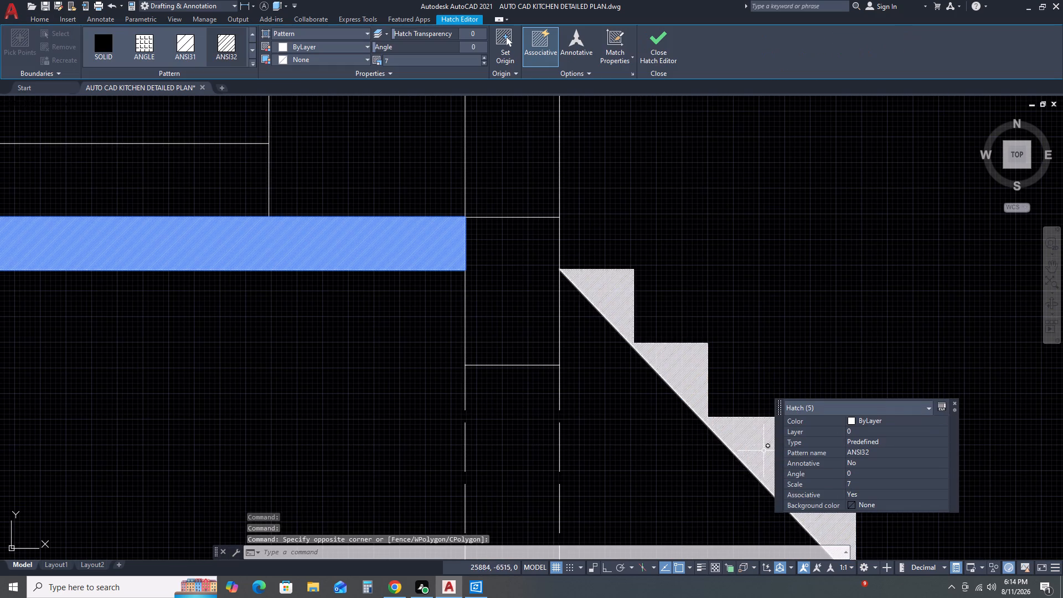
click(763, 451)
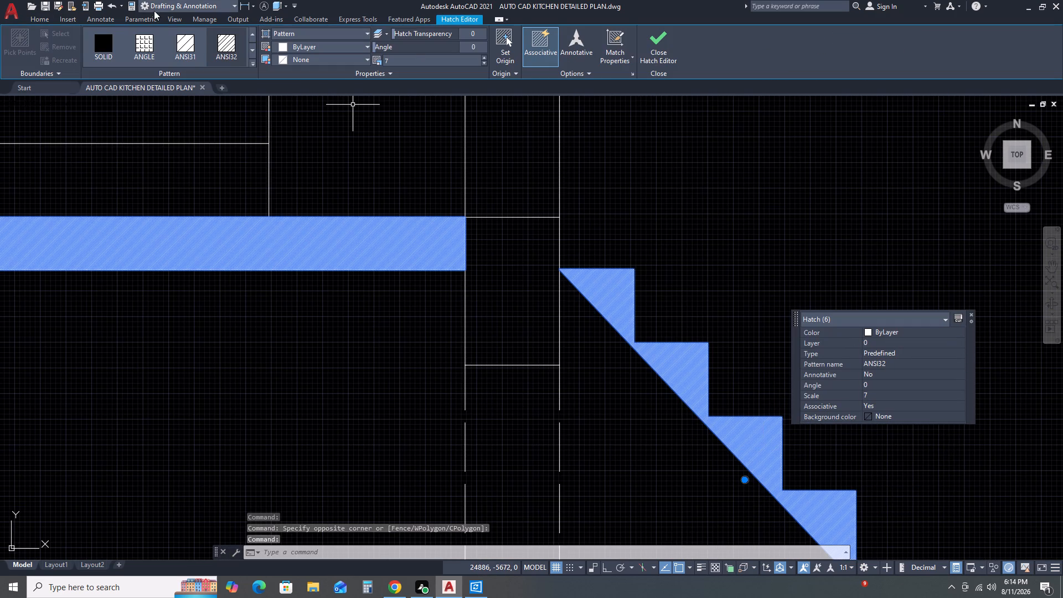
scroll(410, 55, up, 15)
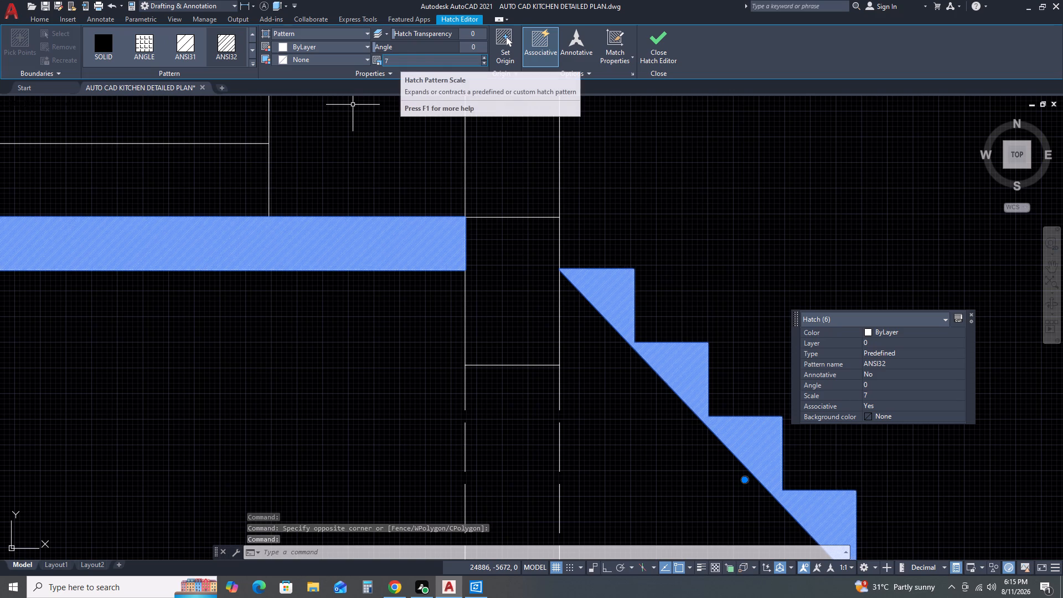
scroll(400, 62, up, 20)
scroll(400, 62, up, 6)
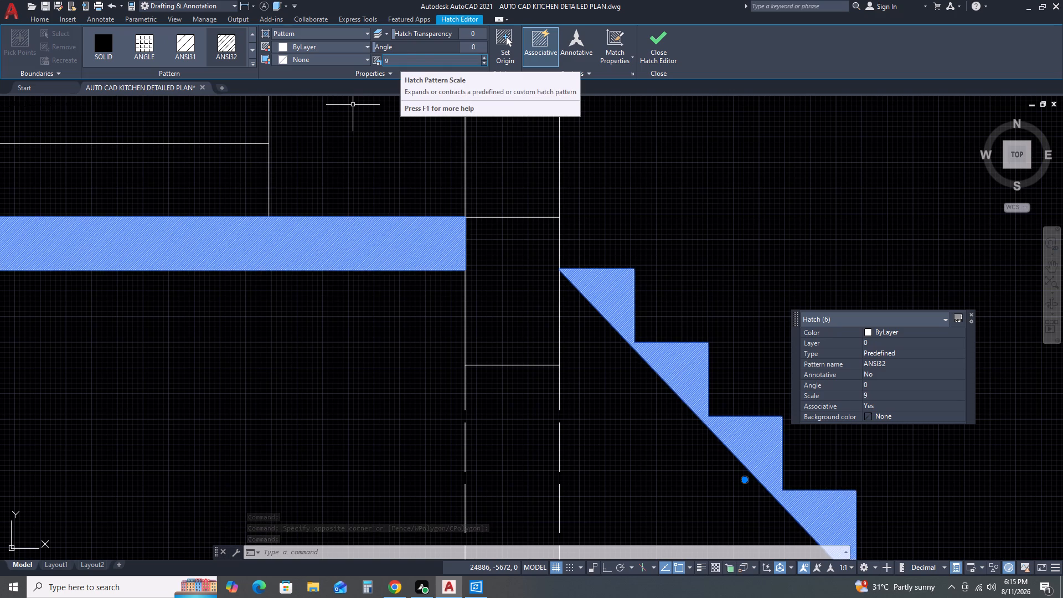
scroll(398, 63, up, 11)
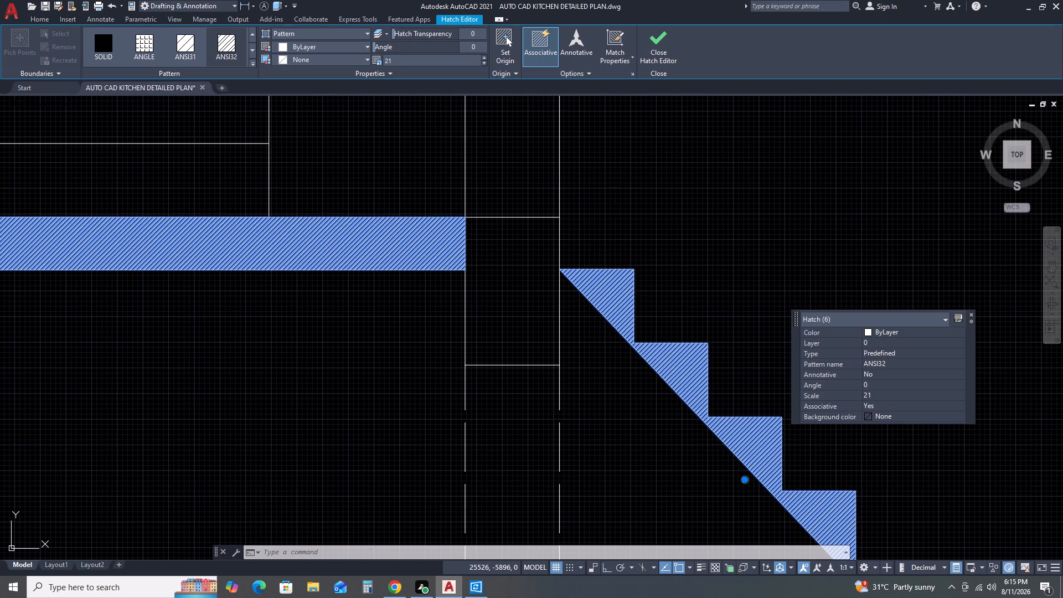
click(616, 197)
click(659, 42)
scroll(673, 146, down, 3)
key(Escape)
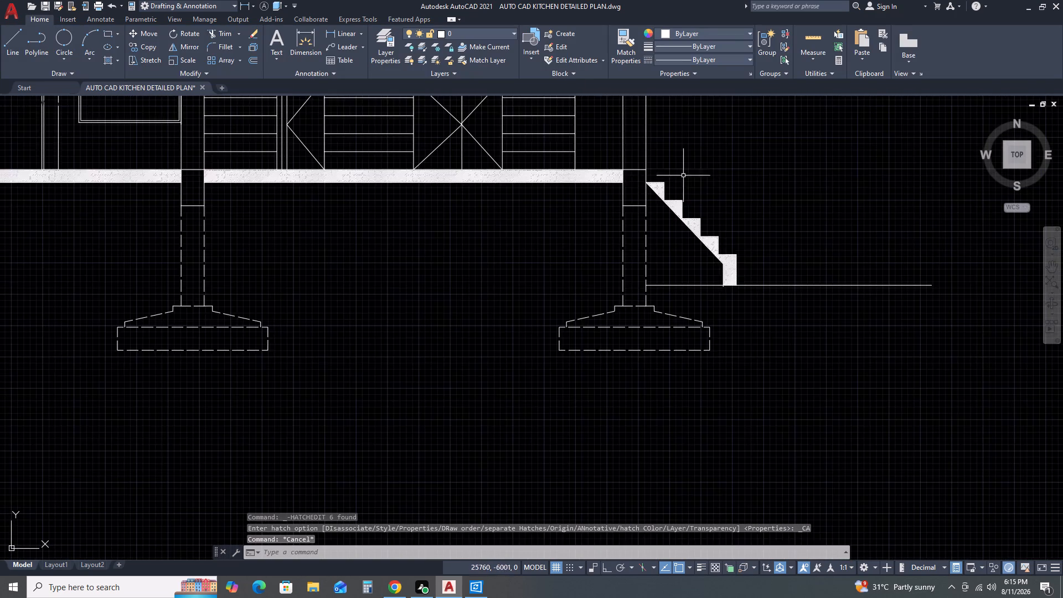
Draw a horizontal line about 5600 long below the lower floor, from the footing beside the original stair to the far wall's inner face.
scroll(686, 199, down, 1)
middle_drag(499, 206, 669, 277)
middle_click(669, 277)
middle_click(669, 277)
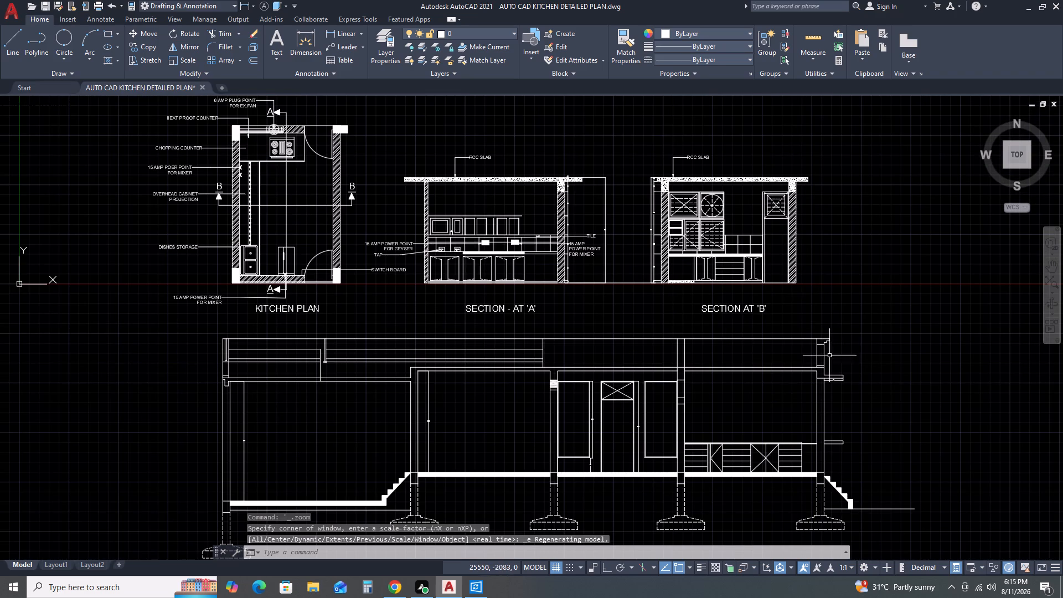
scroll(823, 352, down, 1)
middle_drag(833, 377, 801, 275)
scroll(518, 347, up, 1)
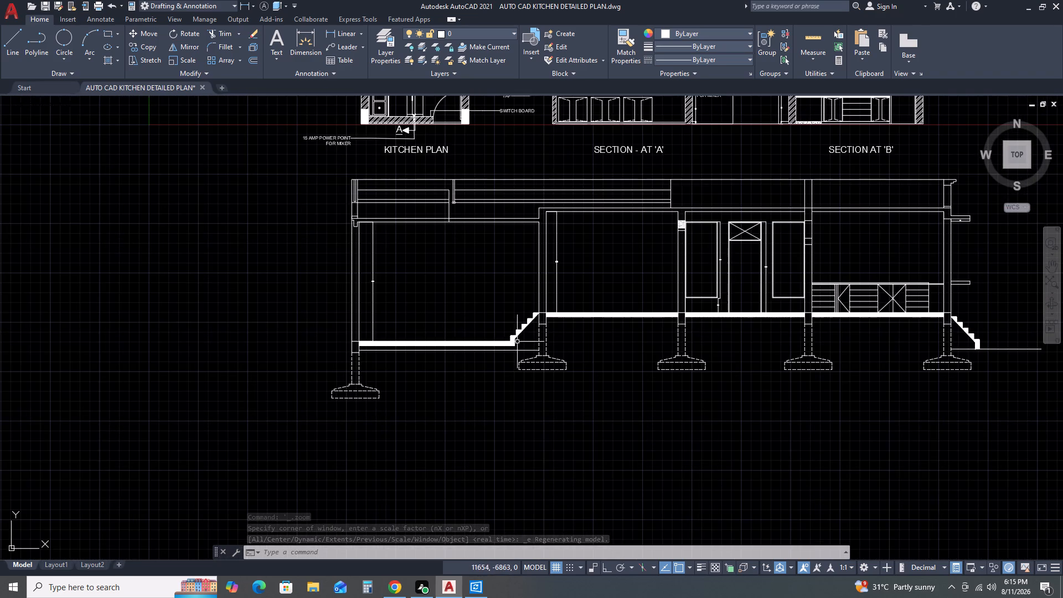
scroll(490, 351, up, 2)
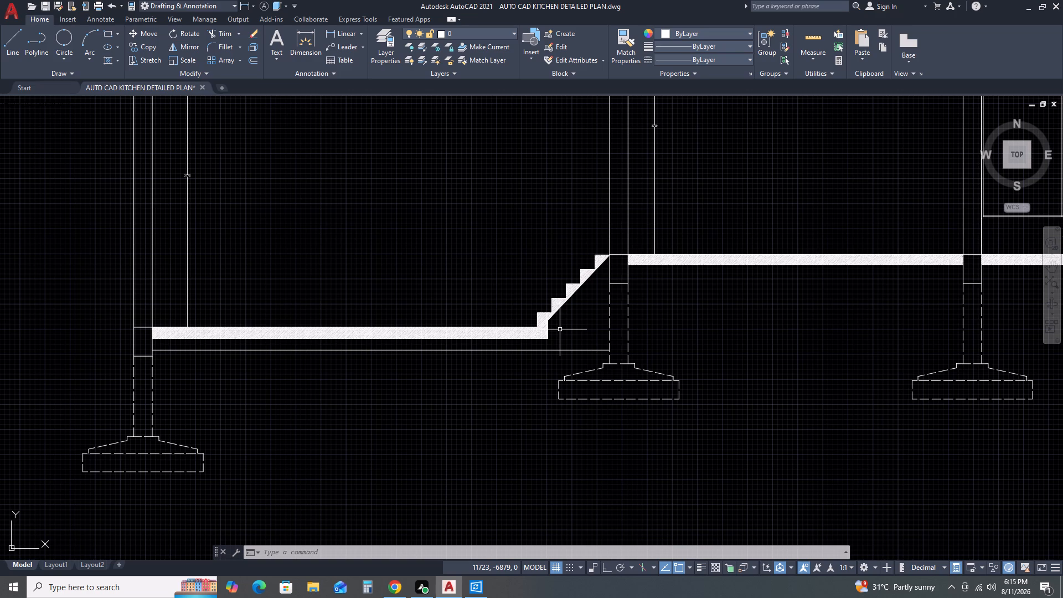
text(L)
key(space)
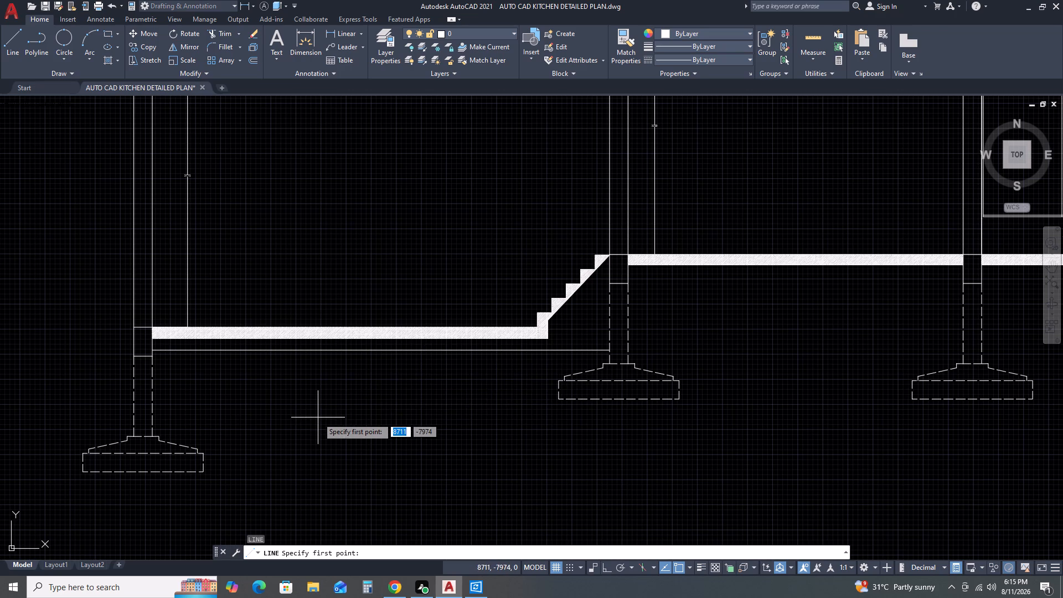
click(601, 369)
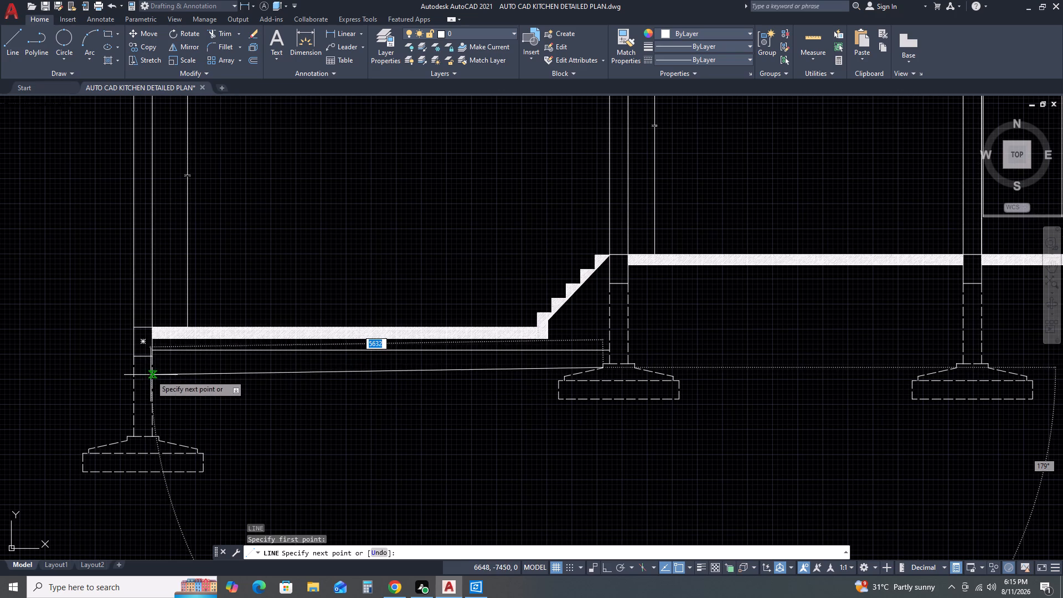
key(F8)
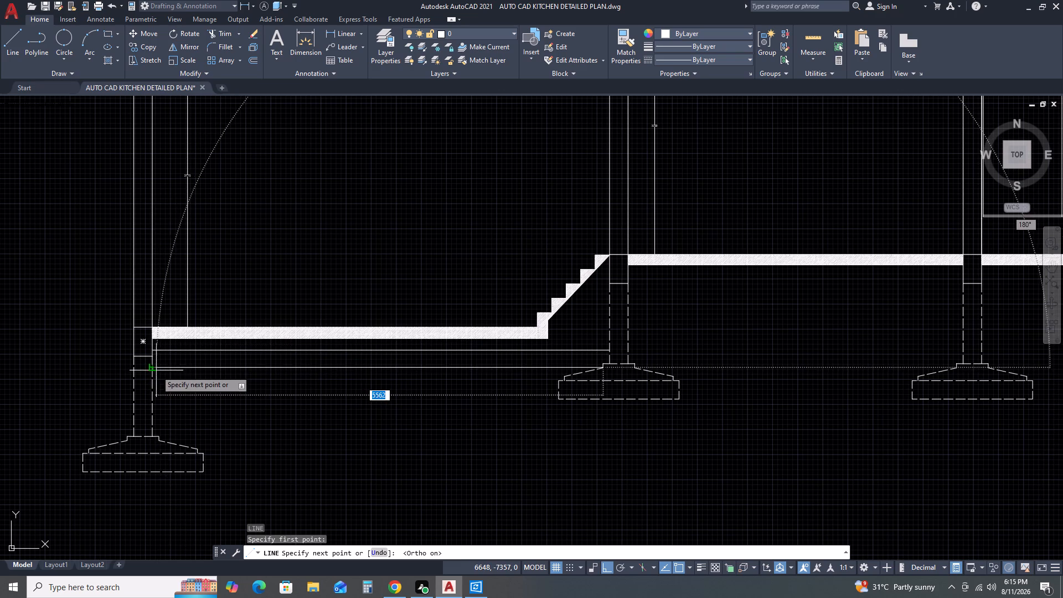
click(152, 367)
key(Escape)
Draw a horizontal line about 4174 long below the first upper-floor slab, joining the plinth bottoms of the walls at its two ends.
key(space)
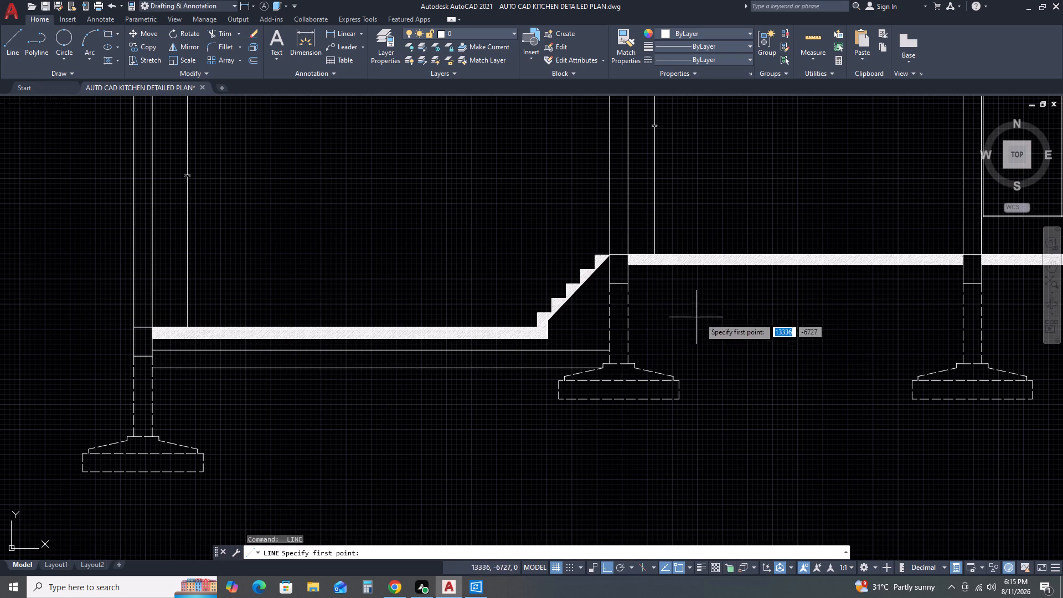
middle_drag(760, 324, 546, 362)
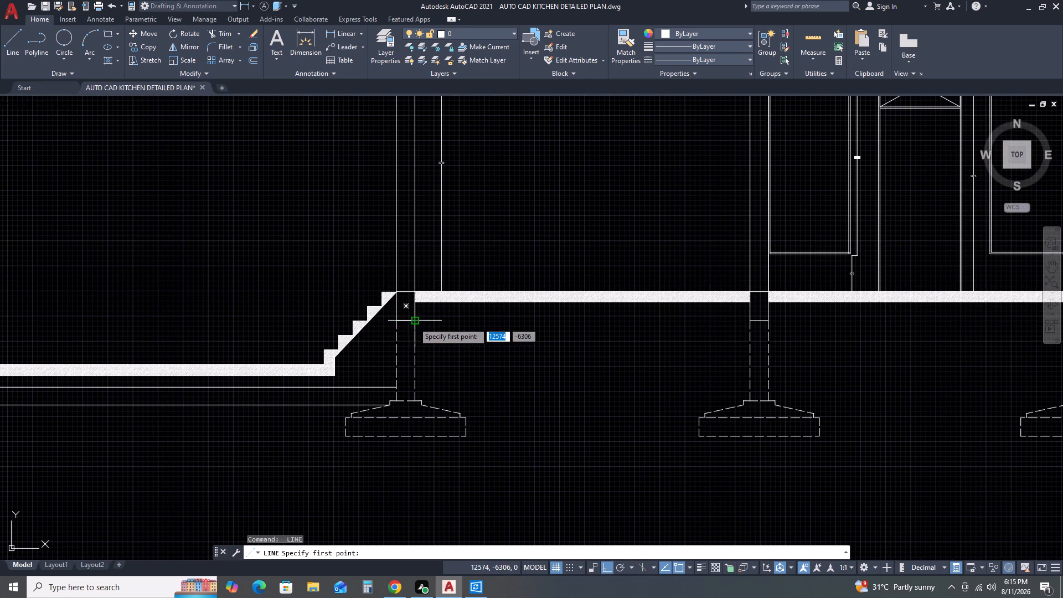
click(414, 322)
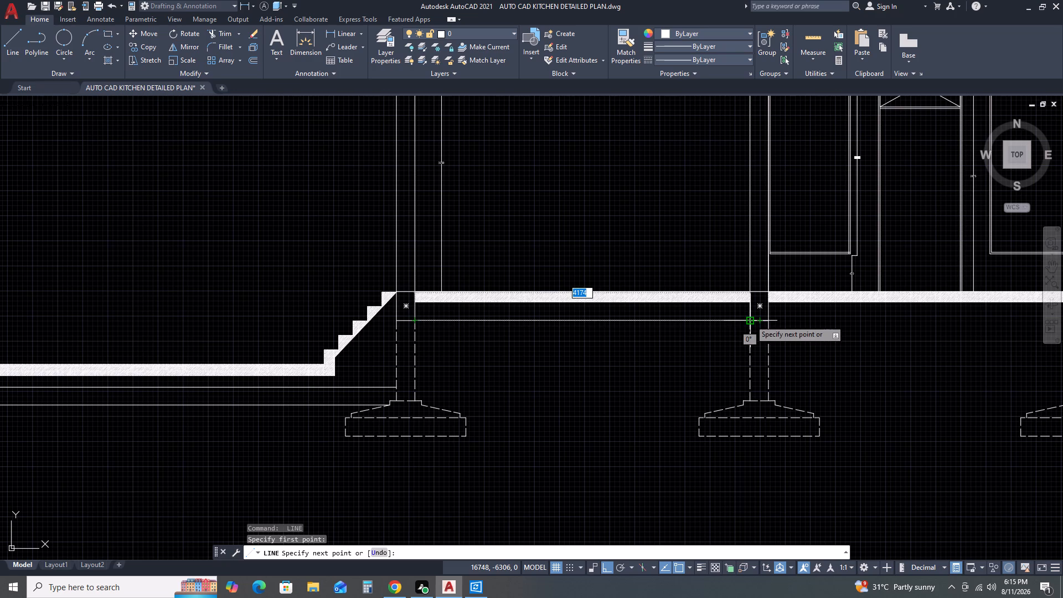
click(750, 320)
key(Escape)
Draw a horizontal line below the middle upper-floor slab, level with the wall plinth bottoms, spanning between the two walls.
scroll(789, 336, down, 1)
middle_drag(889, 349, 655, 351)
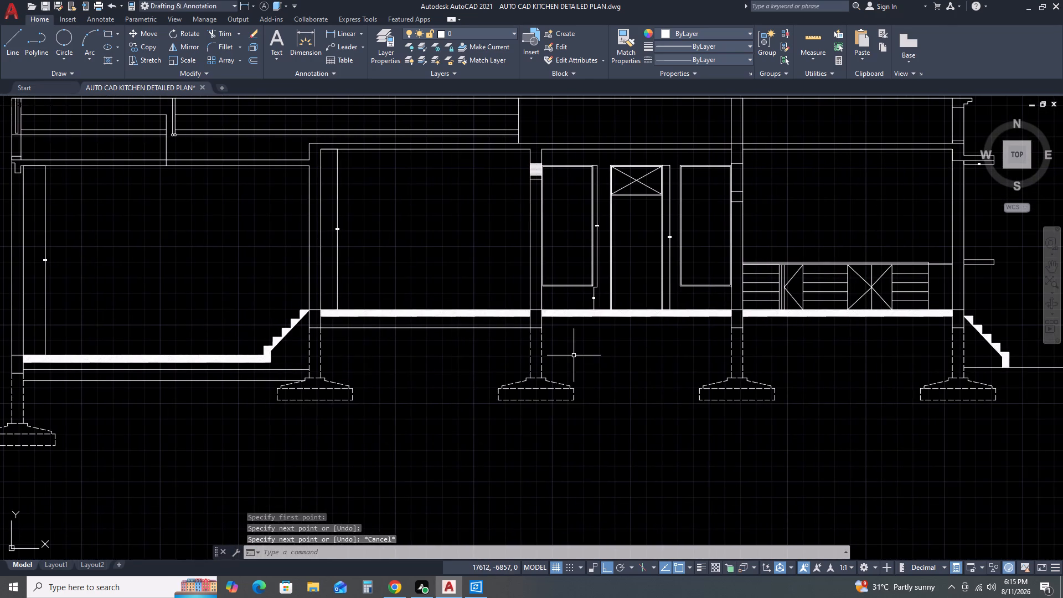
key(space)
click(544, 331)
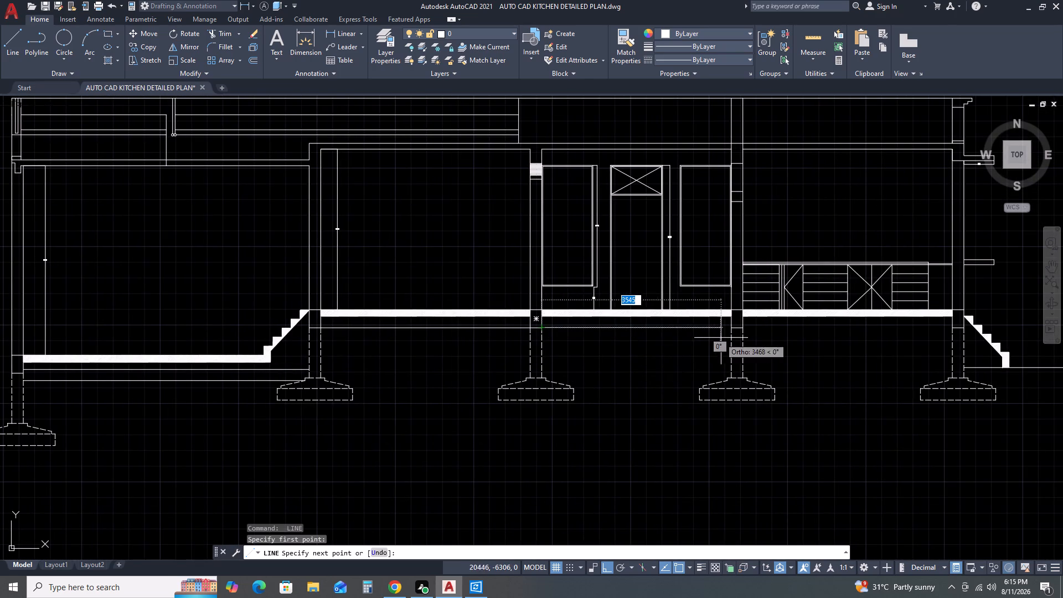
click(727, 329)
key(space)
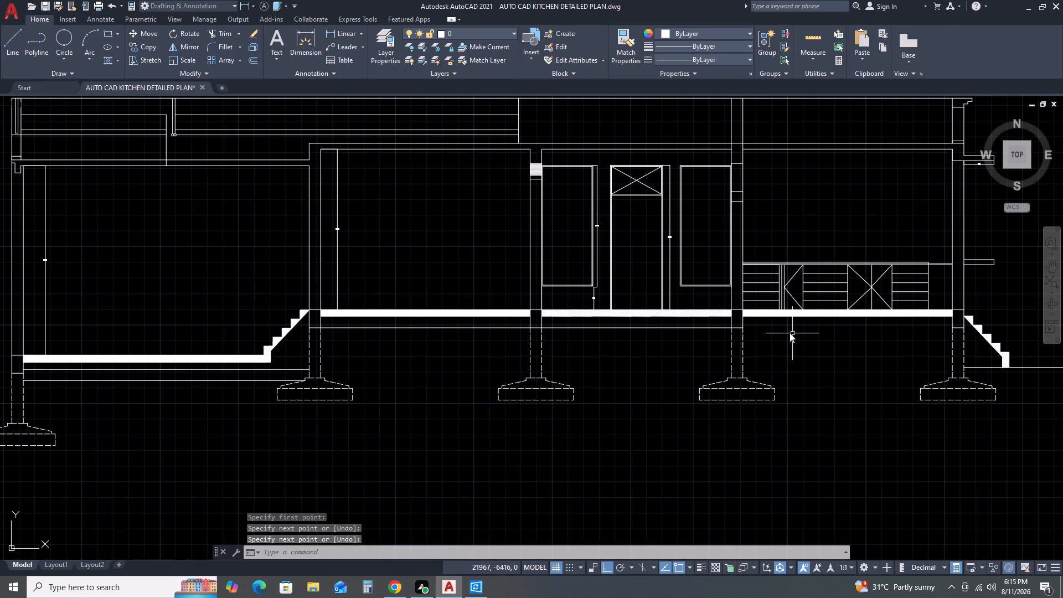
Draw a horizontal line below the slab under the kitchen cabinets, level with the plinth bottoms, ending at the outer wall's inner face.
key(space)
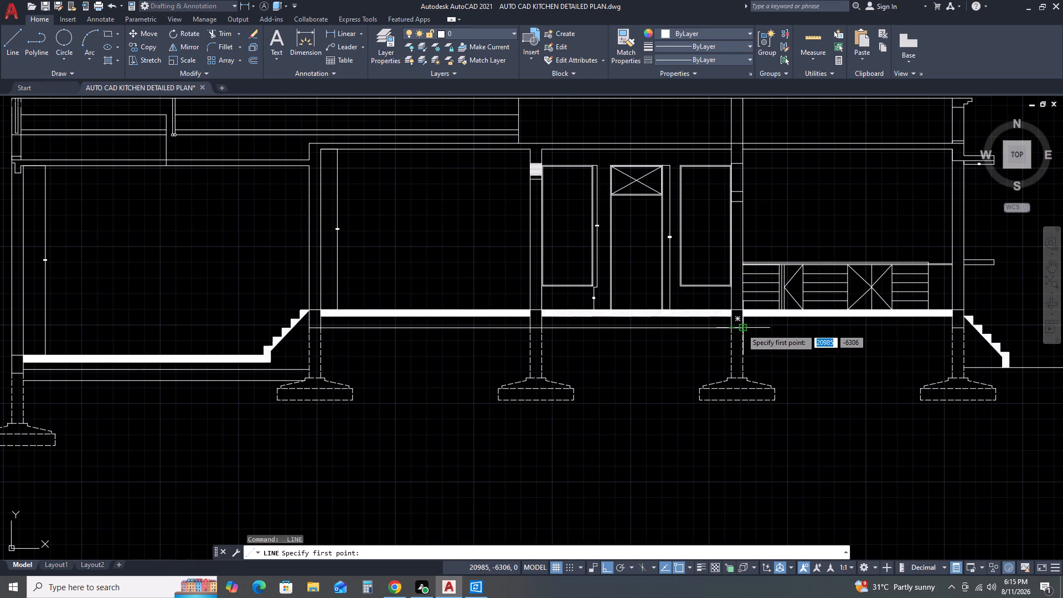
scroll(742, 329, up, 2)
click(744, 328)
middle_drag(871, 329, 289, 303)
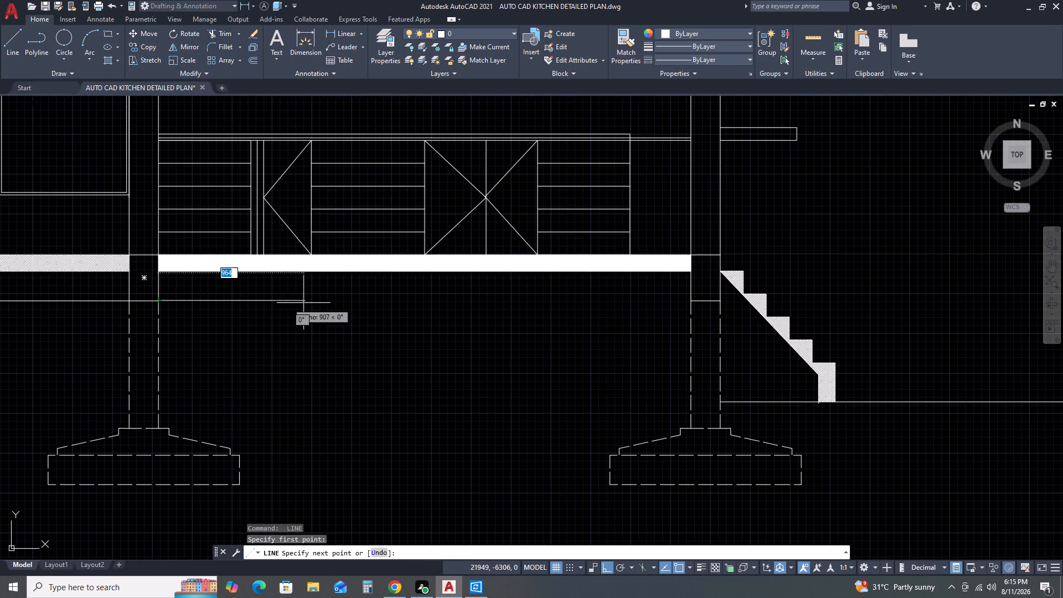
click(688, 301)
key(Escape)
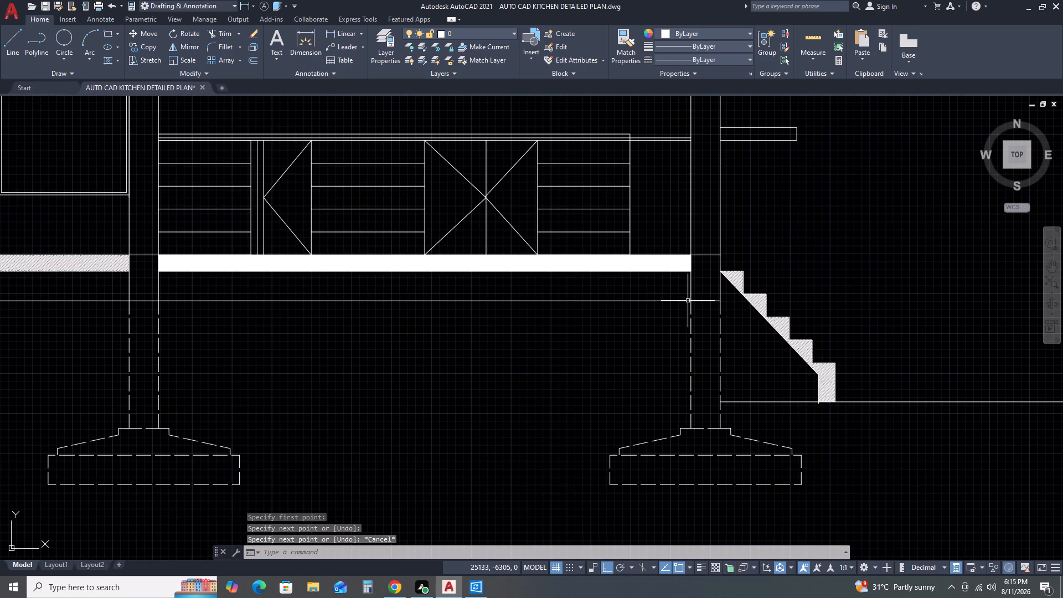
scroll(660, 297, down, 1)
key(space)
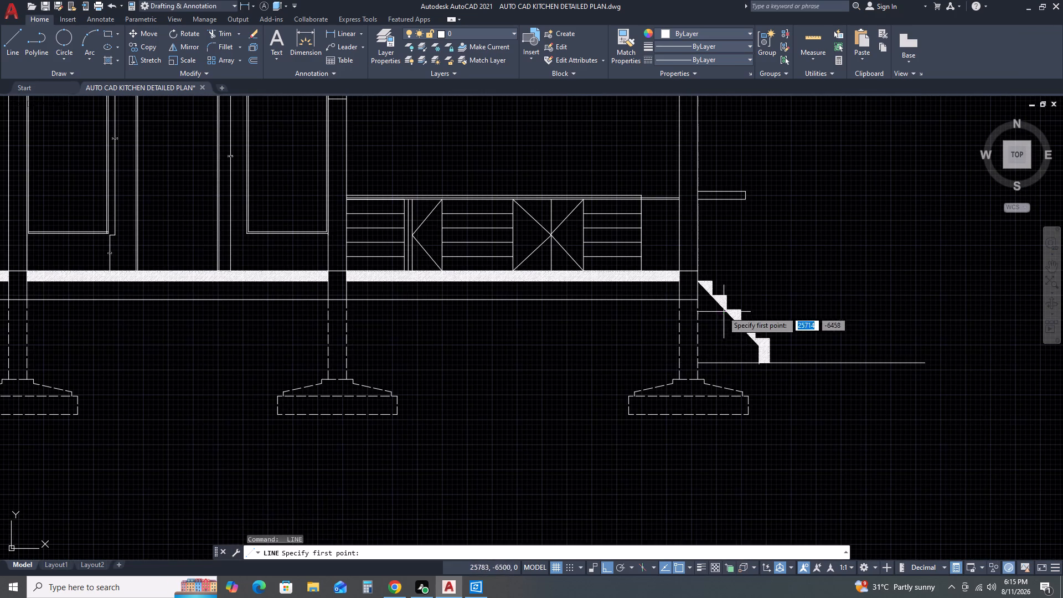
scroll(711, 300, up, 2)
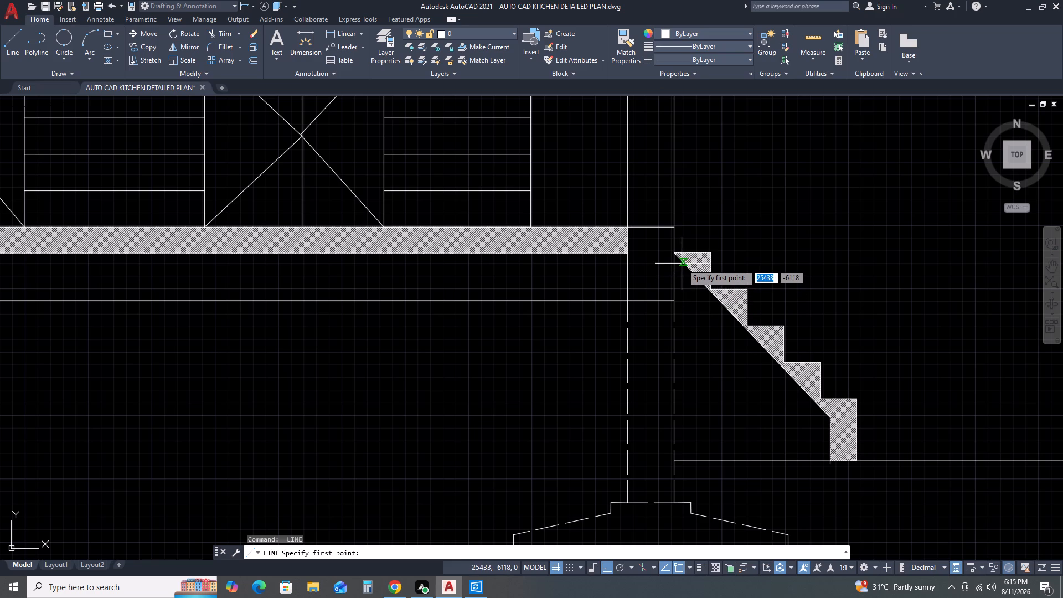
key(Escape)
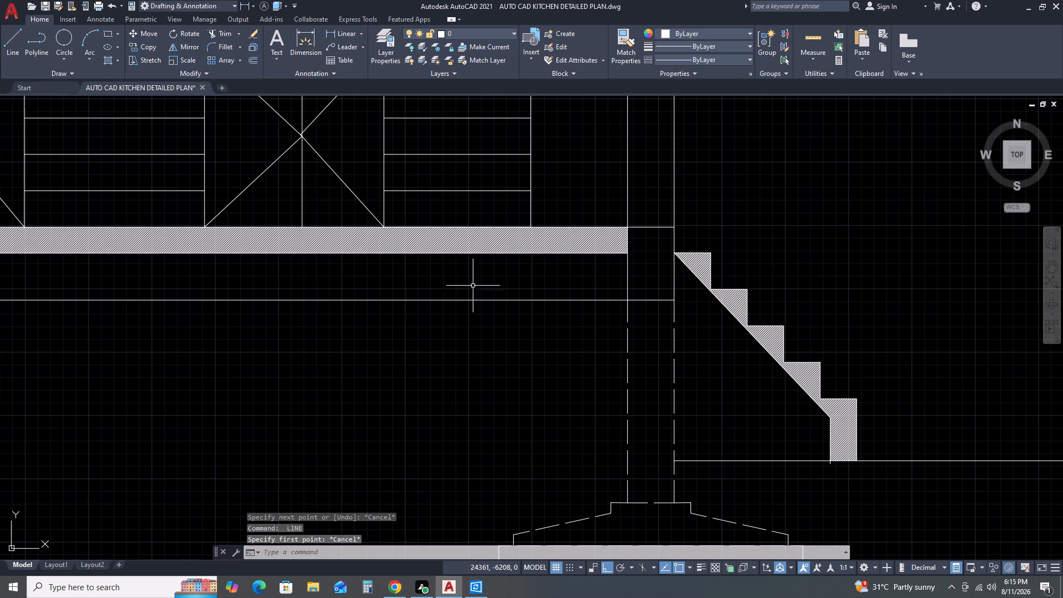
Move the mirrored stair with its hatch about 380 horizontally away from the outer wall.
click(662, 235)
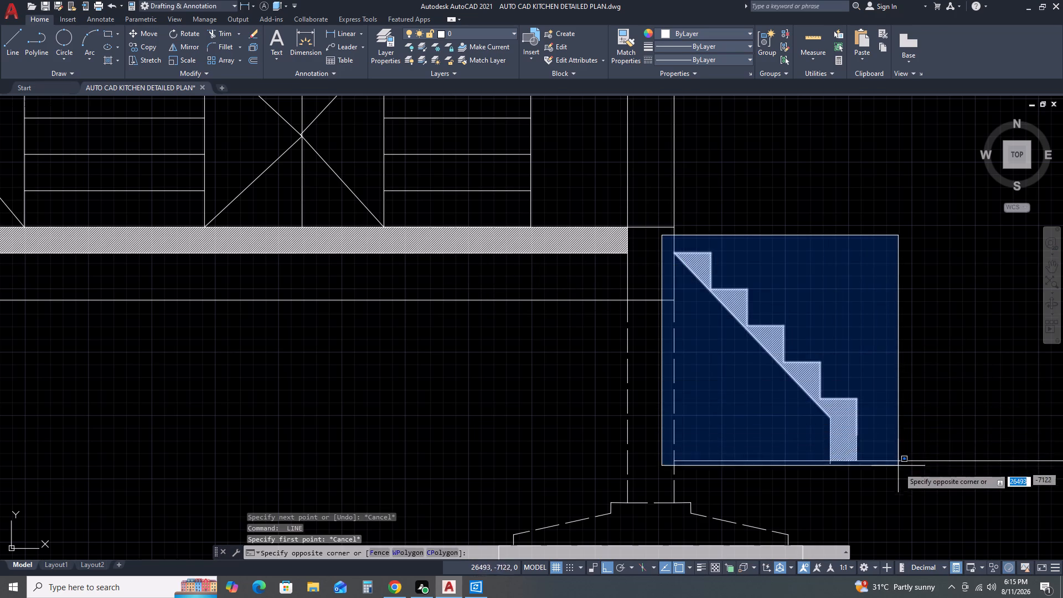
click(900, 476)
key(m)
key(space)
drag(919, 429, 929, 425)
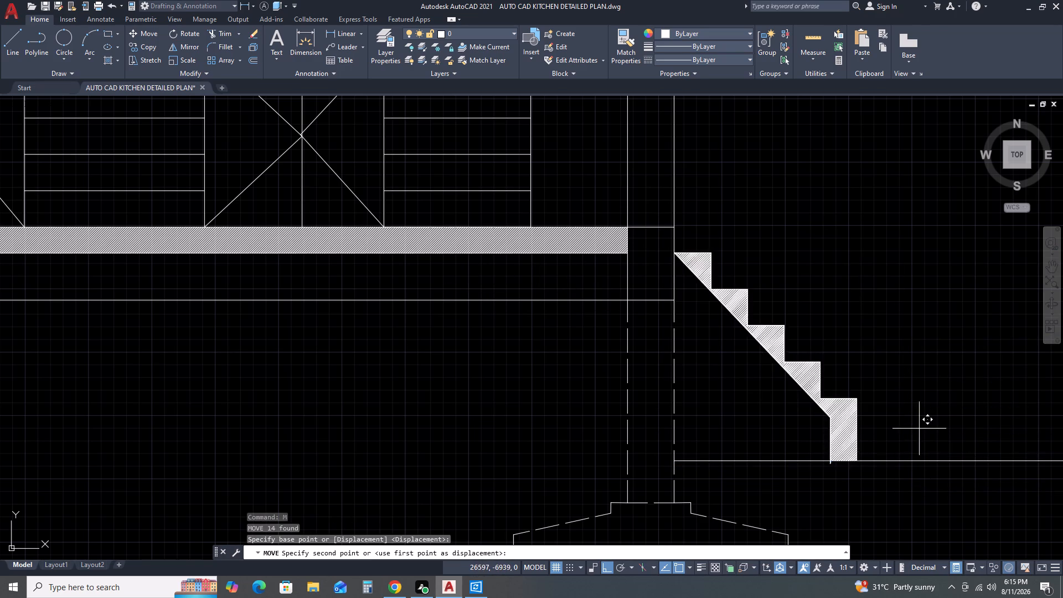
click(996, 416)
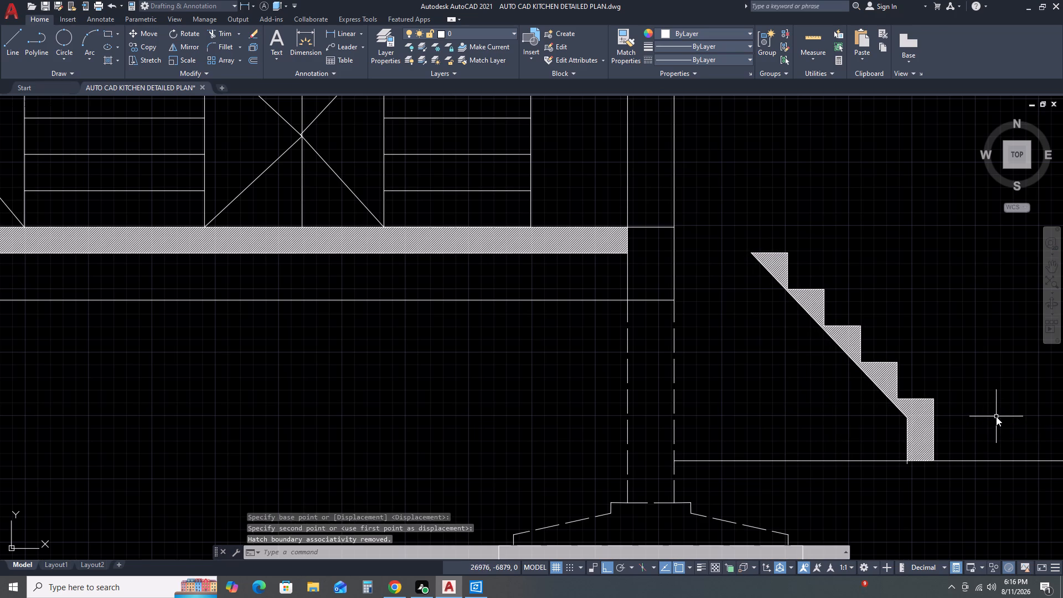
key(Escape)
Draw a landing line about 560 long from the outer wall at slab-top level, with a vertical drop to the top step's outer corner.
key(l)
key(space)
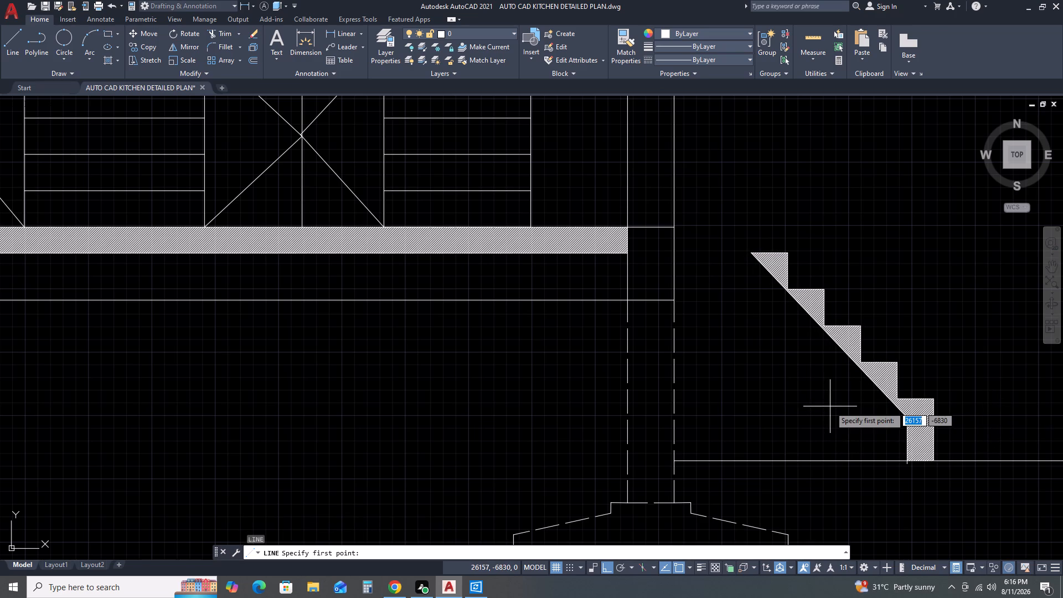
click(673, 225)
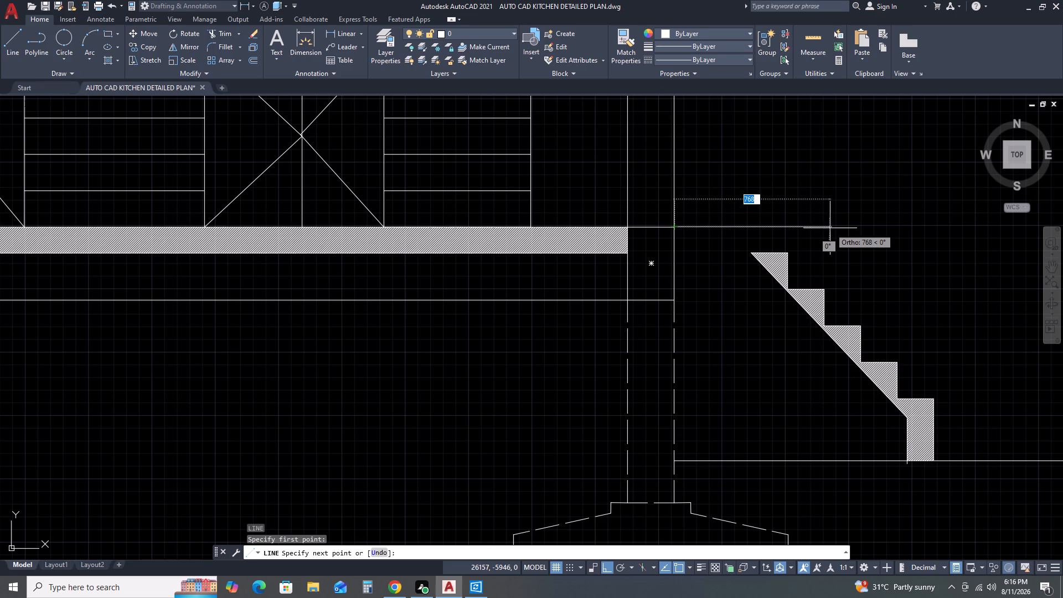
click(788, 229)
click(787, 254)
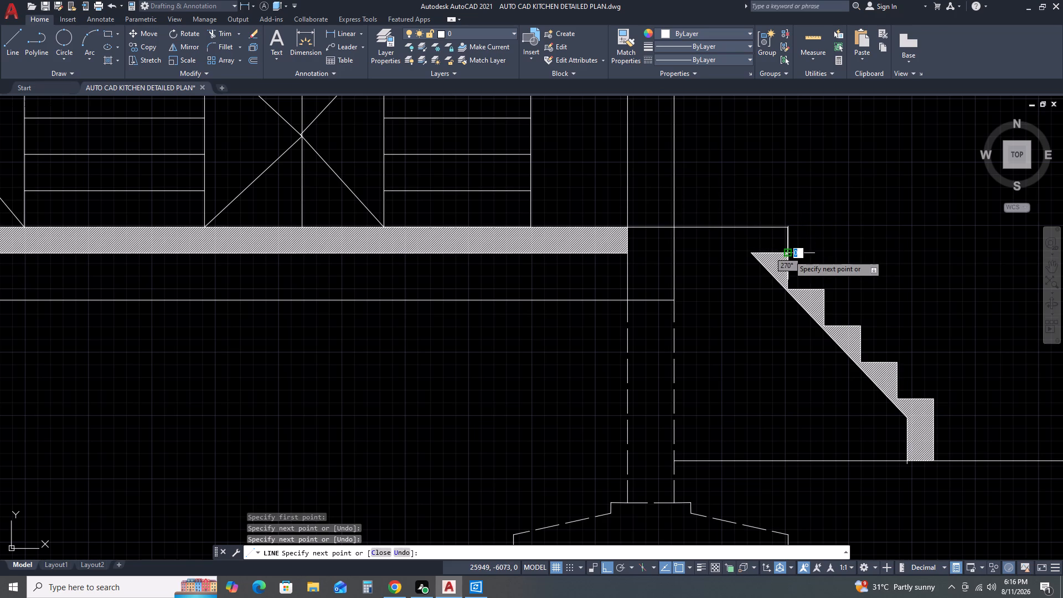
key(Escape)
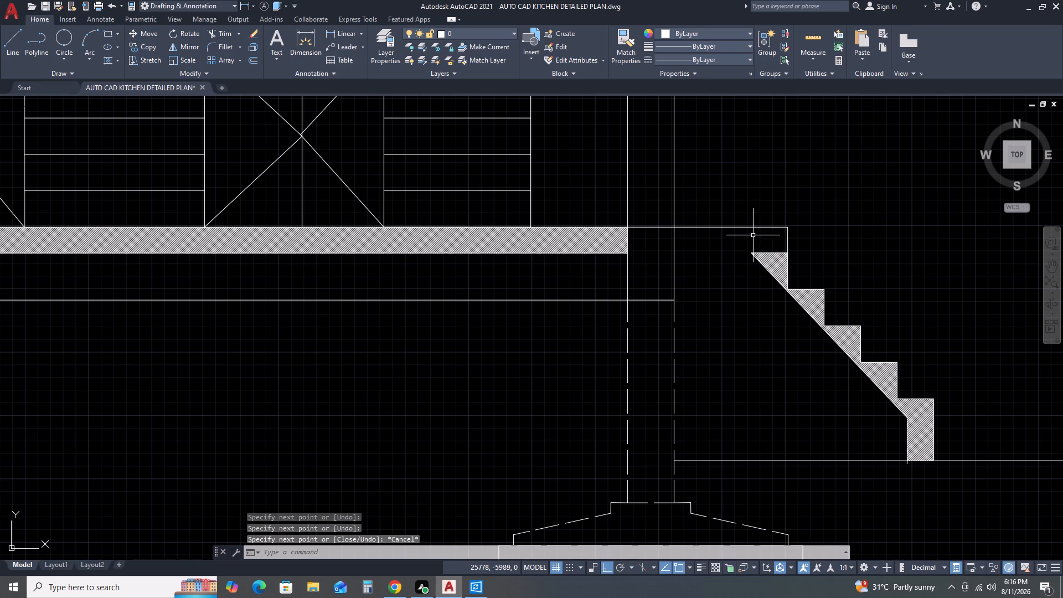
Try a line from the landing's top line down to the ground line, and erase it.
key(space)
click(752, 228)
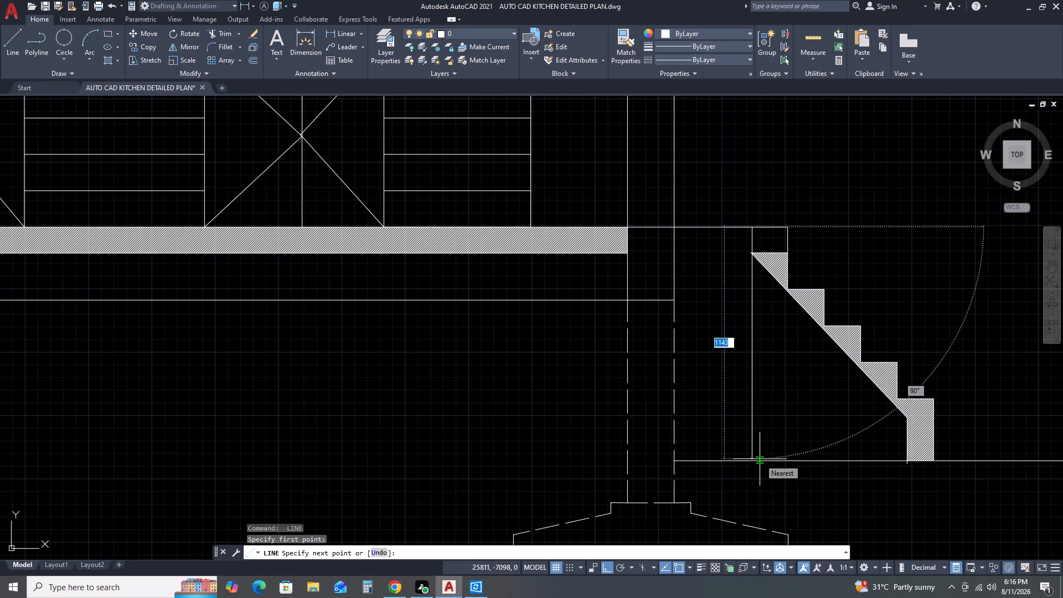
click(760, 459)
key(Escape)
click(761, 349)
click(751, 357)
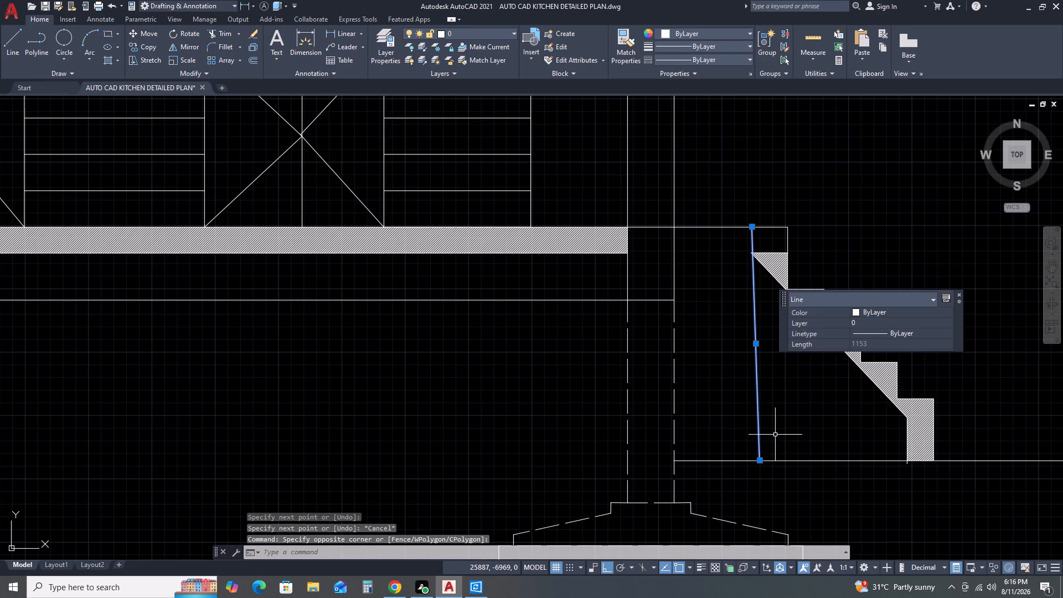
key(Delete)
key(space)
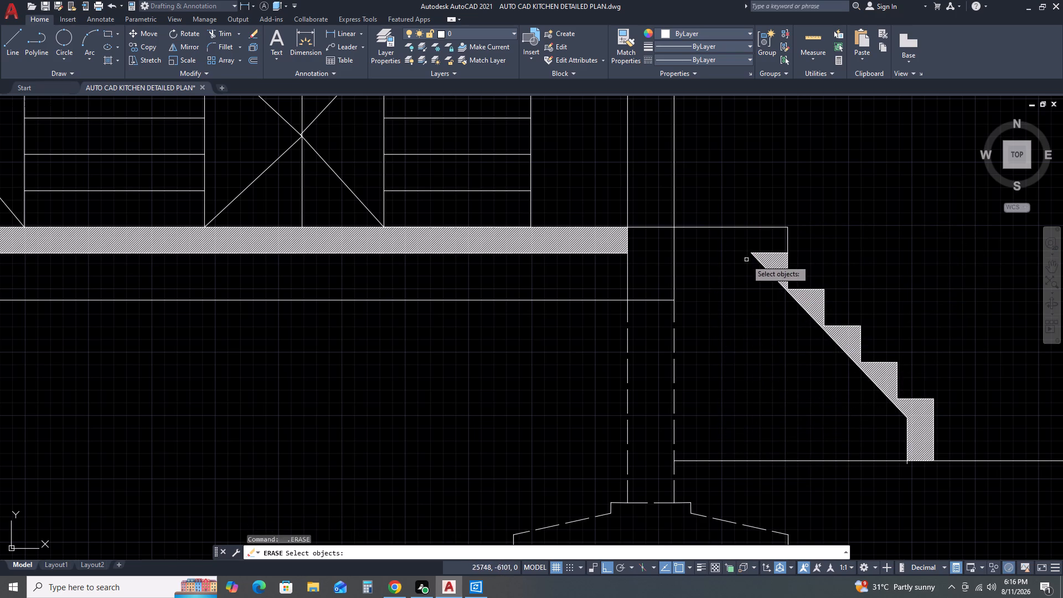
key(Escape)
Draw a vertical line from the stair's inner top corner down to the ground line and back up to the landing's top line.
text(L)
key(space)
click(751, 253)
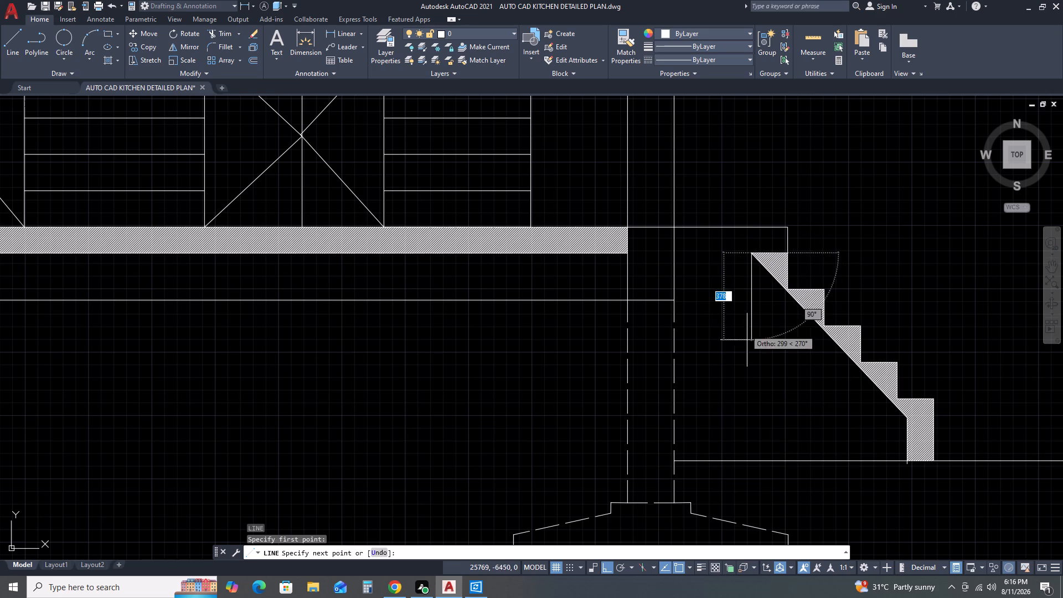
click(754, 462)
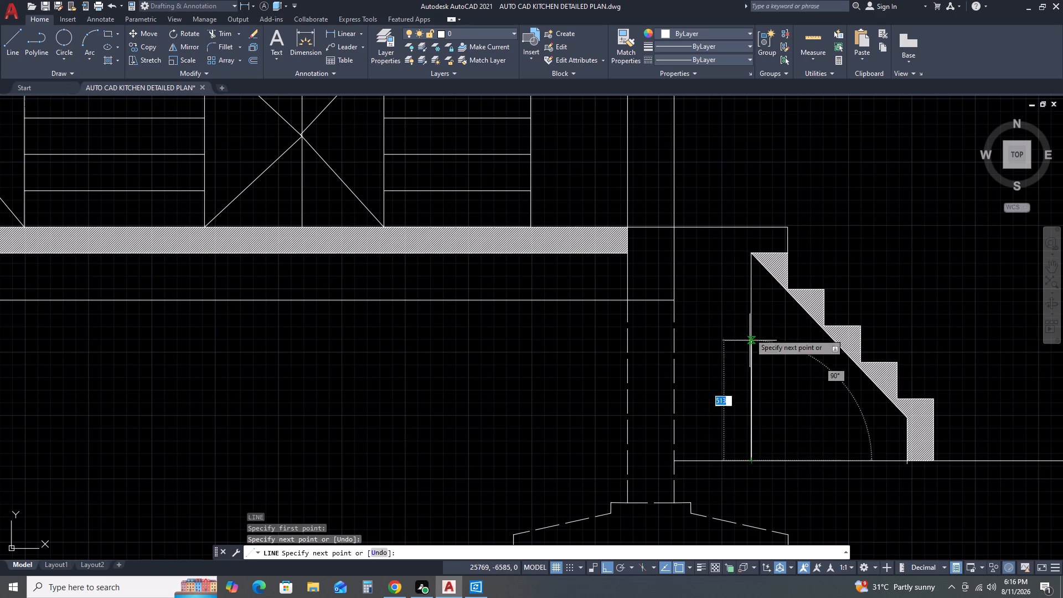
click(749, 229)
key(Escape)
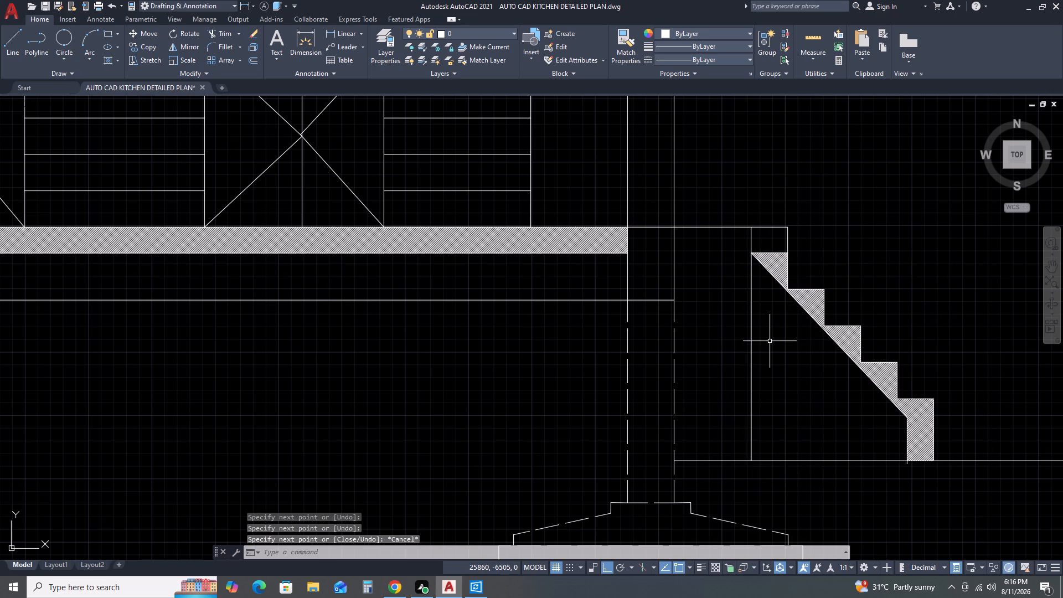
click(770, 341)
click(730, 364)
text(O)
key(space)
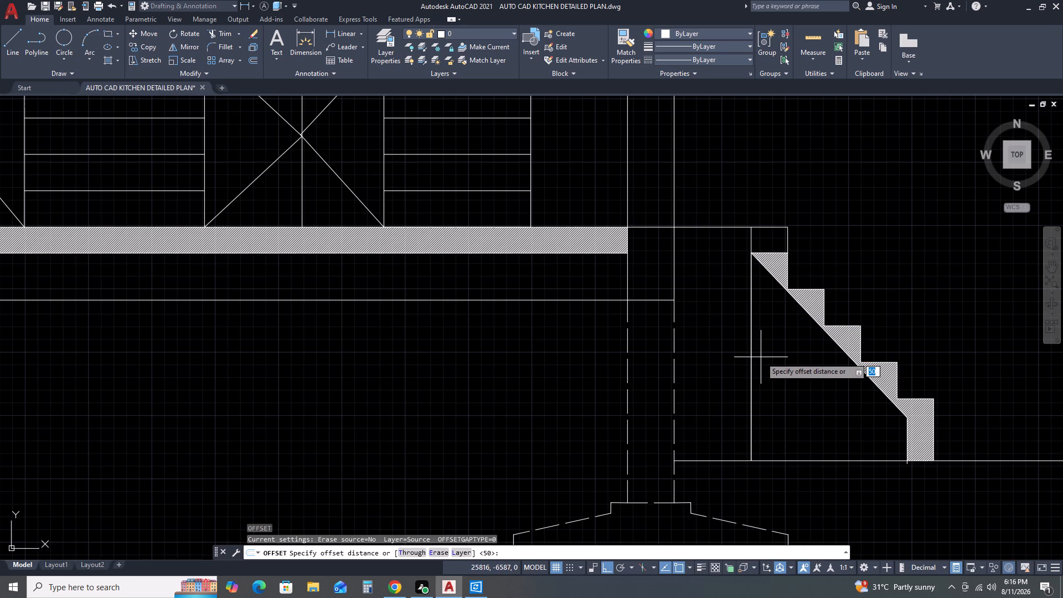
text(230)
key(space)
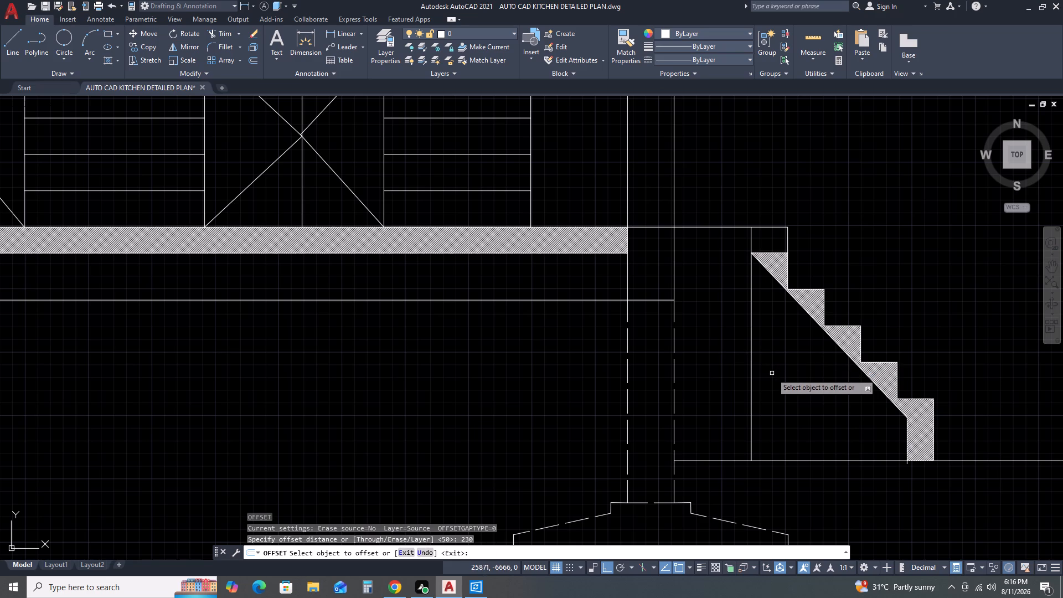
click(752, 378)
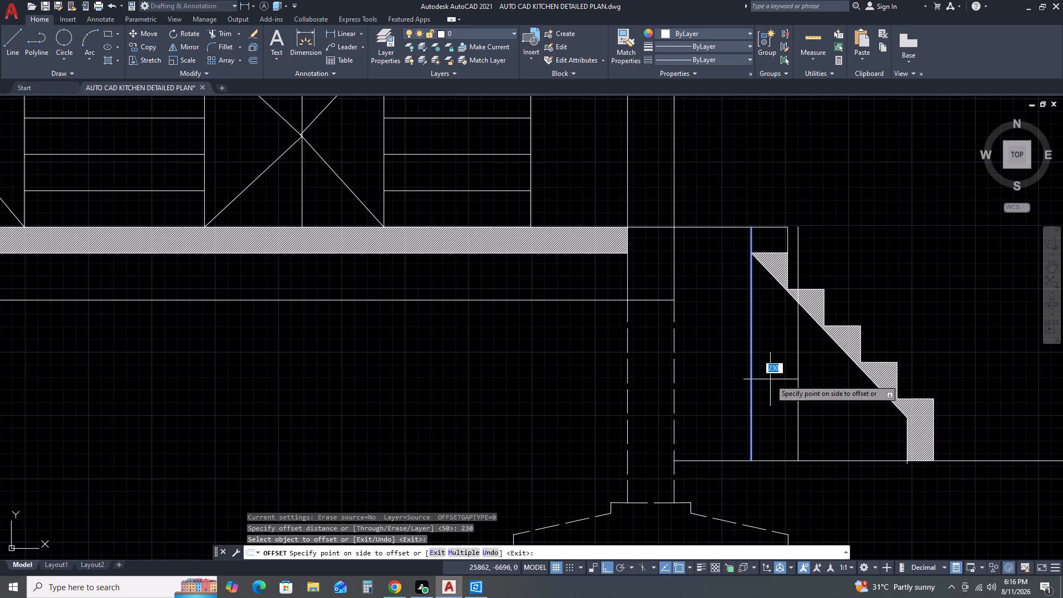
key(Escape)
Offset the full-height vertical line below the landing by 180 to both sides, toward the stair and toward the outer wall.
click(753, 358)
click(749, 361)
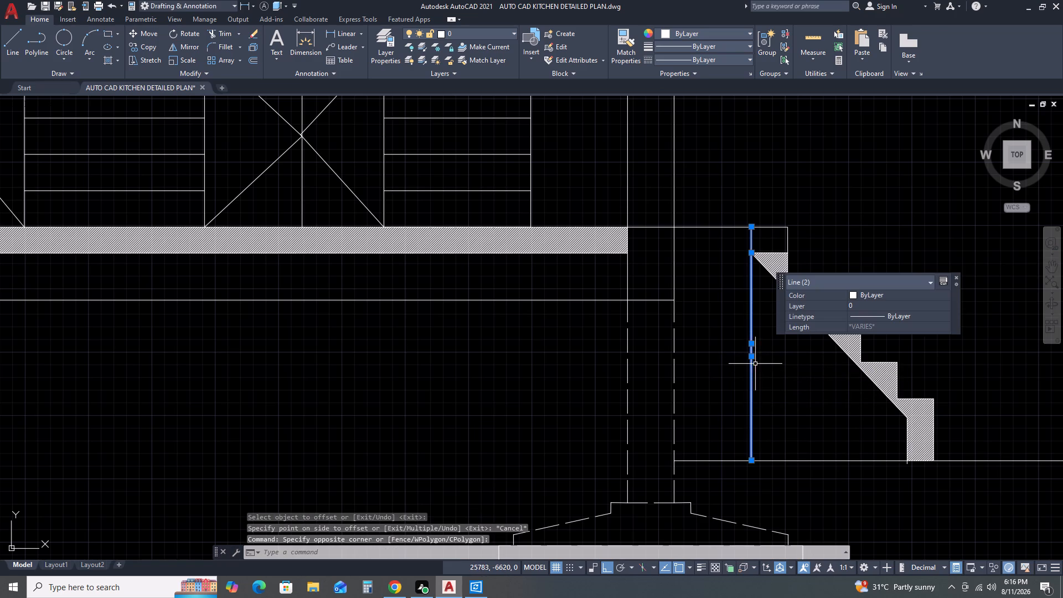
text(O 18)
text(0)
key(space)
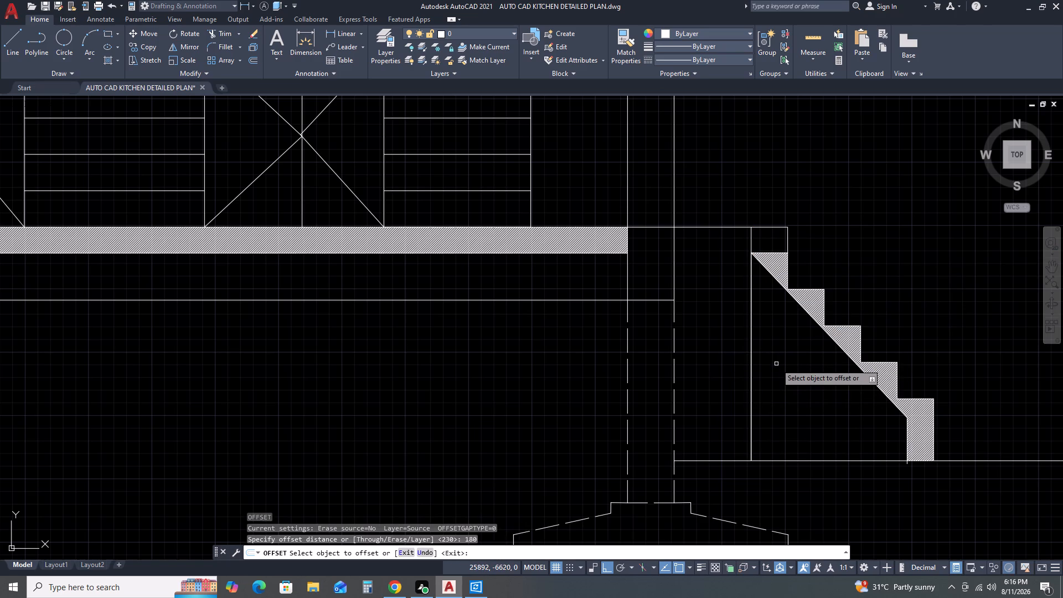
click(752, 383)
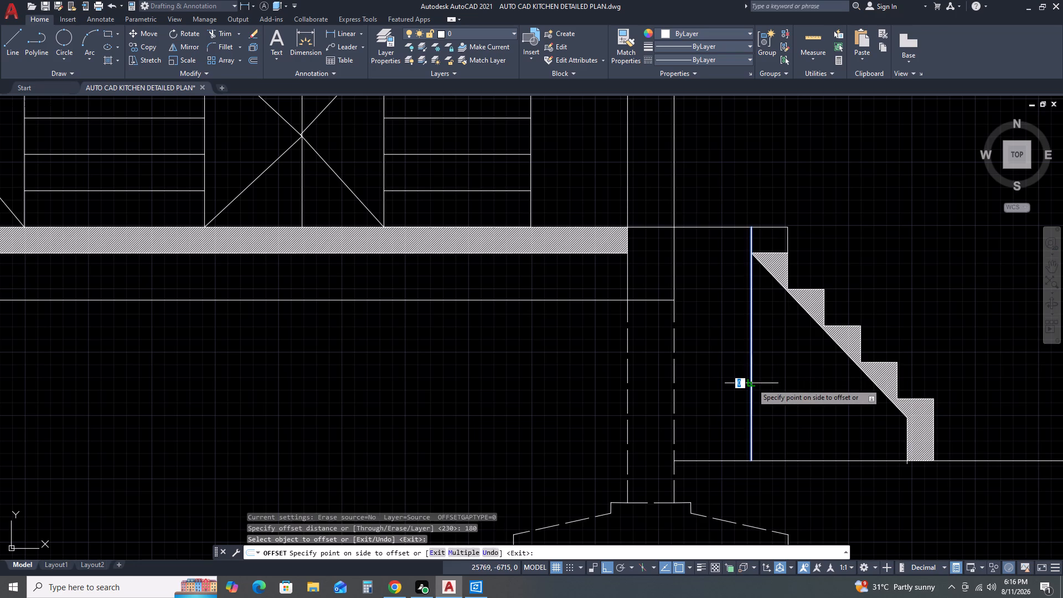
click(767, 382)
key(Escape)
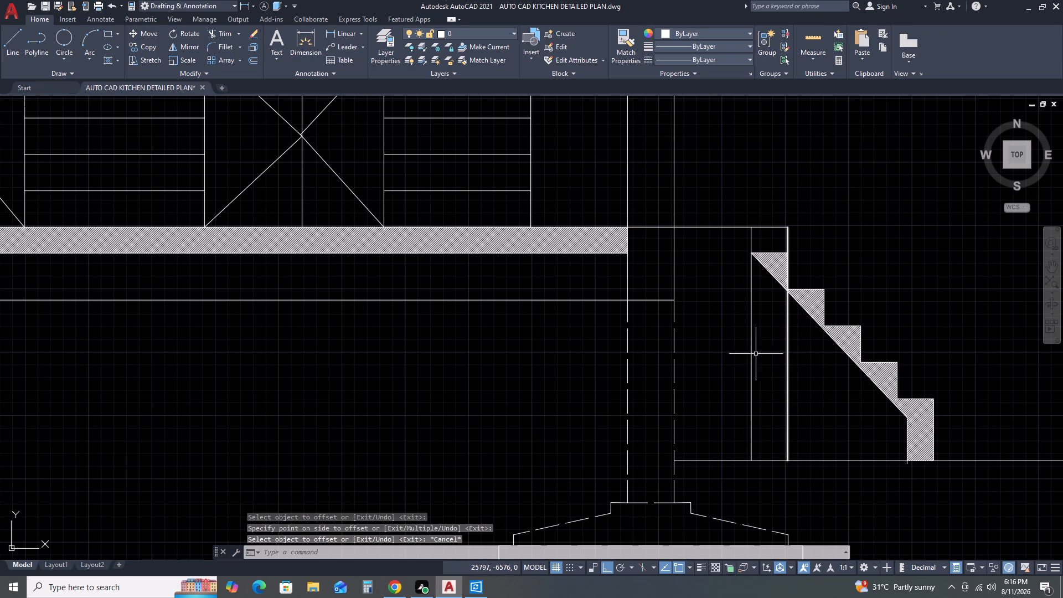
key(space)
key(space)
click(751, 322)
click(735, 334)
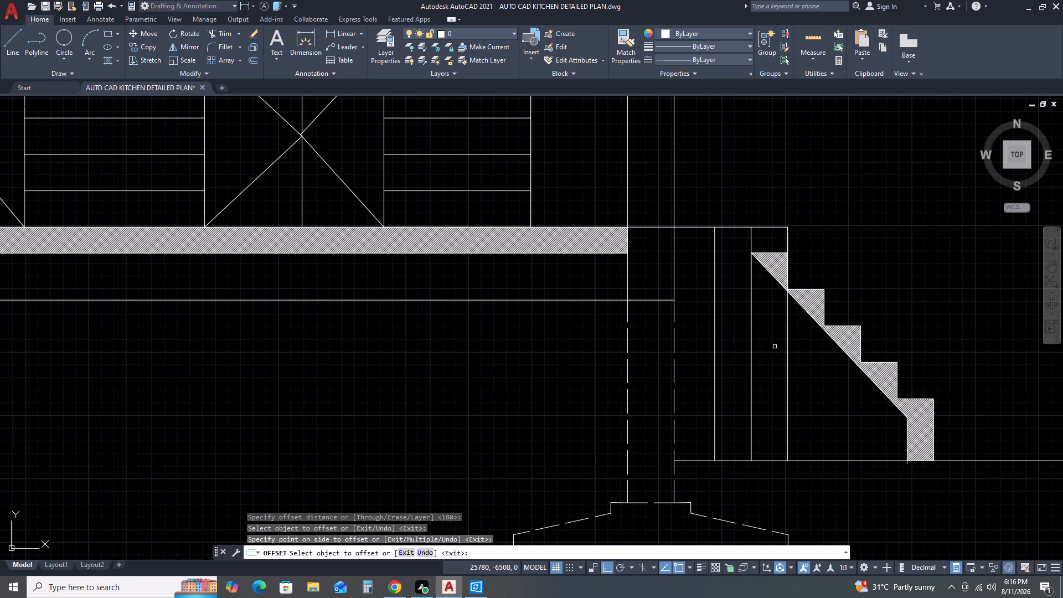
Erase the offset line on the stair side and the full-height line overlapping the vertical below the stair's top corner.
key(Escape)
click(800, 360)
click(776, 367)
key(Delete)
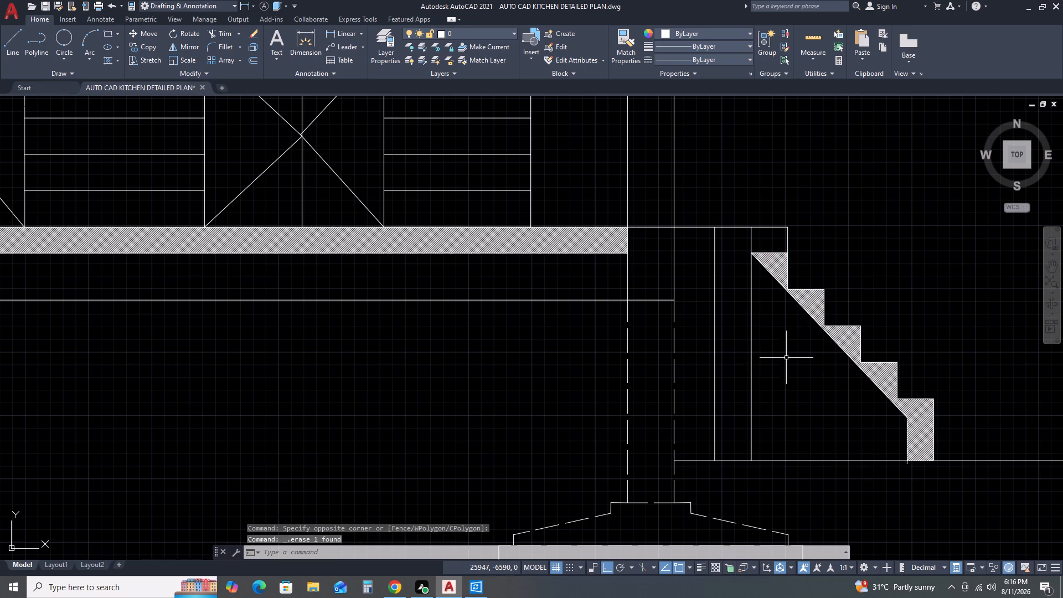
scroll(786, 358, down, 1)
click(765, 353)
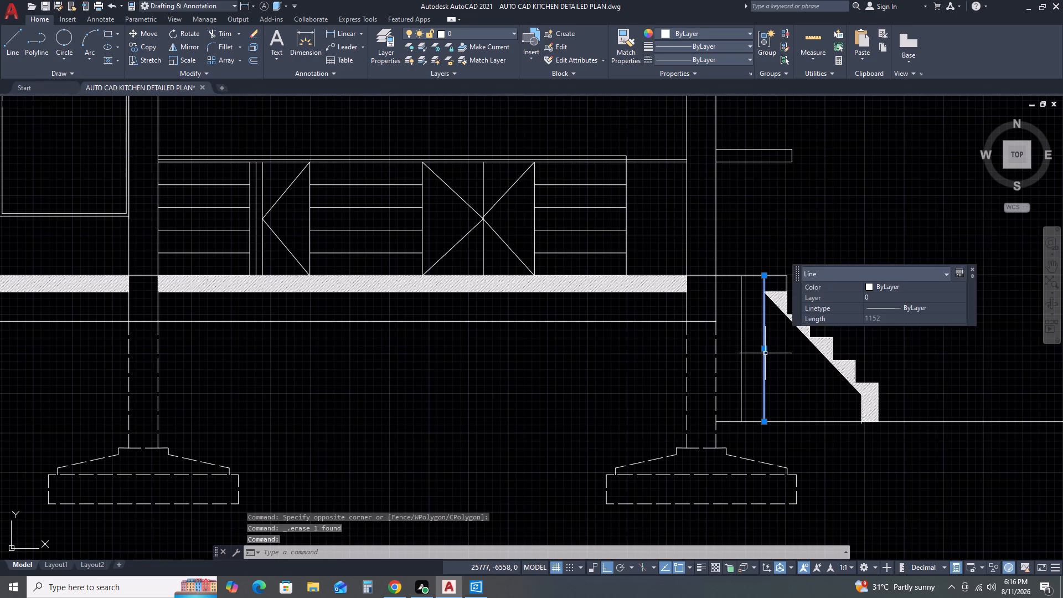
key(Delete)
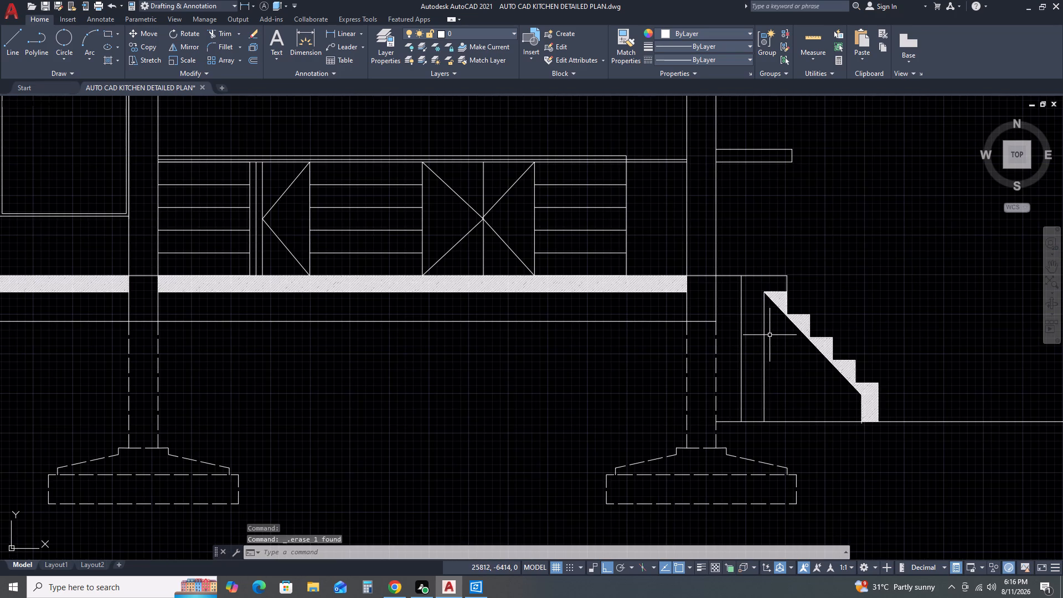
Draw a horizontal line about 790 long just below the landing's top line, from the hatched slab's end to the landing's outer edge.
text(L)
key(space)
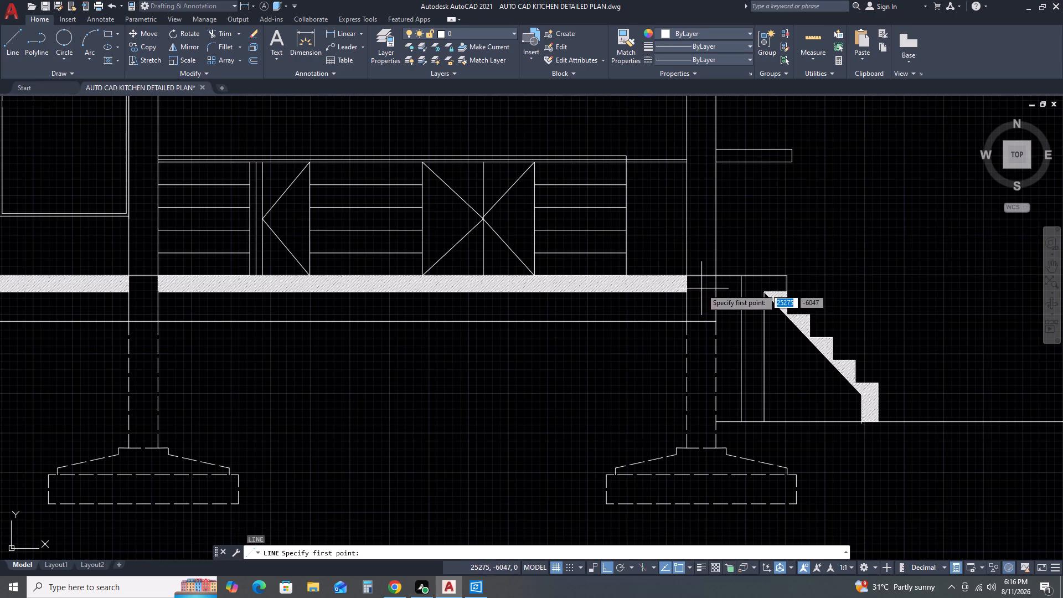
scroll(684, 283, up, 2)
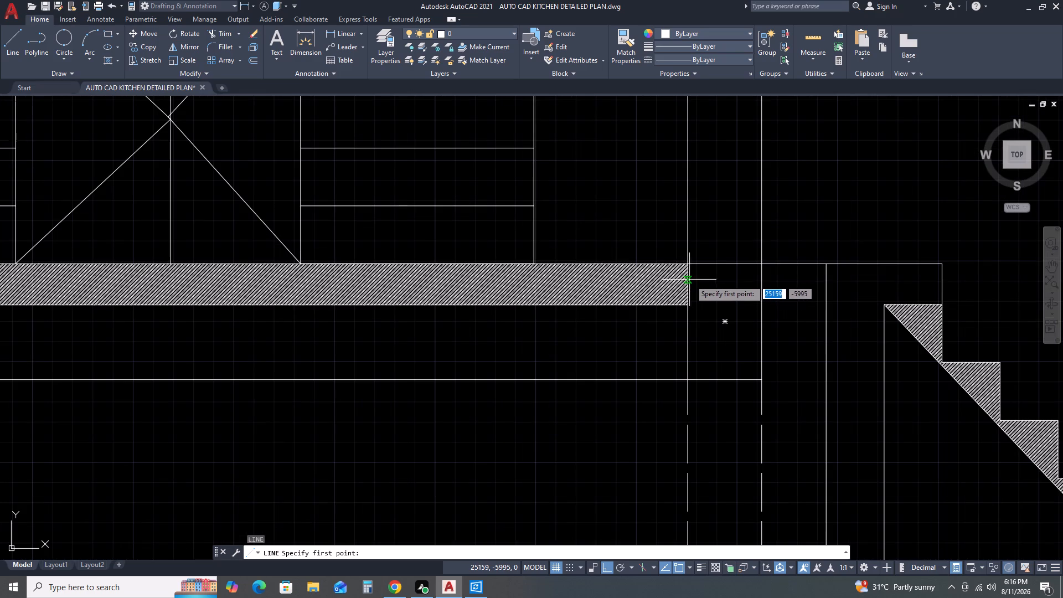
click(689, 274)
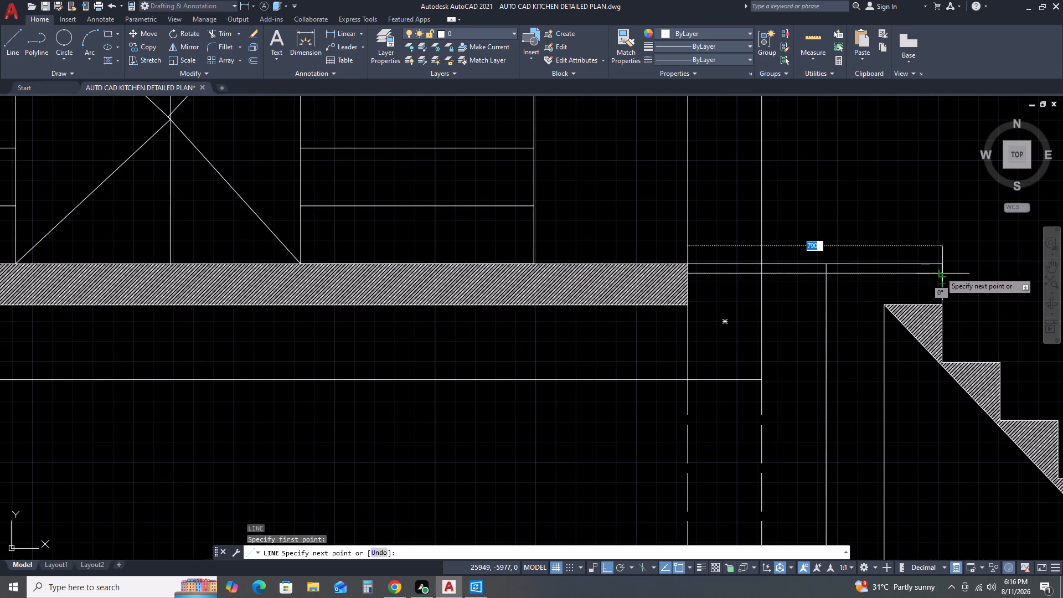
click(940, 272)
key(Escape)
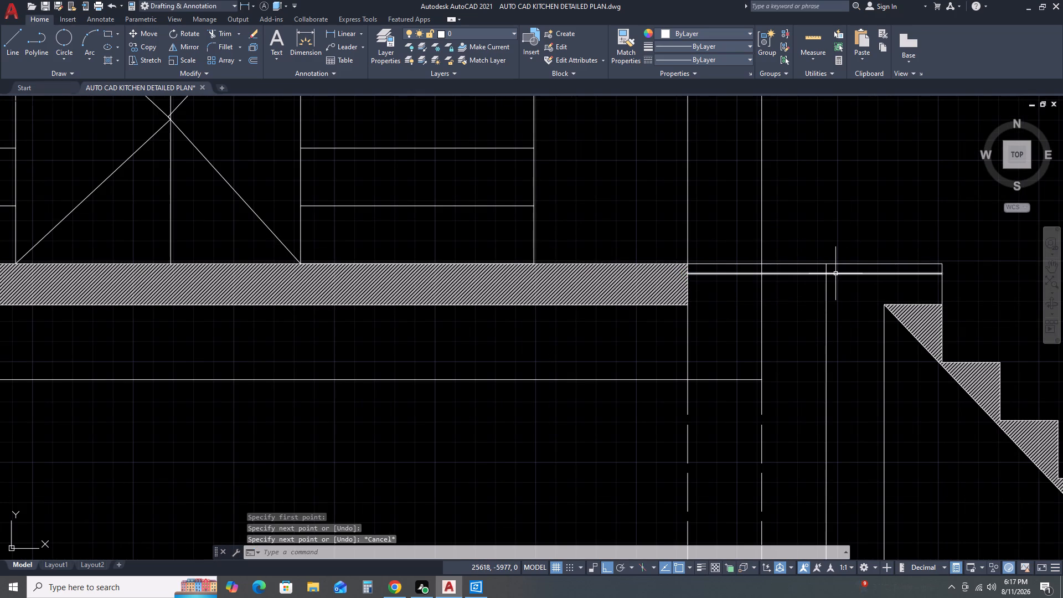
Trim the outer wall line and the offset support line between the landing's two horizontal lines.
key(t)
key(r)
scroll(833, 275, up, 4)
key(space)
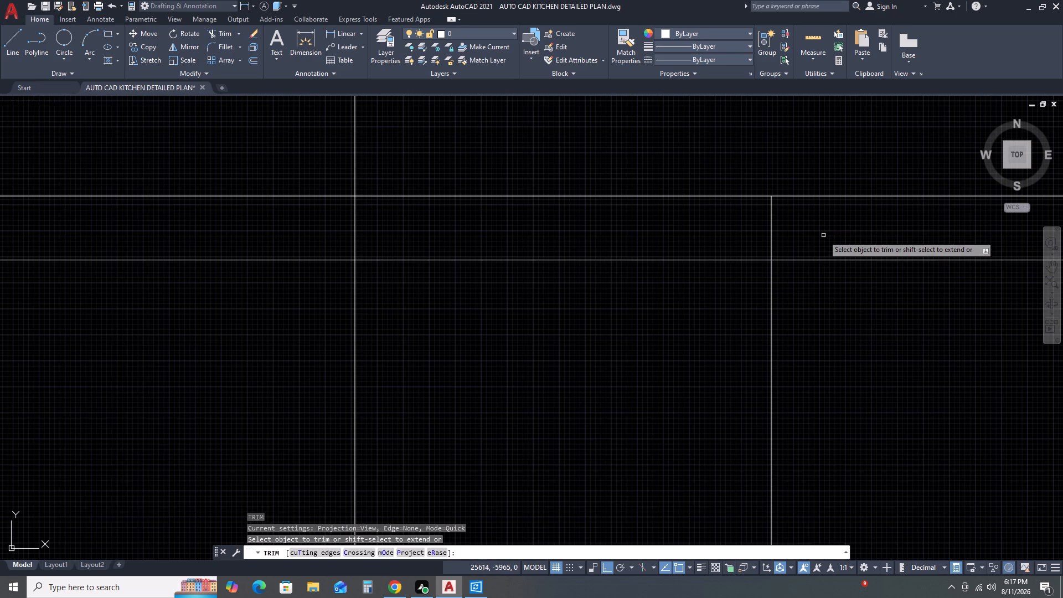
click(823, 235)
click(264, 233)
scroll(416, 223, down, 4)
key(Escape)
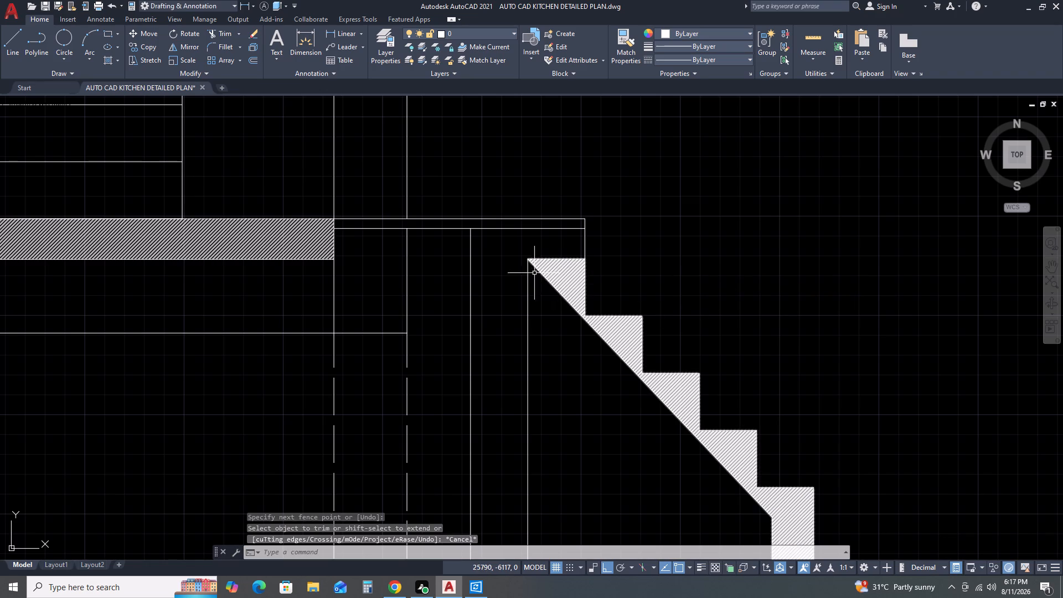
Draw a short vertical line from the stair's inner top corner up to the landing's top line.
text(L)
key(space)
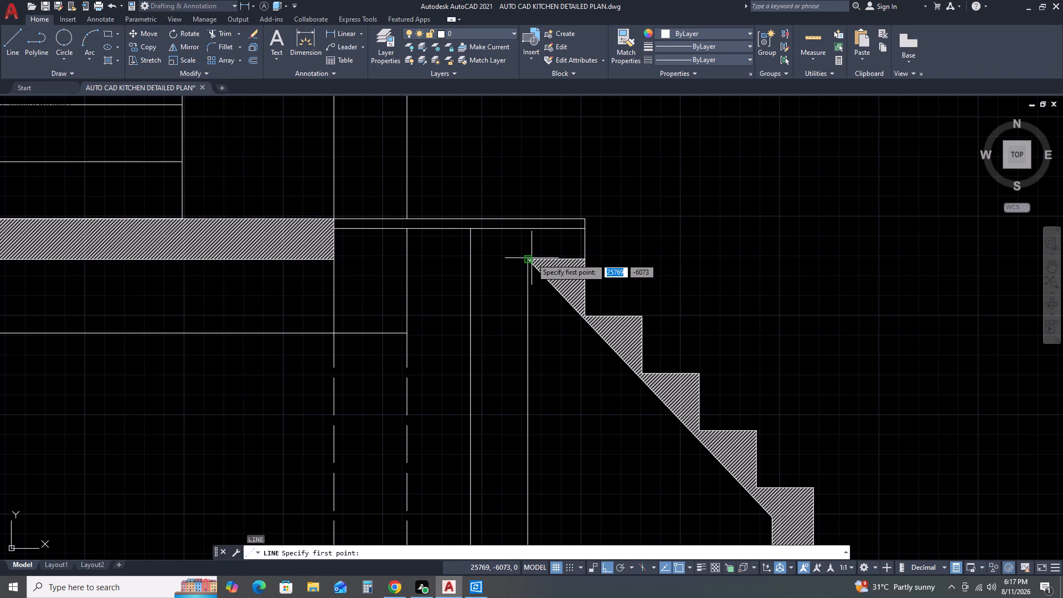
click(529, 260)
click(527, 219)
key(Escape)
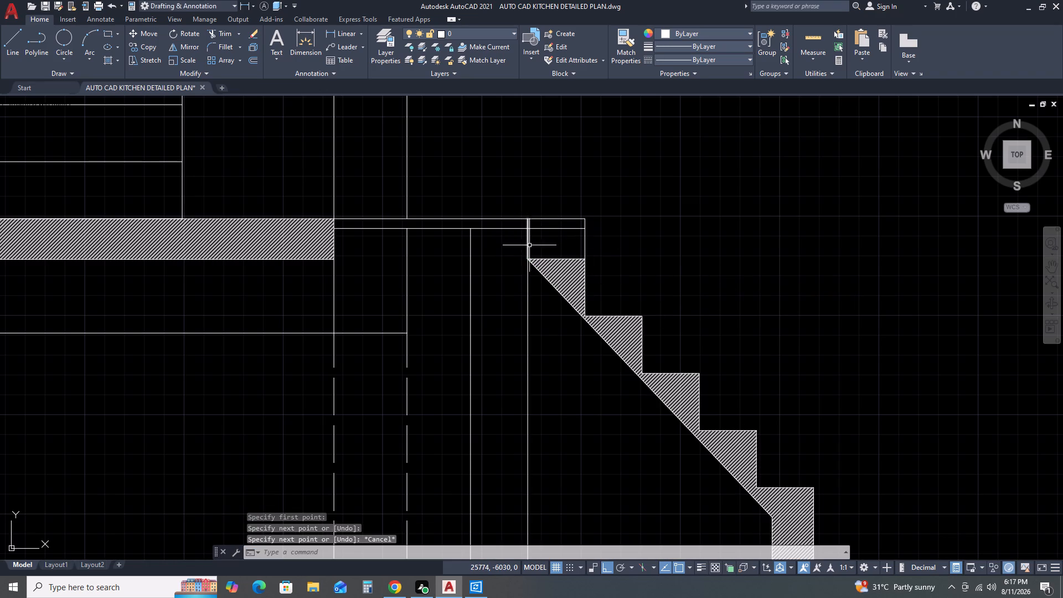
Trim the landing's lower line above the top step and the short vertical's piece between the two landing lines.
text(TR)
key(space)
click(541, 234)
click(539, 227)
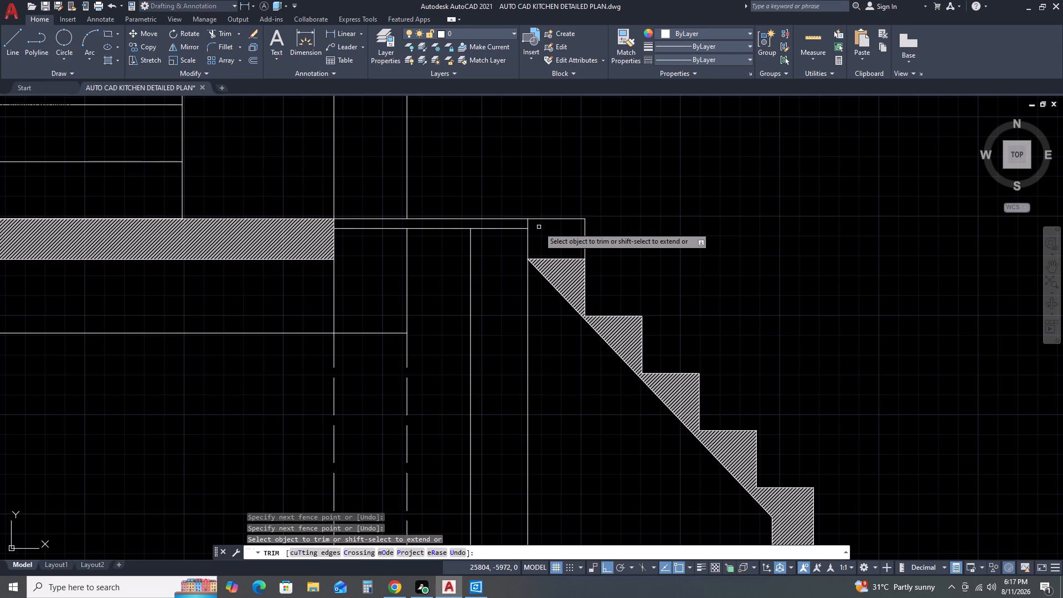
click(538, 226)
click(525, 223)
key(Escape)
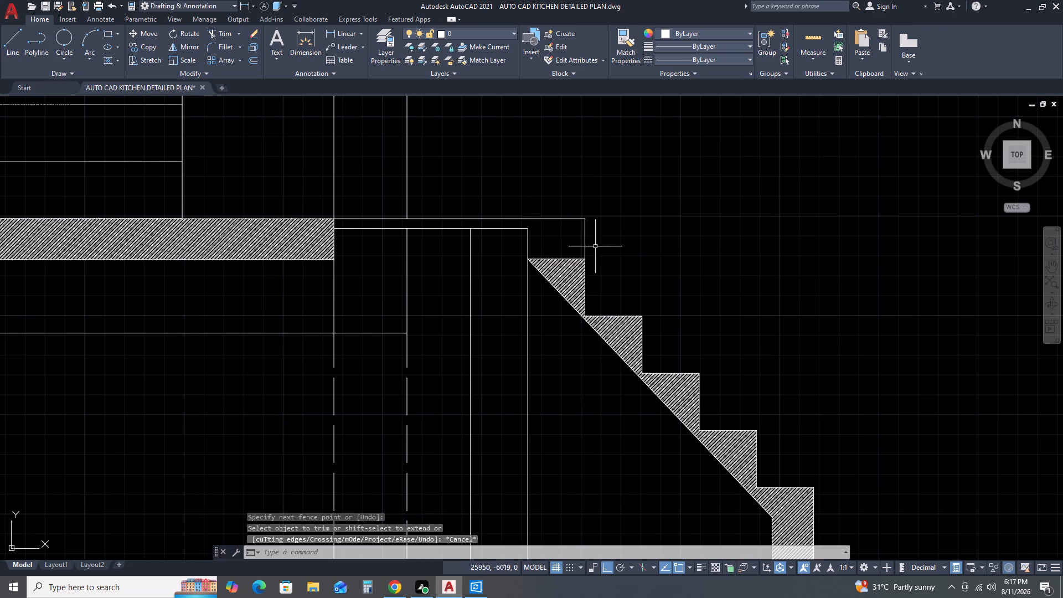
Hatch the landing strip and the block above the top step with the current pattern.
key(h)
key(space)
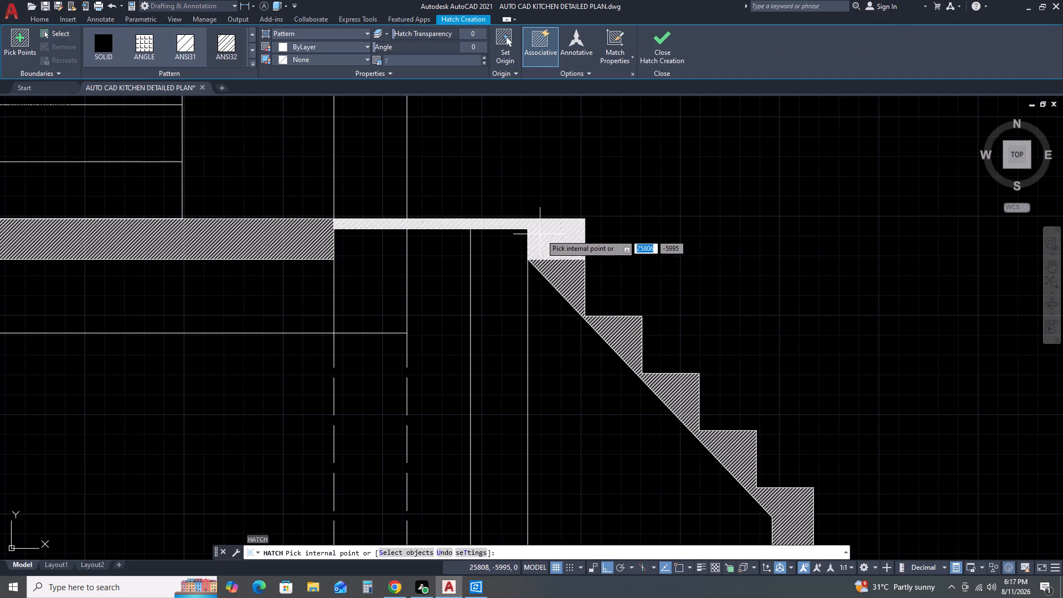
click(546, 234)
key(Escape)
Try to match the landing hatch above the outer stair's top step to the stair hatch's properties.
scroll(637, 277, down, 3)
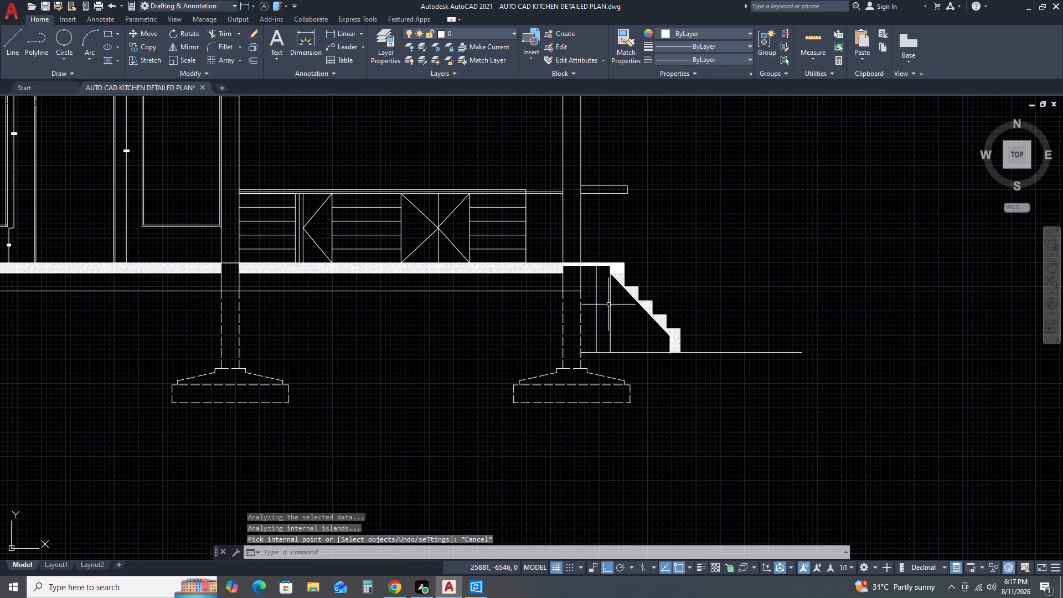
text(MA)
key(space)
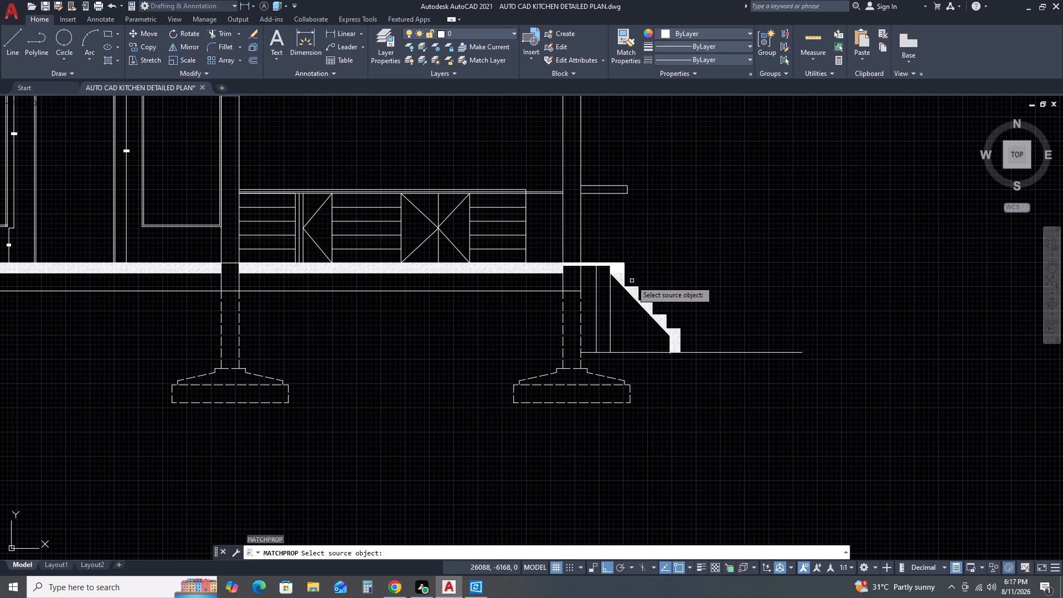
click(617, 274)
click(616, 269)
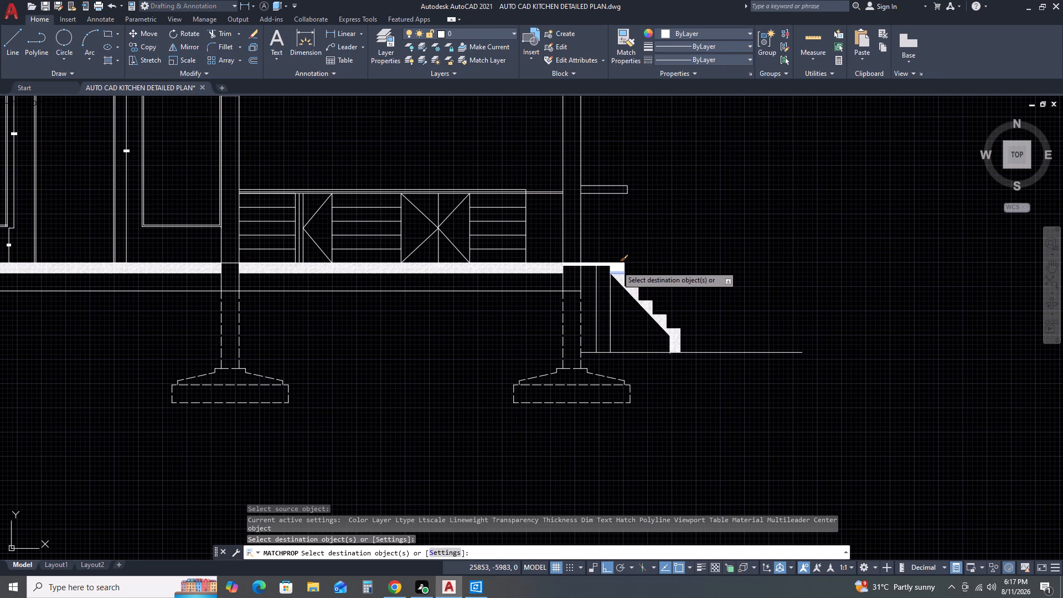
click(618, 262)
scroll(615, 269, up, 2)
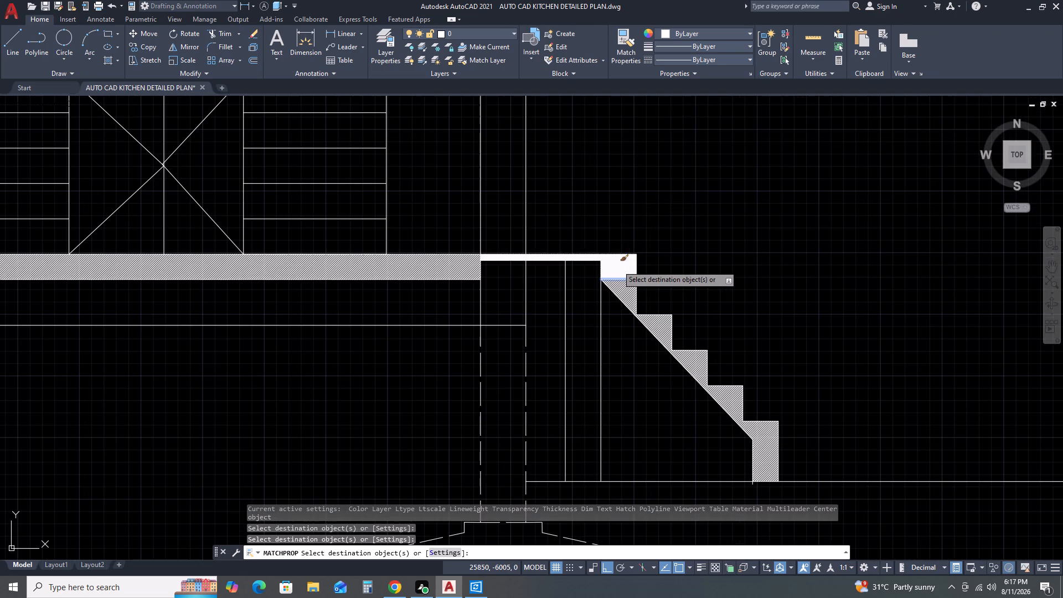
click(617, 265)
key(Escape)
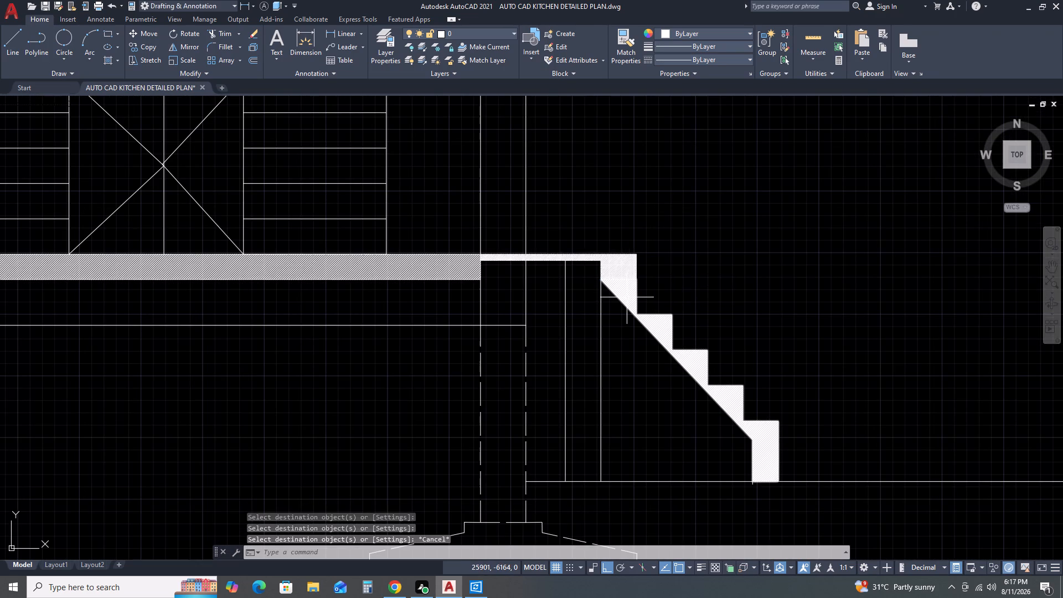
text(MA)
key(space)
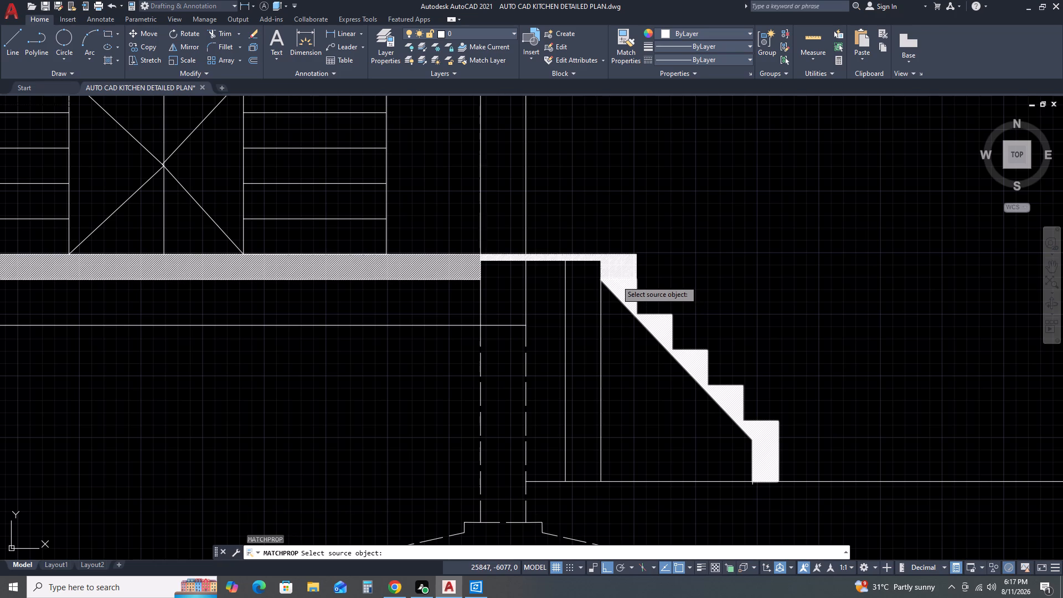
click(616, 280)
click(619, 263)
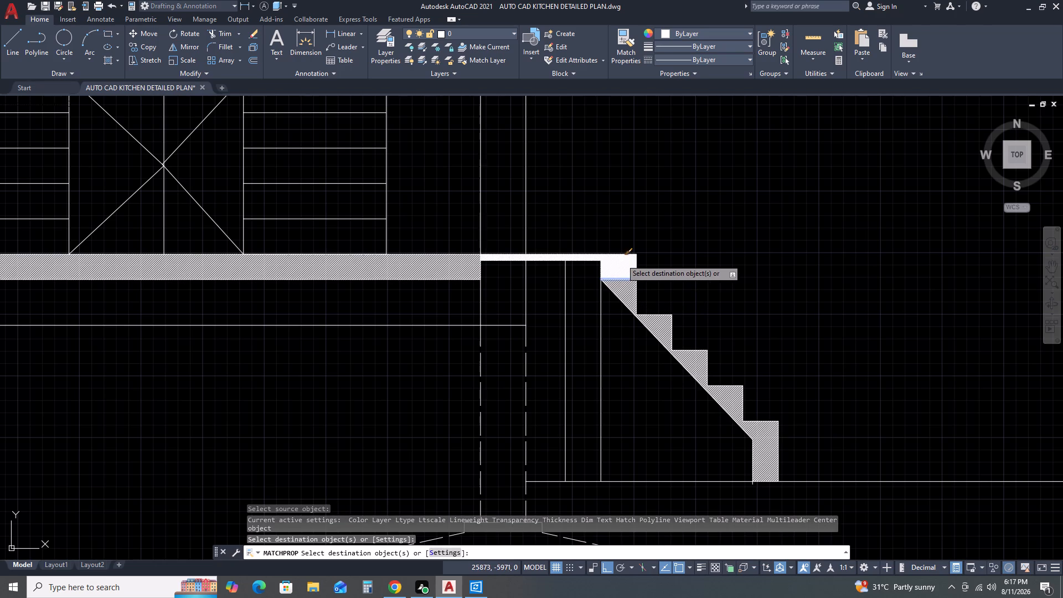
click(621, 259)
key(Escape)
Apply the outer stair hatch's properties to the landing hatch above the top step using Match Properties.
click(629, 286)
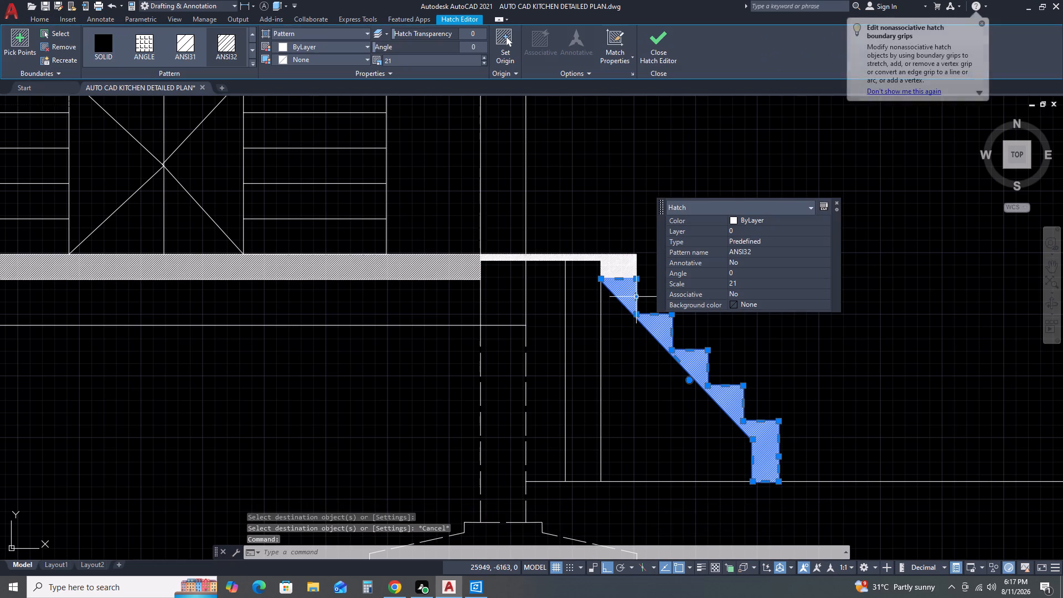
text(MA)
key(space)
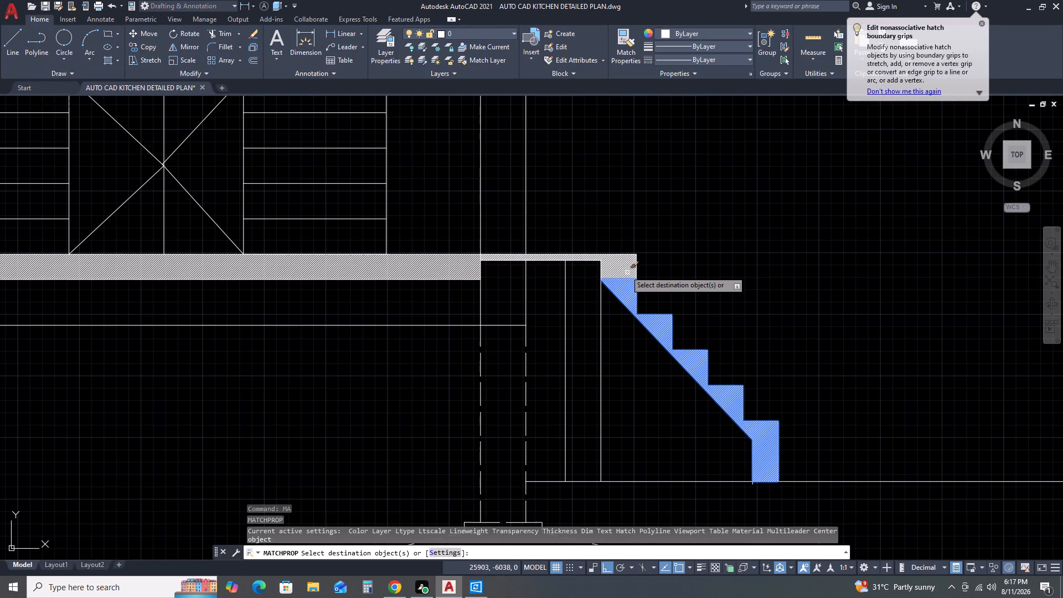
click(625, 270)
scroll(716, 301, down, 3)
key(Escape)
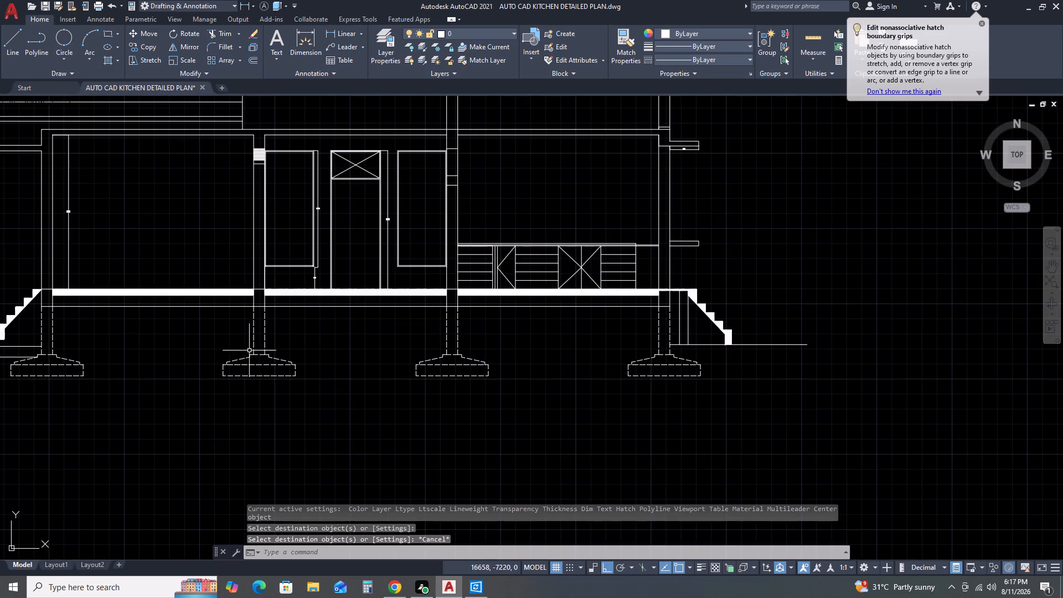
Examine the inner stair on the lower floor slab and its junction with the wall and upper slab.
middle_drag(250, 350, 489, 308)
scroll(678, 333, down, 1)
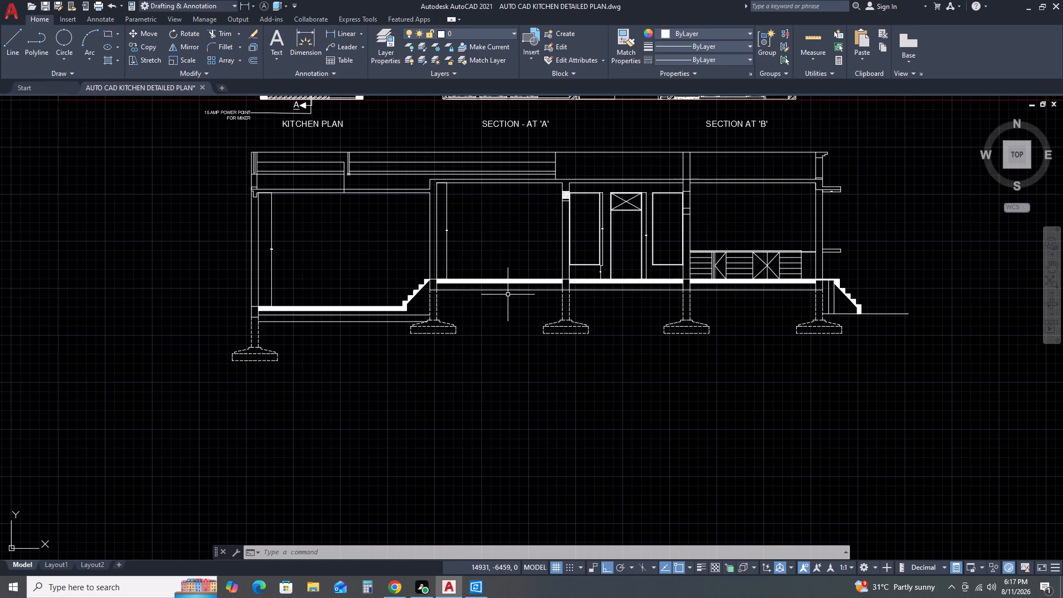
scroll(508, 295, up, 2)
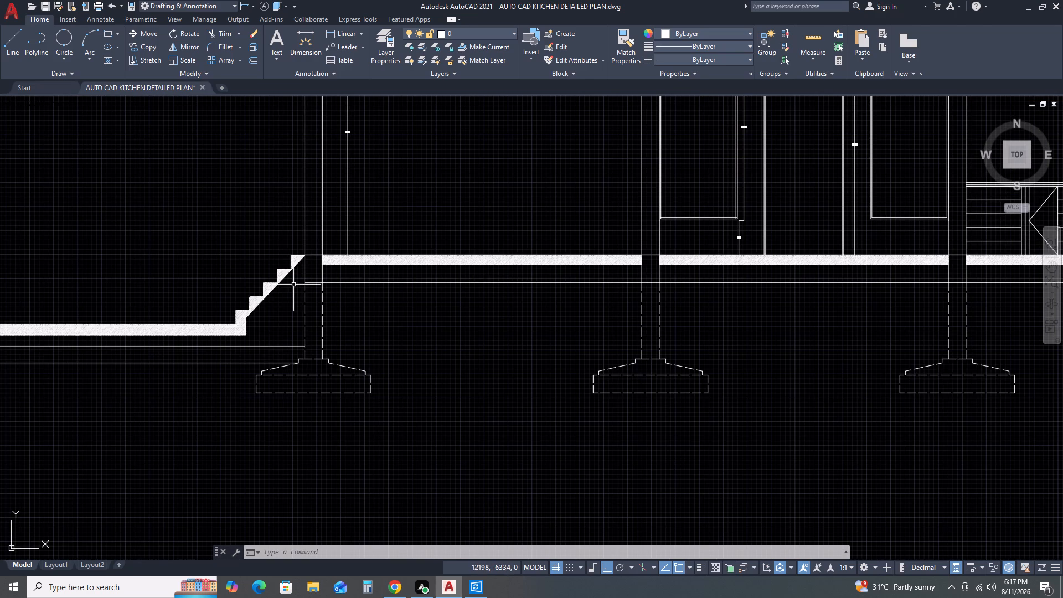
scroll(300, 277, up, 2)
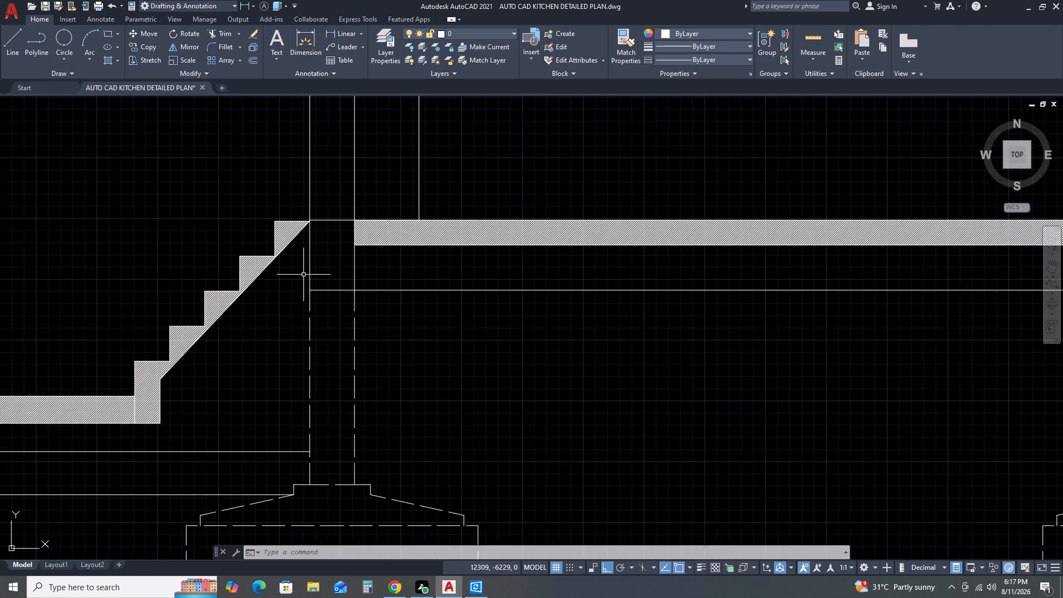
scroll(304, 274, down, 5)
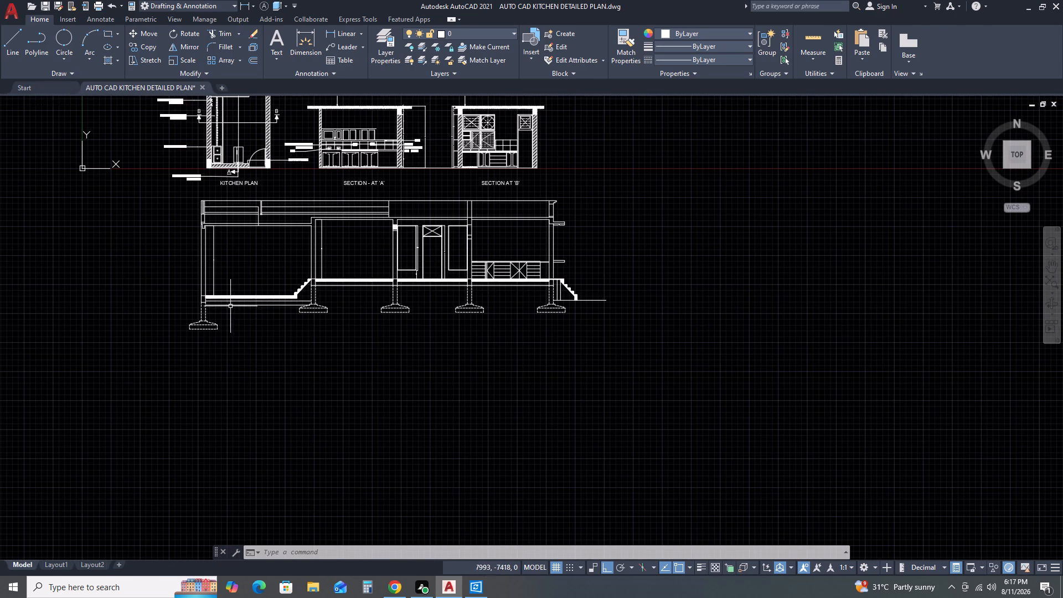
scroll(287, 293, up, 2)
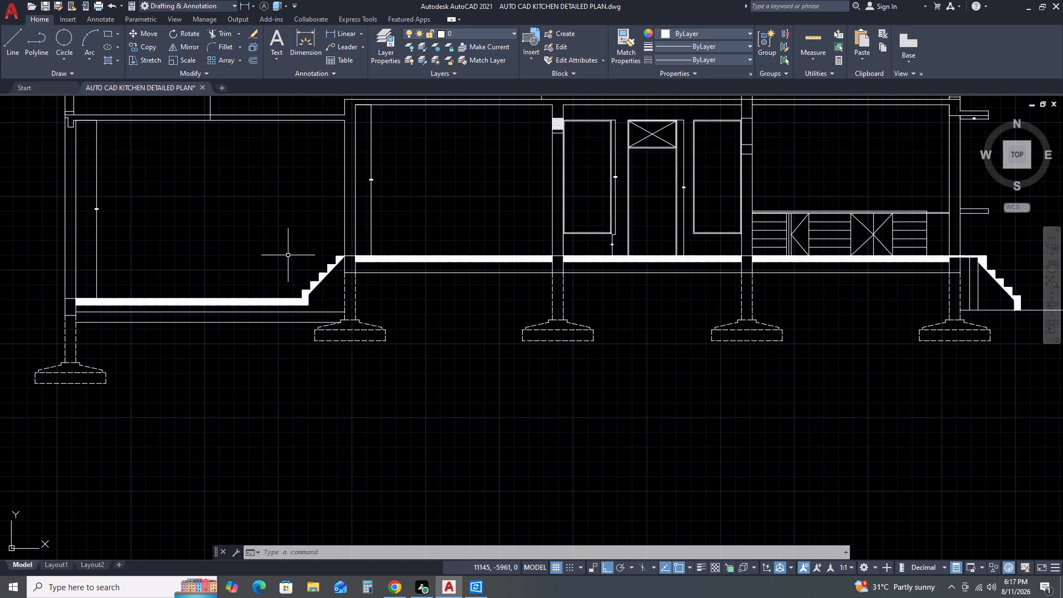
scroll(328, 301, up, 2)
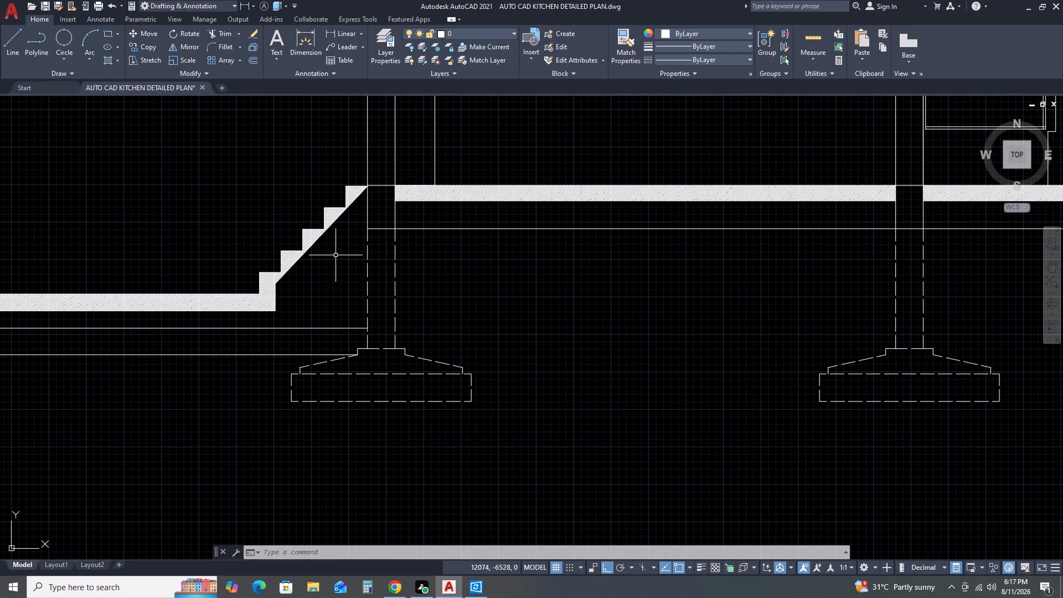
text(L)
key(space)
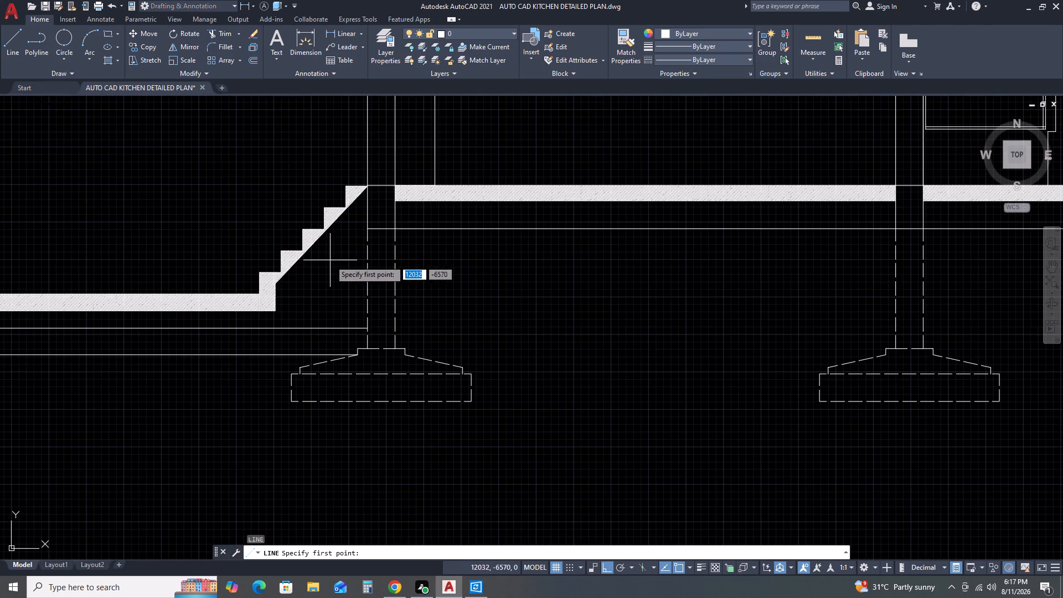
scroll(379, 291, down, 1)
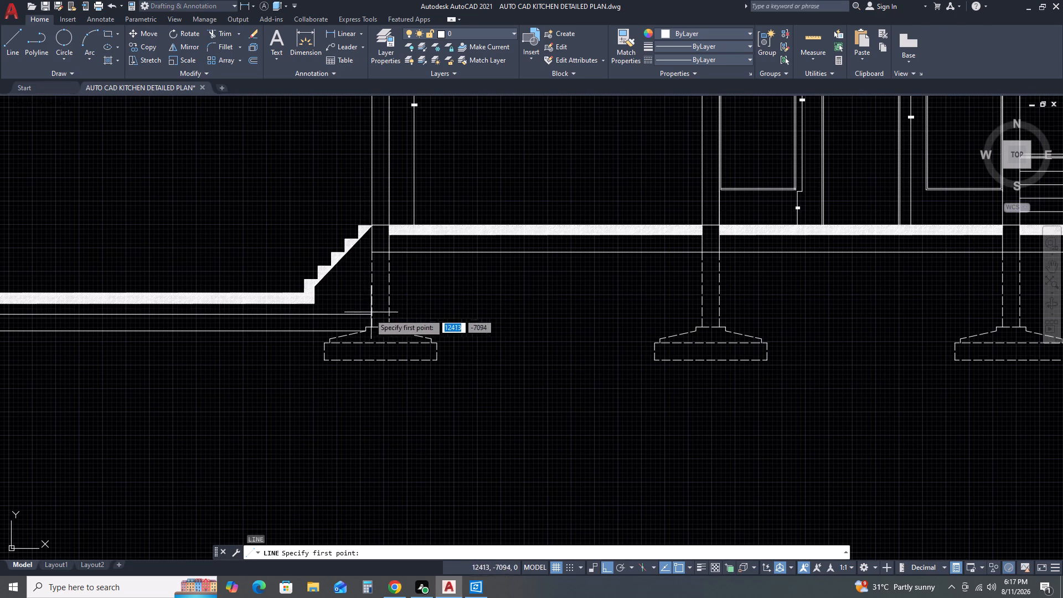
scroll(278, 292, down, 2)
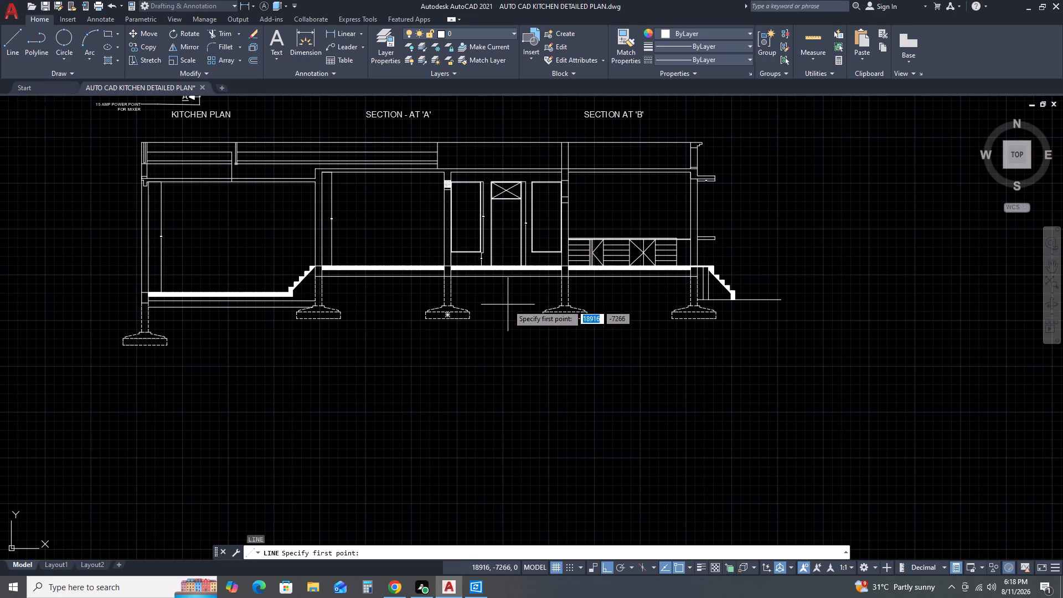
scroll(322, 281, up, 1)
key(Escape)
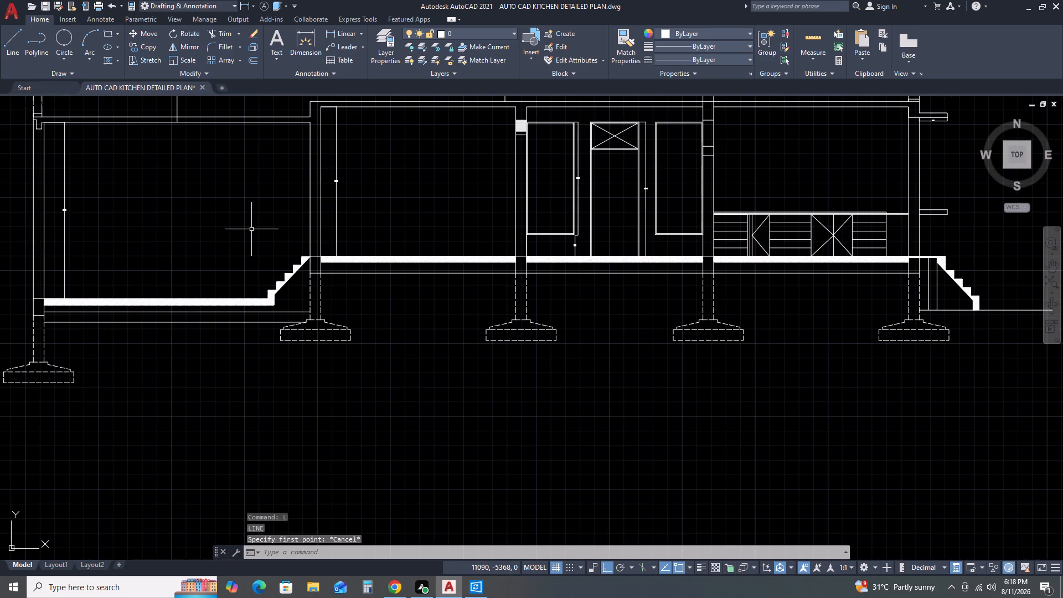
Move the inner stair with its hatch away from the wall along the lower floor slab, leaving a gap of about 1078.
click(251, 229)
click(313, 311)
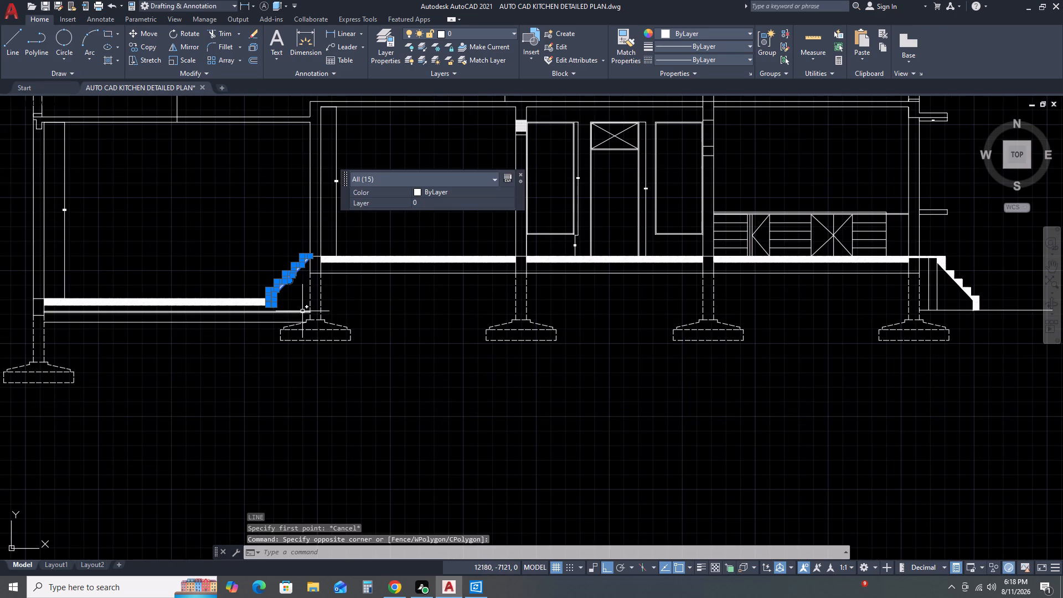
key(m)
key(space)
click(303, 304)
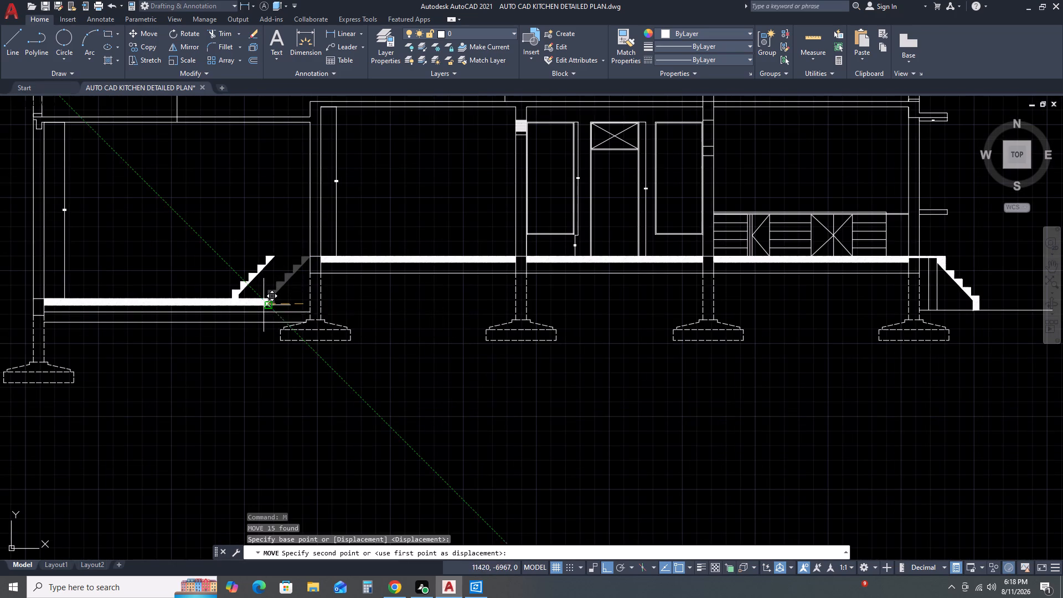
click(252, 306)
key(Escape)
scroll(238, 300, up, 2)
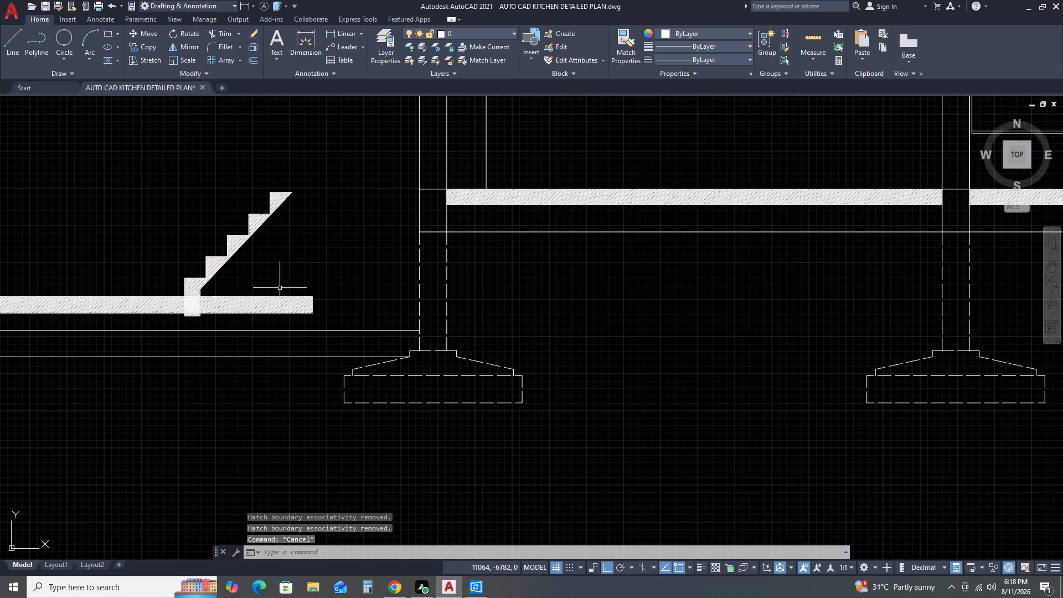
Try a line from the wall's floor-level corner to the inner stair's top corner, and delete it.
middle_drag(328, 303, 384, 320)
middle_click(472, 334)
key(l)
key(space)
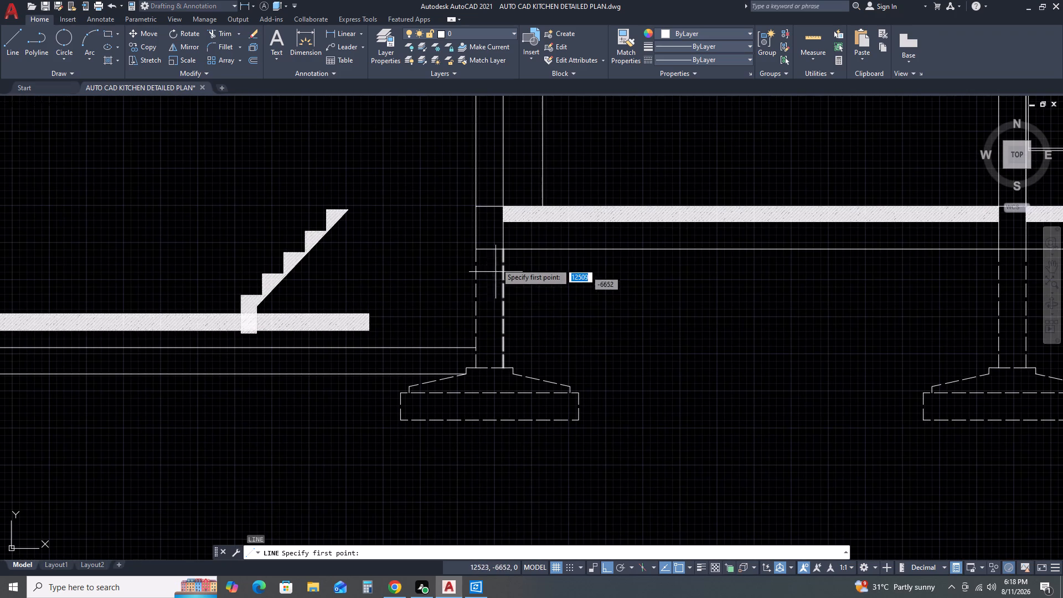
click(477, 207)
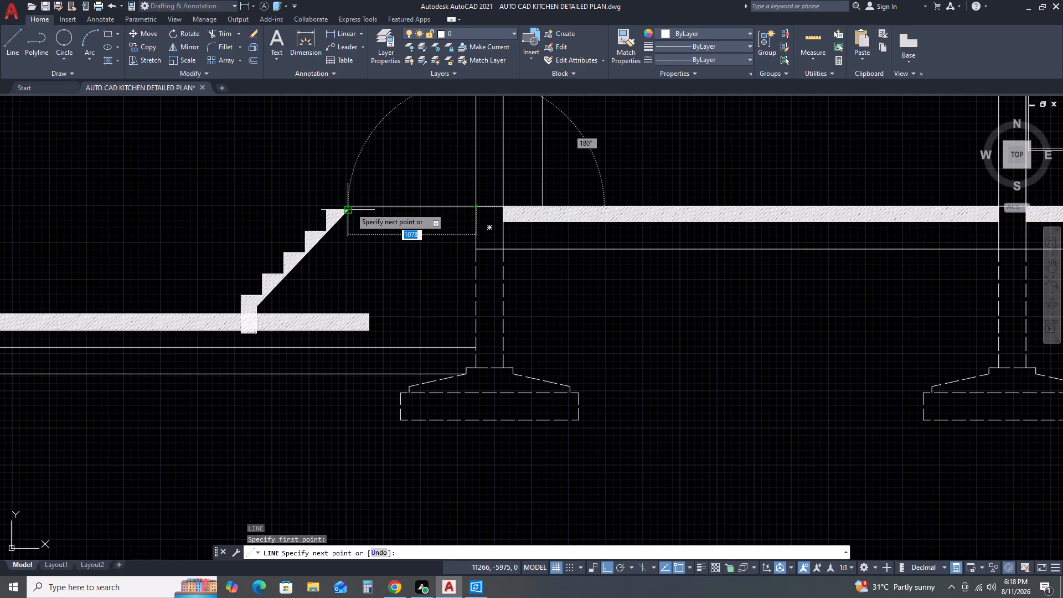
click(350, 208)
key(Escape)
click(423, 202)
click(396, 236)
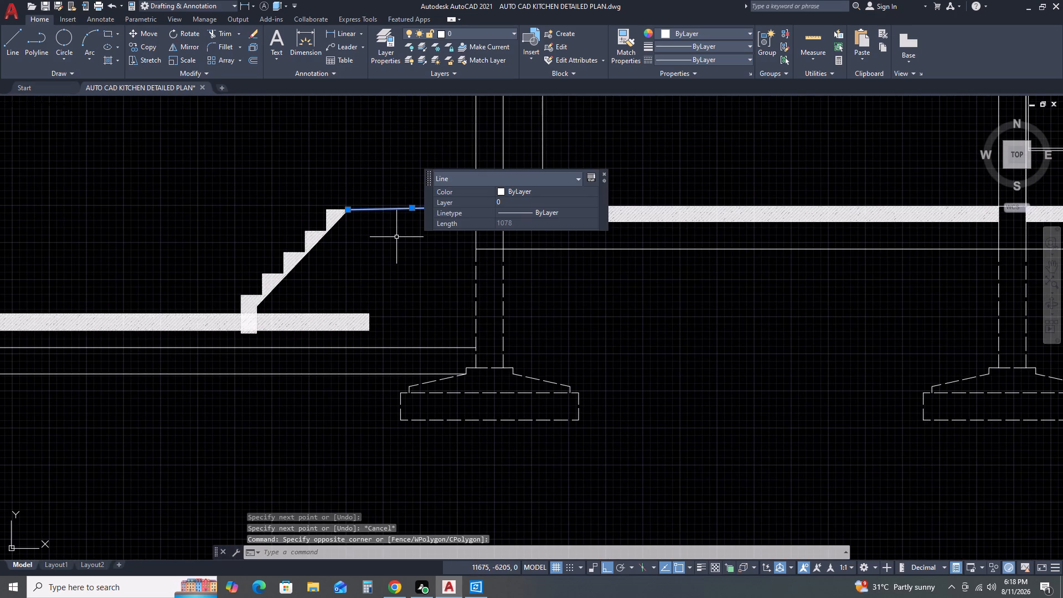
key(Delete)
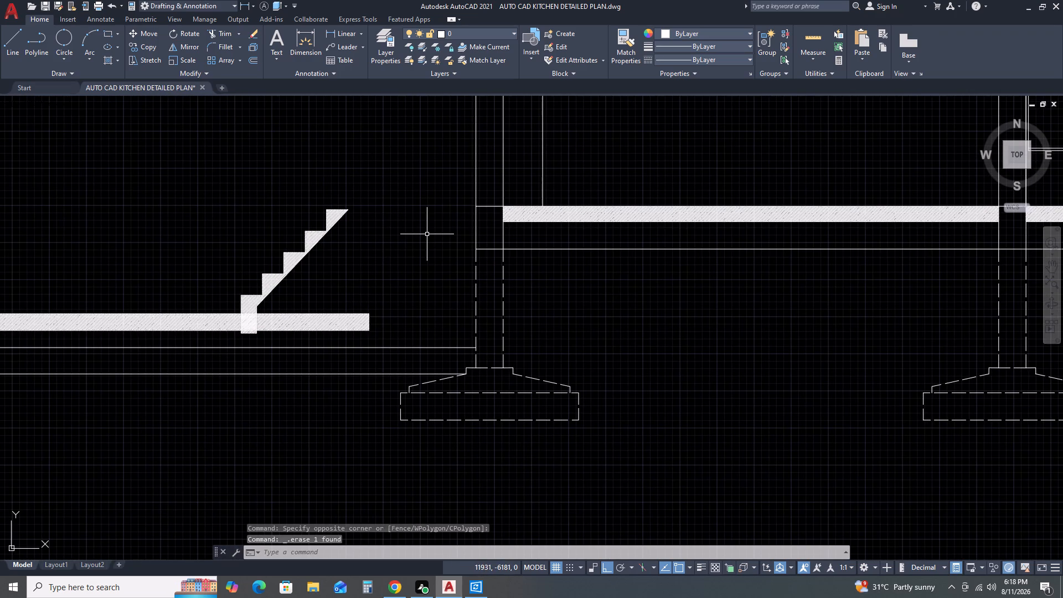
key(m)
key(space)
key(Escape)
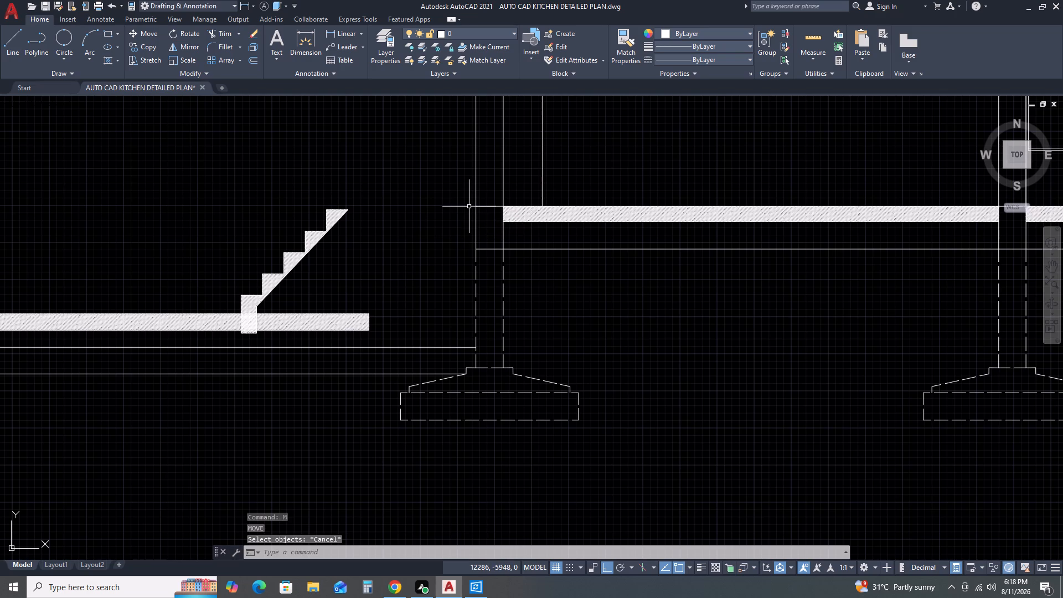
Draw the inner landing's top edge about 1078 long from the wall's floor-level corner, with a 180-wide support standing on the lower slab.
text(L)
key(space)
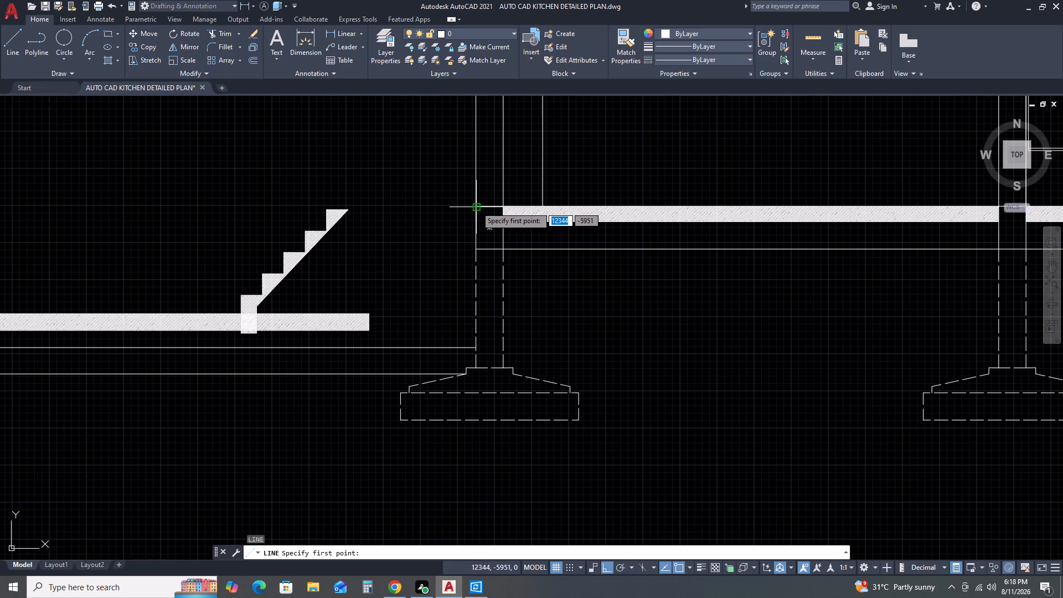
click(476, 207)
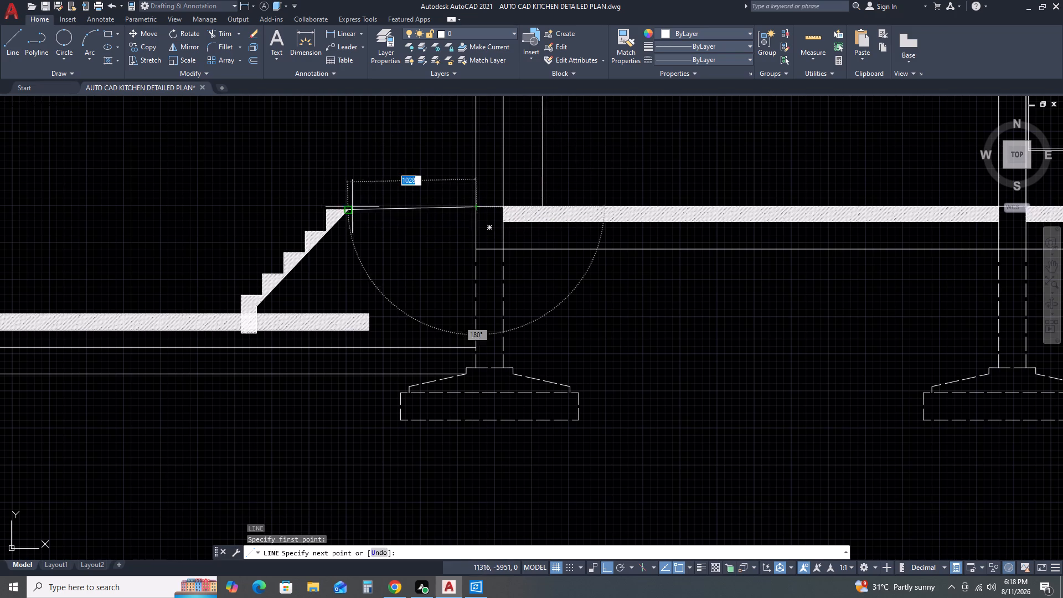
scroll(350, 207, up, 1)
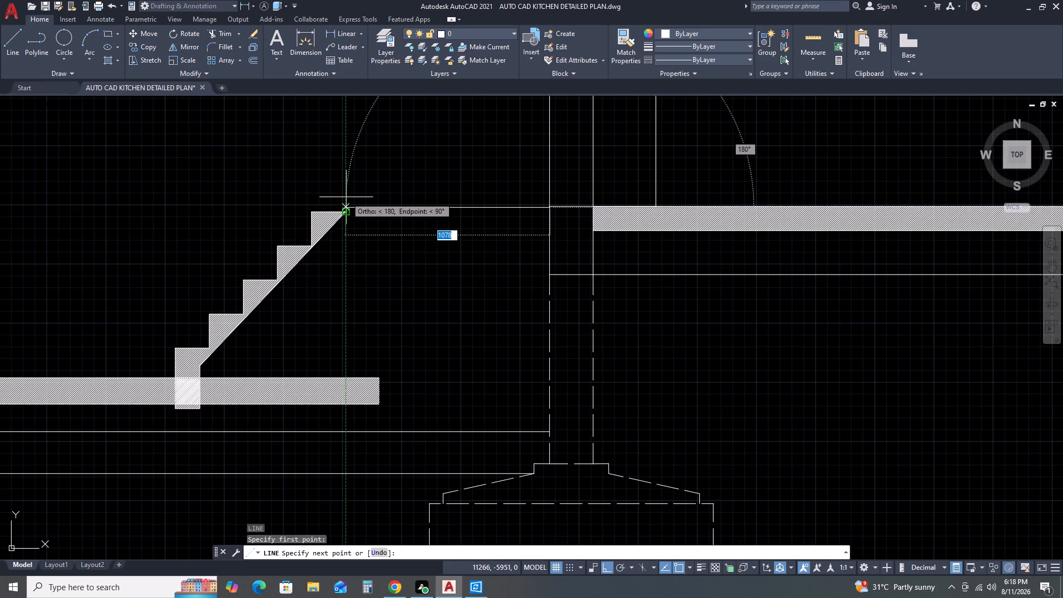
click(346, 197)
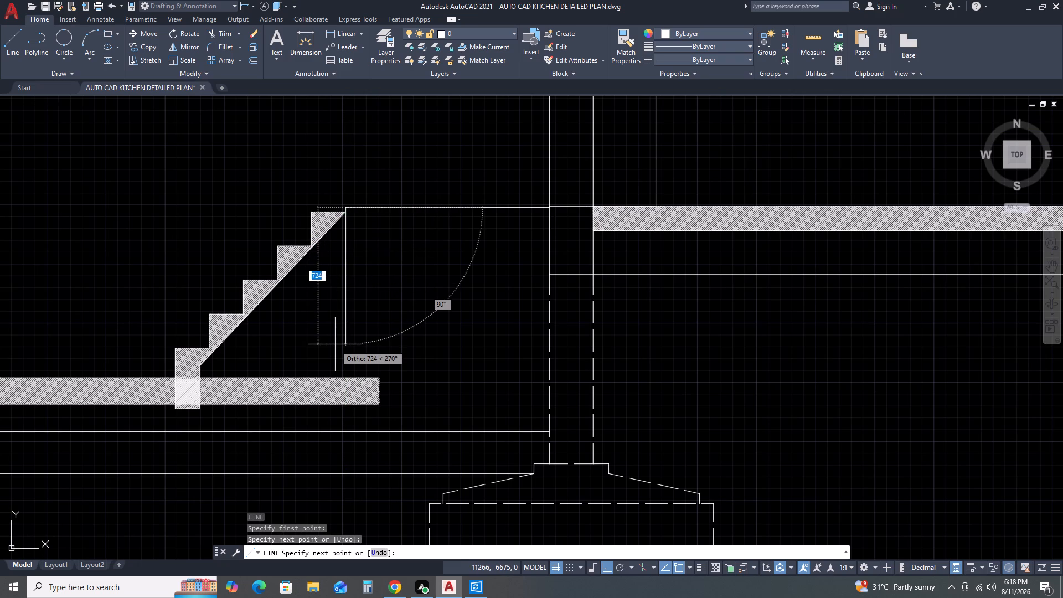
click(341, 375)
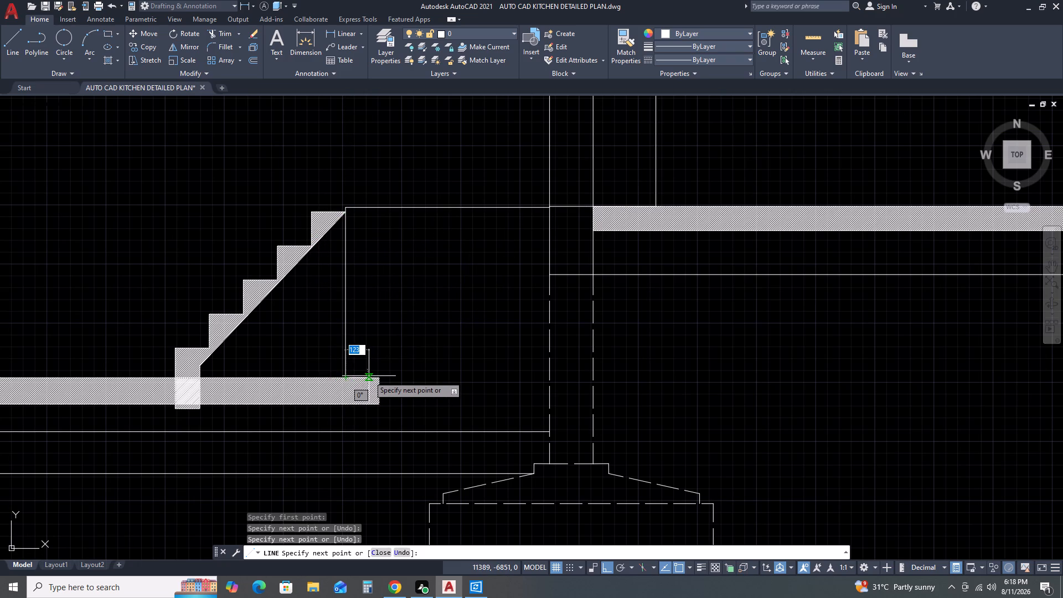
text(18)
text(0)
key(space)
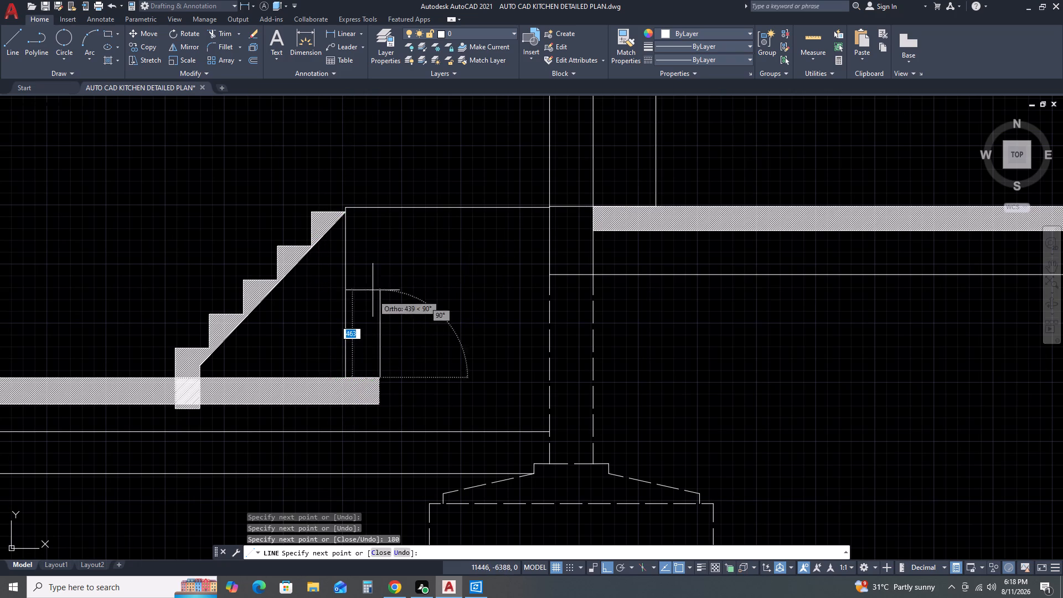
click(383, 208)
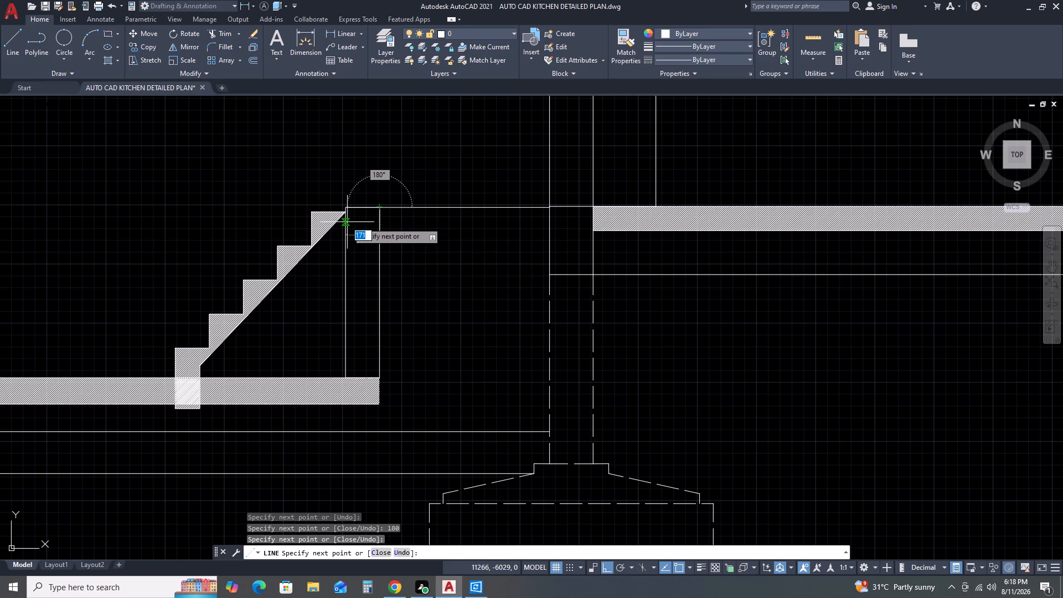
Draw the inner landing's underside from the support's stair-side edge to the wall, about 110 below the landing's top edge.
click(380, 217)
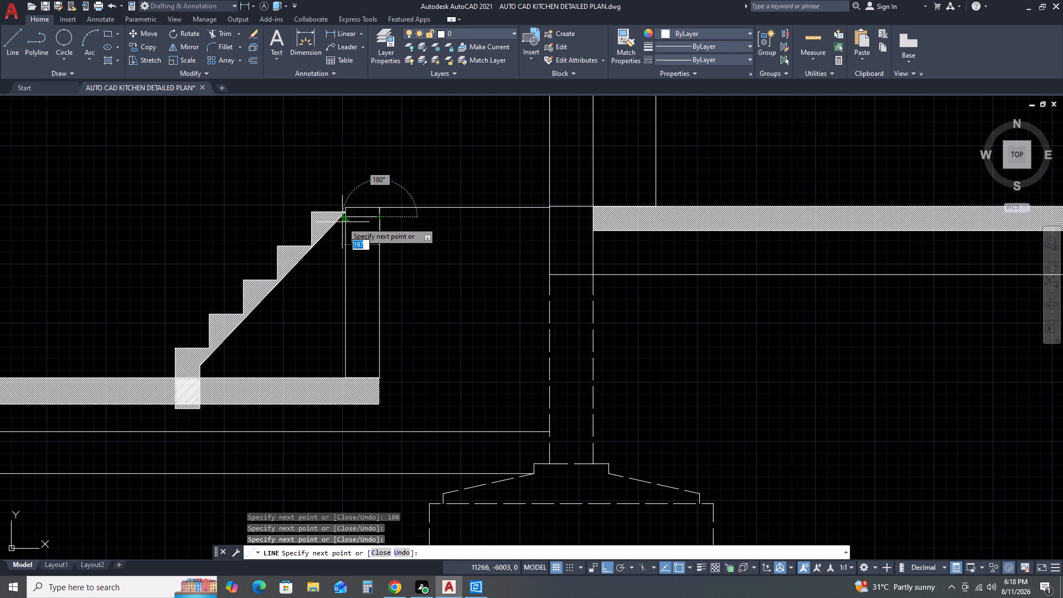
click(342, 222)
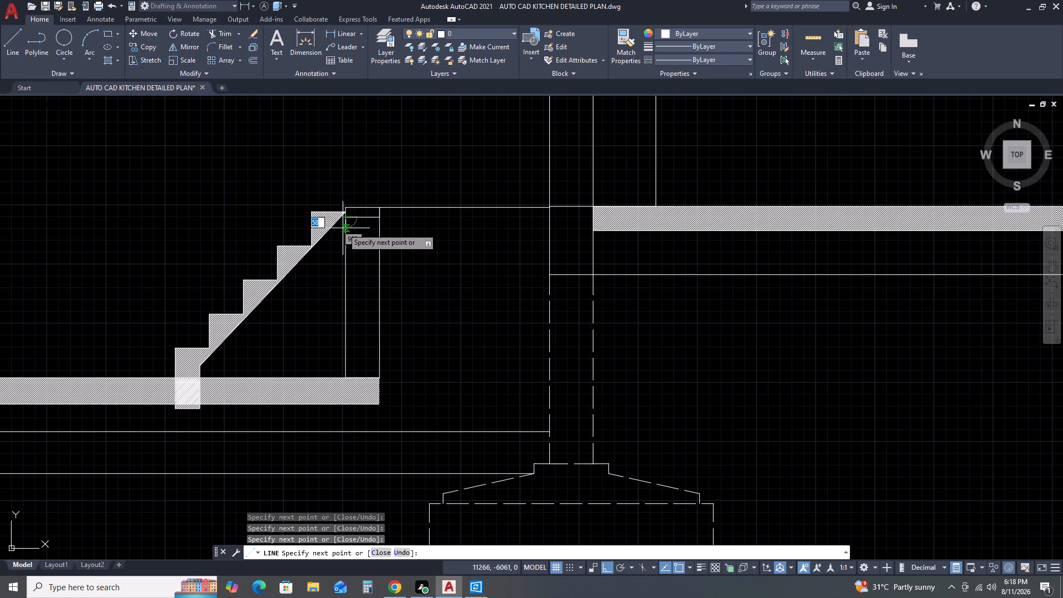
click(343, 228)
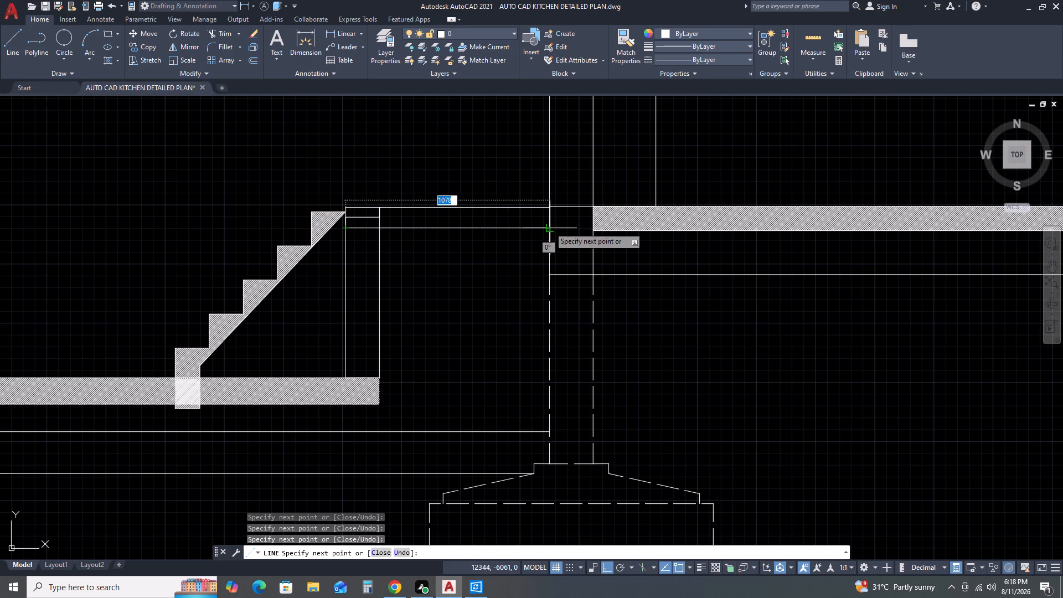
click(549, 227)
key(Escape)
Trim the excess line segments where the inner landing crosses its support, leaving the landing open above the support.
text(TR)
key(space)
scroll(355, 199, up, 3)
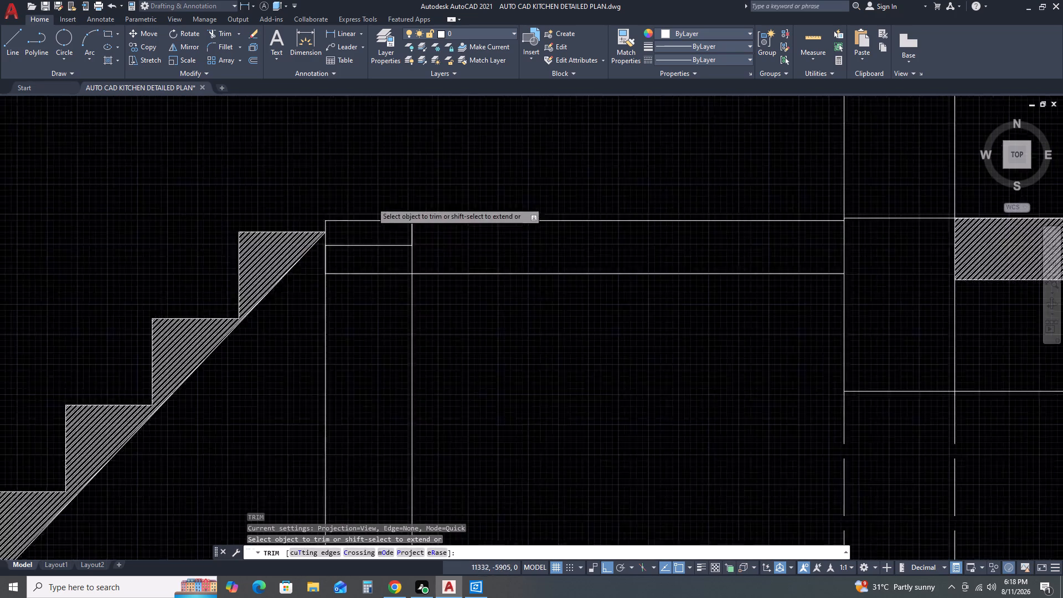
drag(454, 256, 444, 257)
click(362, 344)
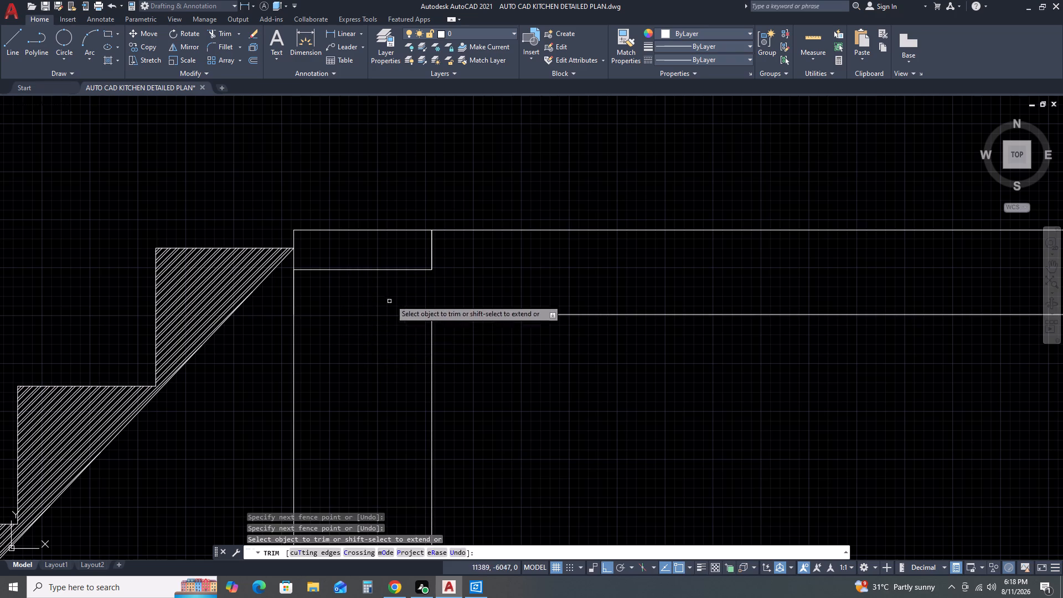
click(398, 277)
click(459, 262)
scroll(449, 277, down, 4)
key(Escape)
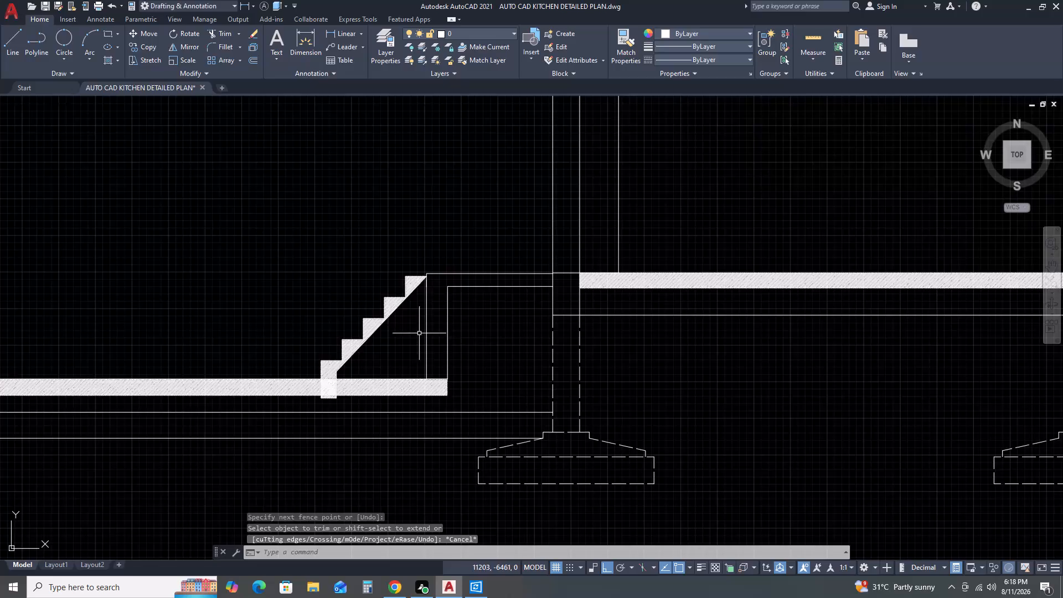
Move the inner stair with its hatch up so its top corner meets the end of the landing's top edge.
scroll(401, 287, up, 2)
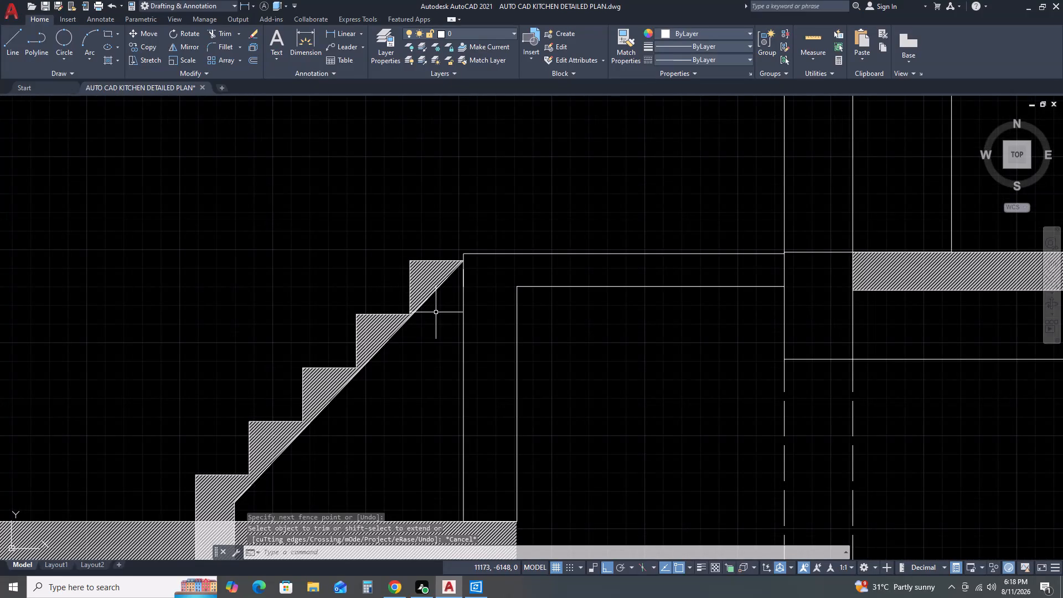
click(434, 319)
key(Escape)
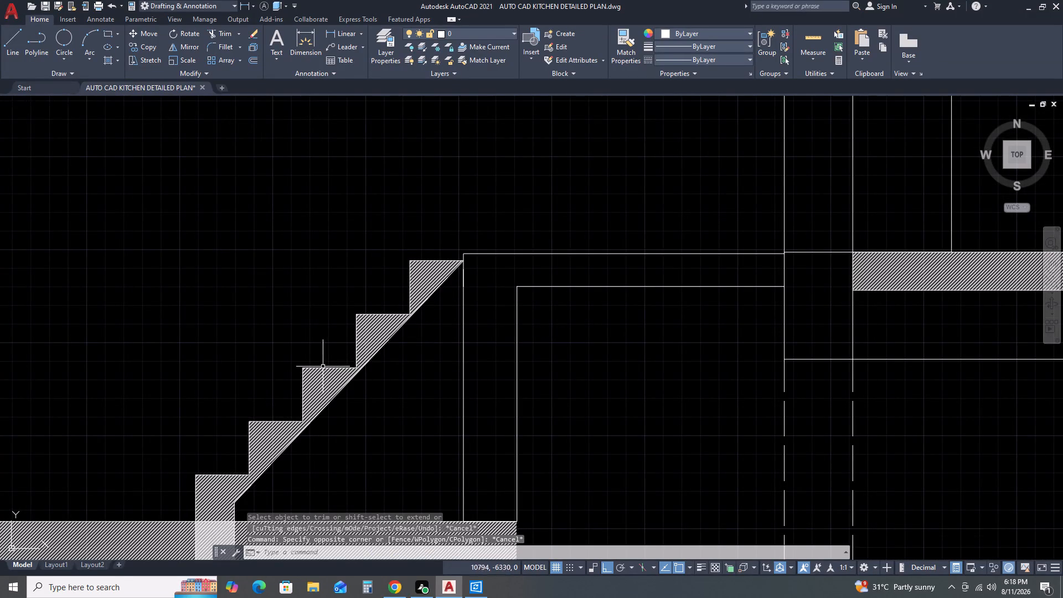
scroll(240, 241, down, 2)
drag(171, 200, 171, 212)
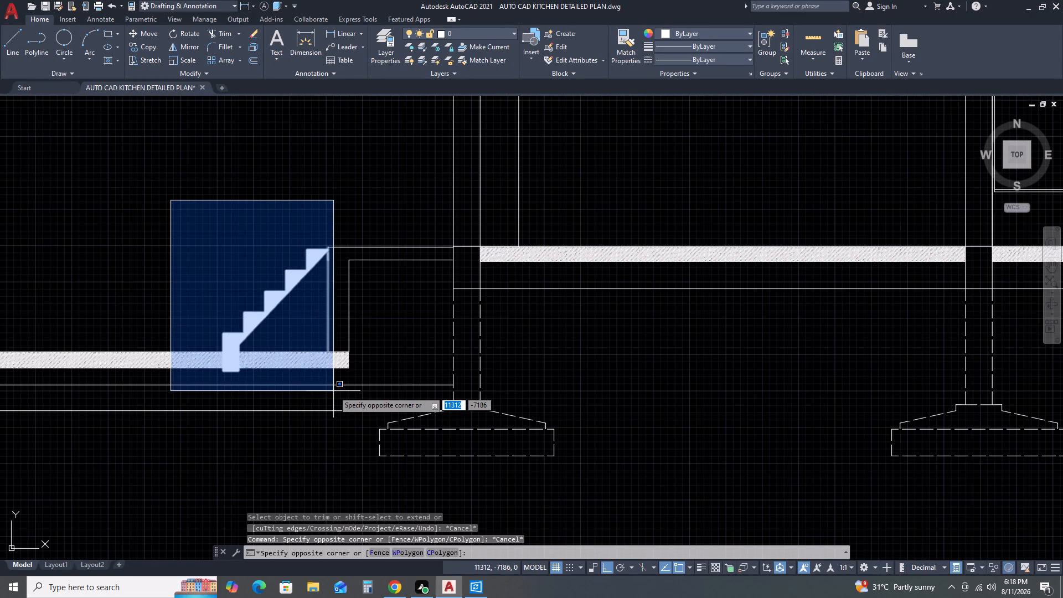
click(329, 382)
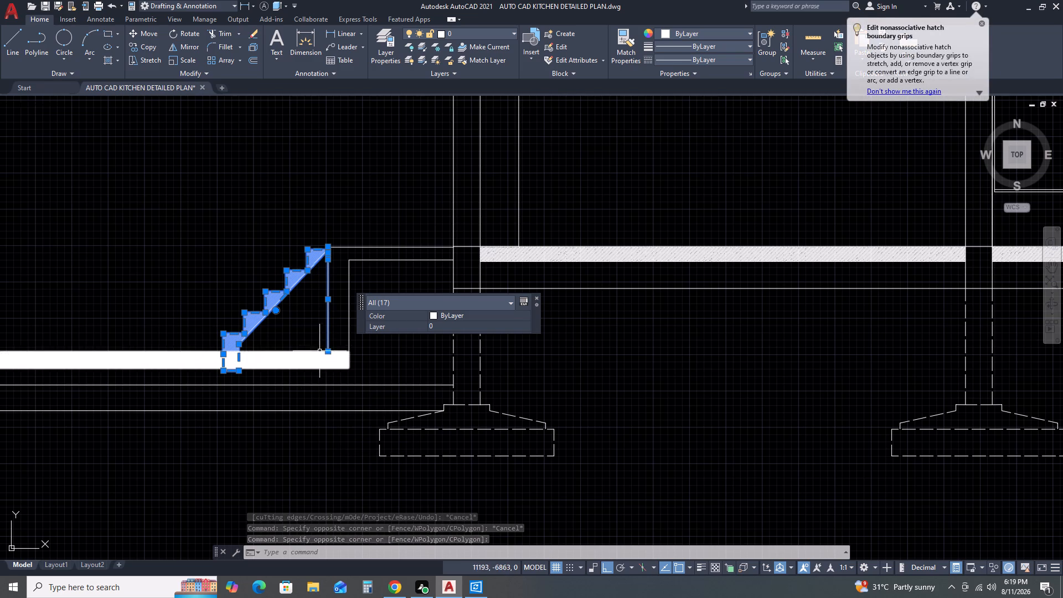
shift+click(336, 315)
shift+click(308, 332)
key(m)
key(space)
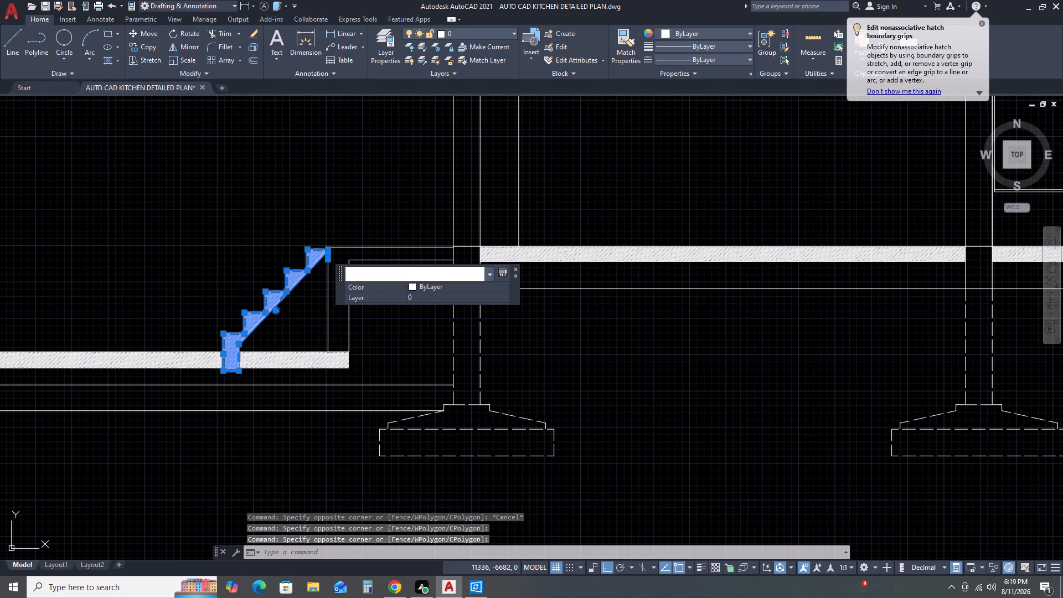
scroll(326, 257, up, 3)
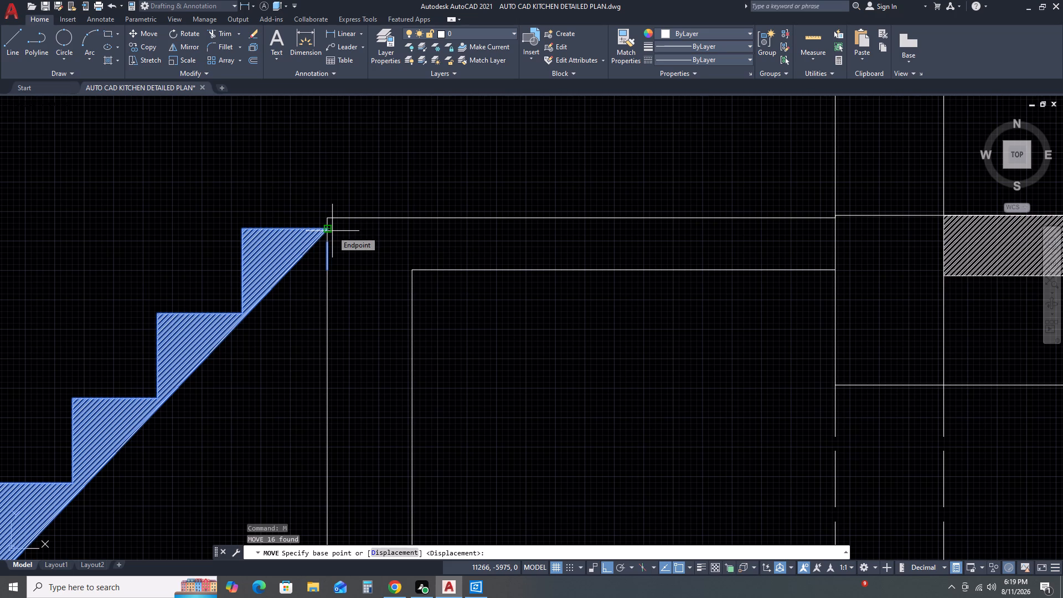
click(332, 231)
click(332, 220)
key(Escape)
scroll(340, 264, down, 2)
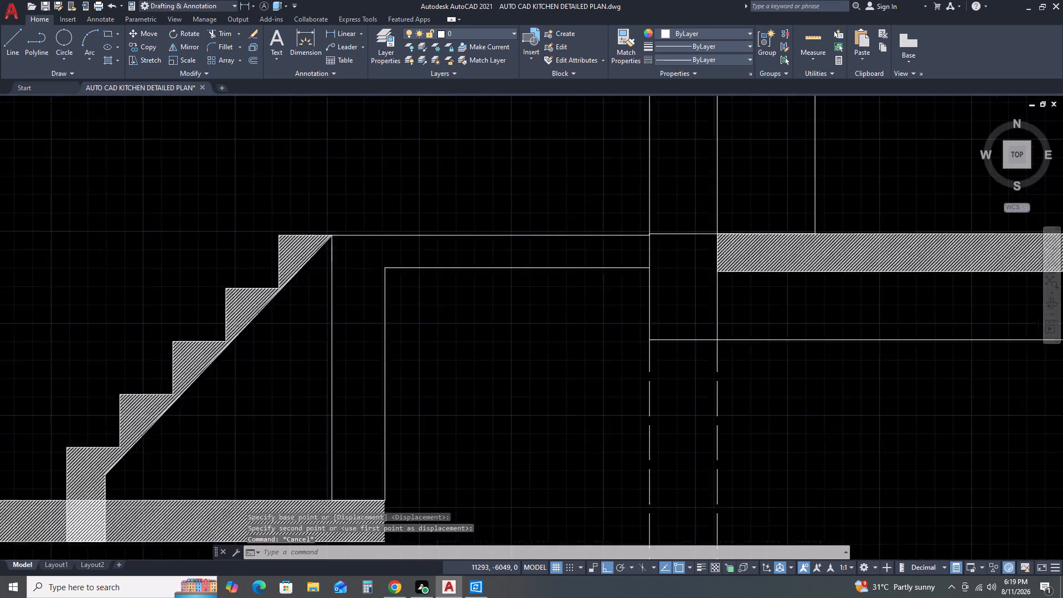
Draw a line extending the landing's underside from the support's corner to the sloping underside of the inner stair.
text(L)
key(space)
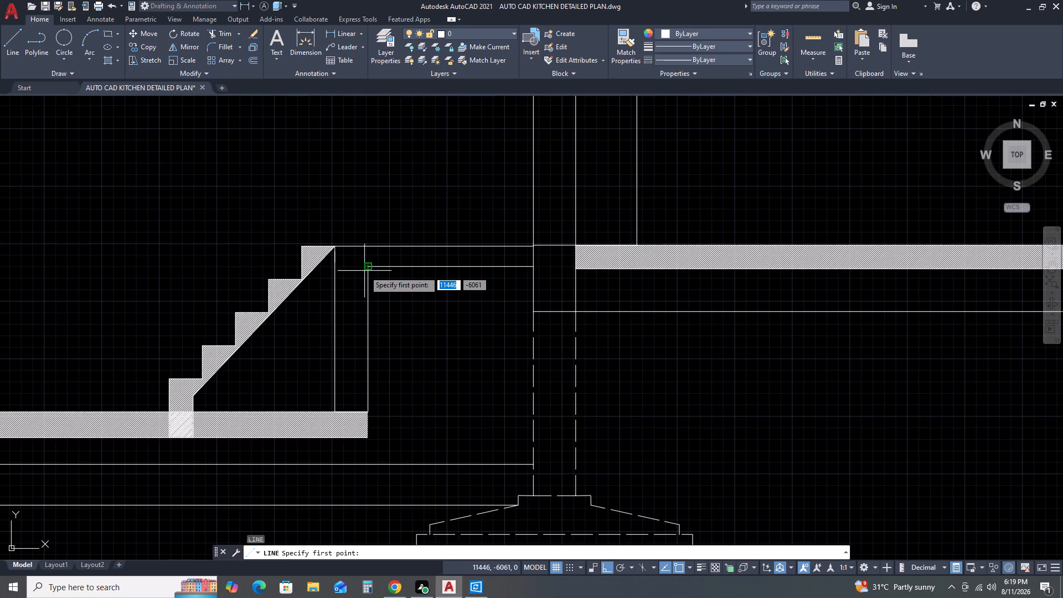
click(364, 270)
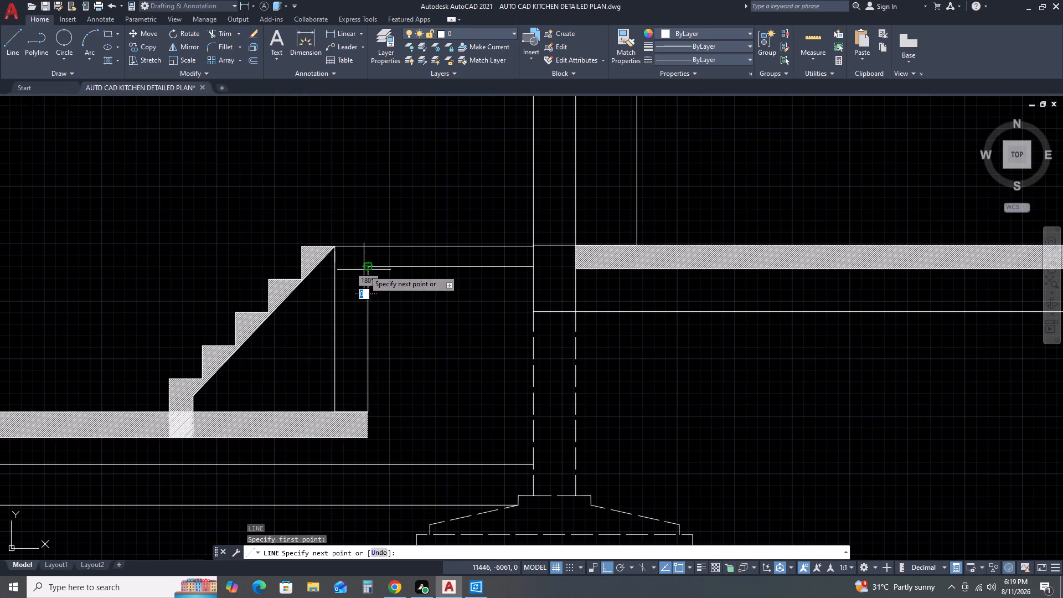
click(317, 265)
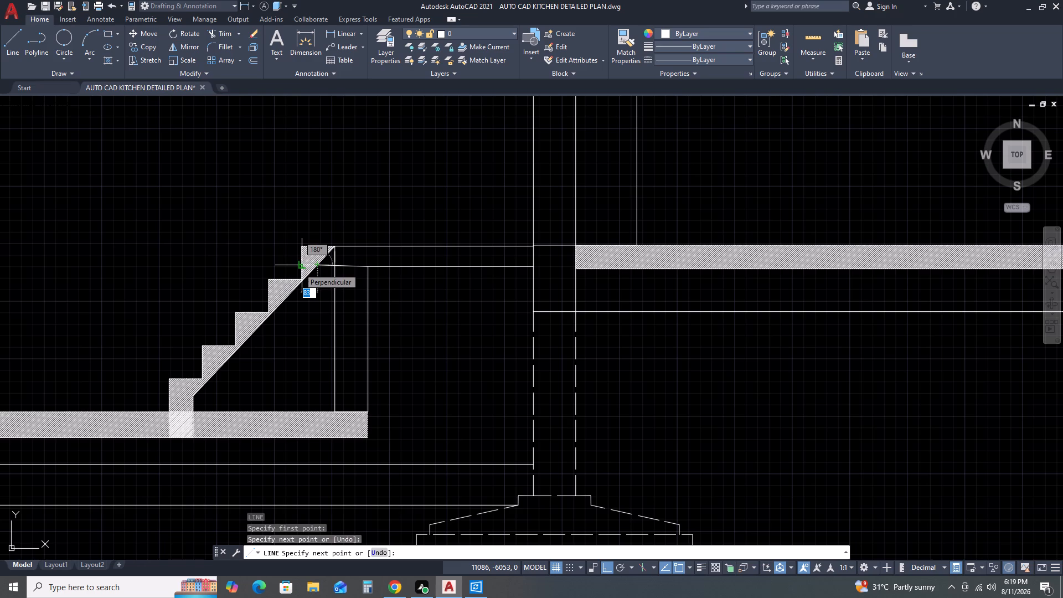
key(Escape)
Trim the support's stair-side edge where it passes through the inner landing's thickness.
text(TR)
key(space)
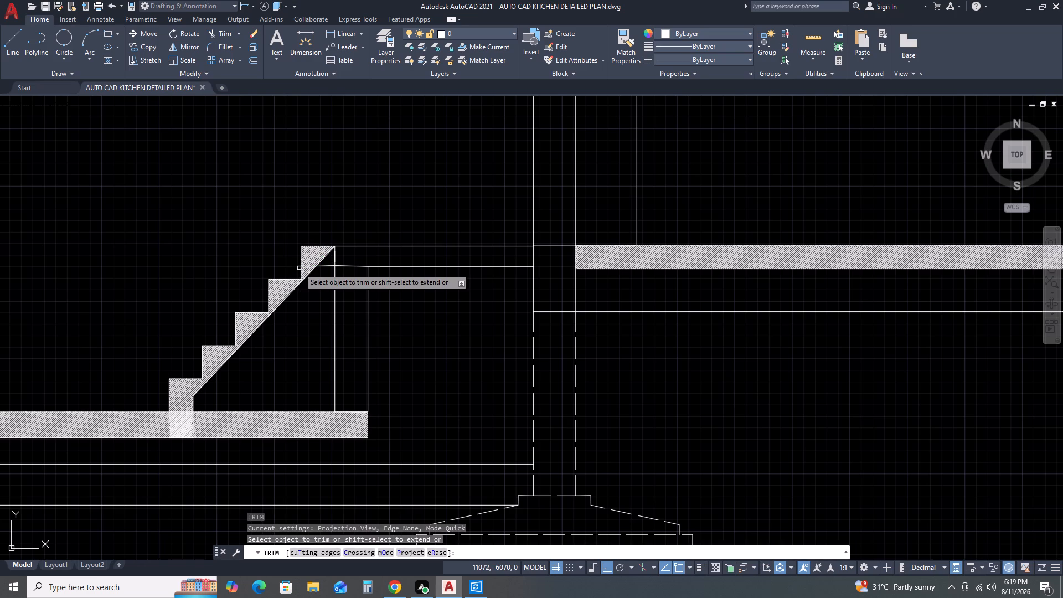
scroll(332, 259, up, 2)
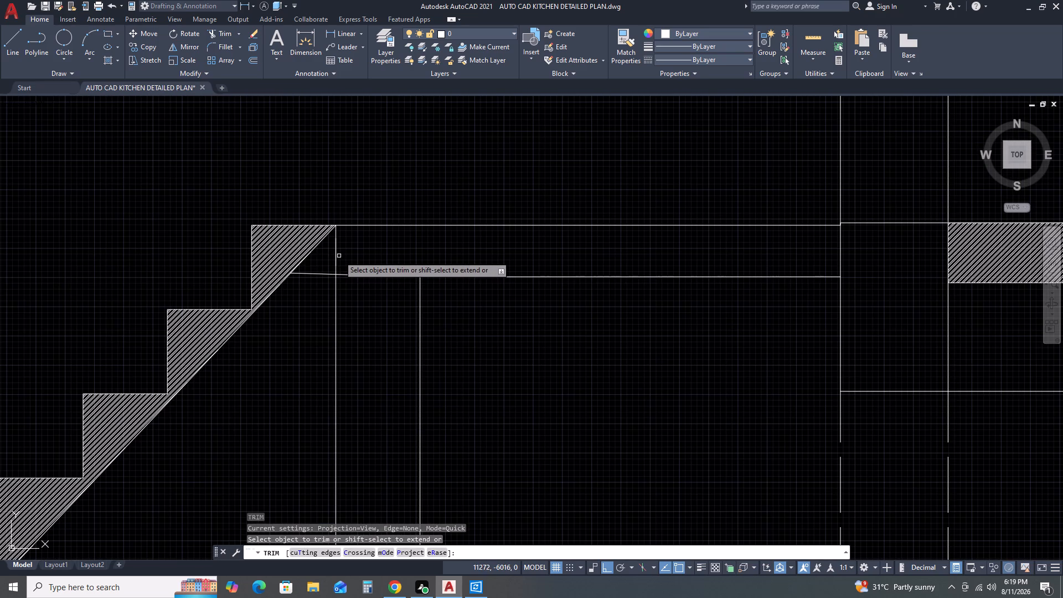
click(339, 256)
click(331, 259)
scroll(627, 304, down, 3)
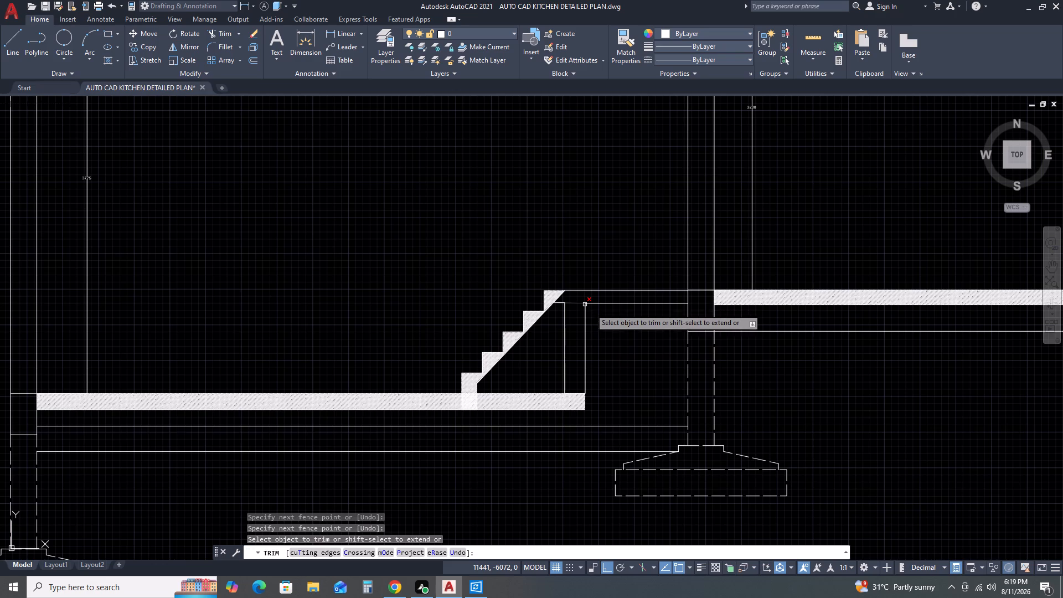
key(Escape)
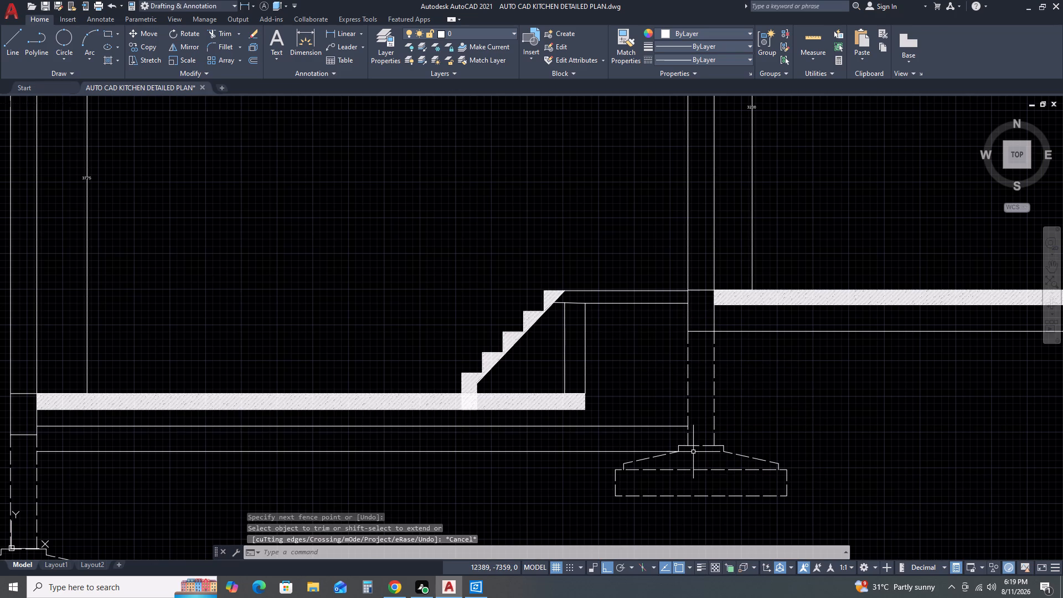
Hatch the inner landing between the top of the stair and the wall.
text(H)
key(space)
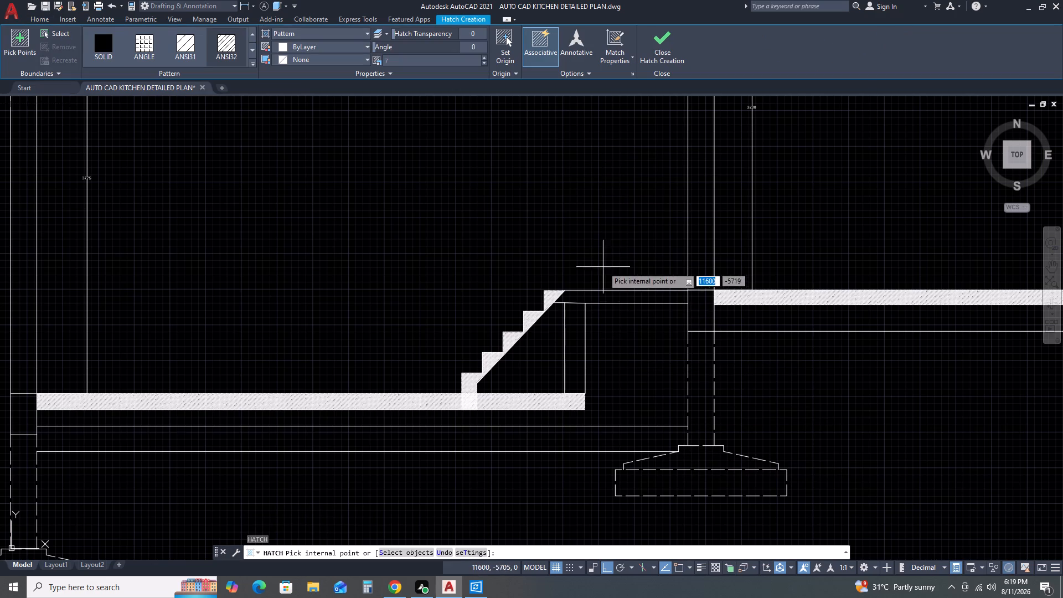
click(603, 298)
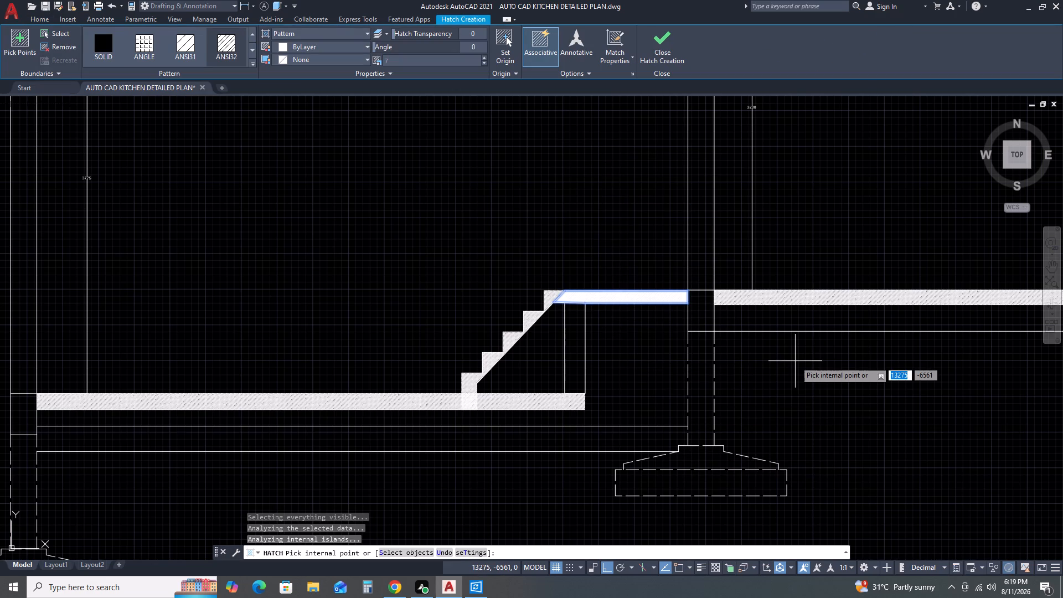
key(Escape)
Apply the upper floor slab hatch's properties to the inner landing's hatch using Match Properties.
text(MA)
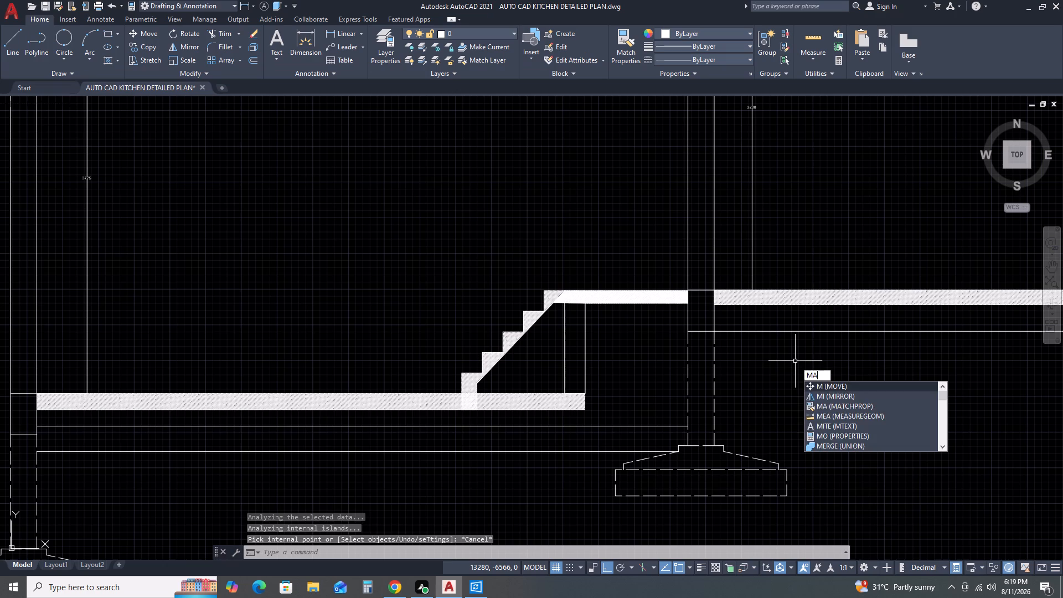
key(space)
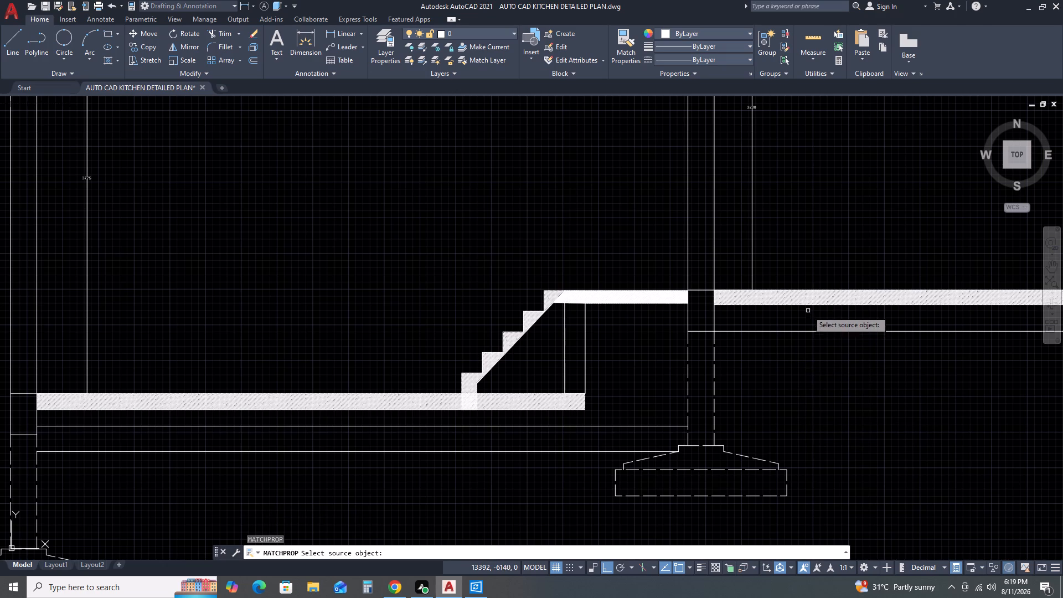
click(808, 298)
click(659, 295)
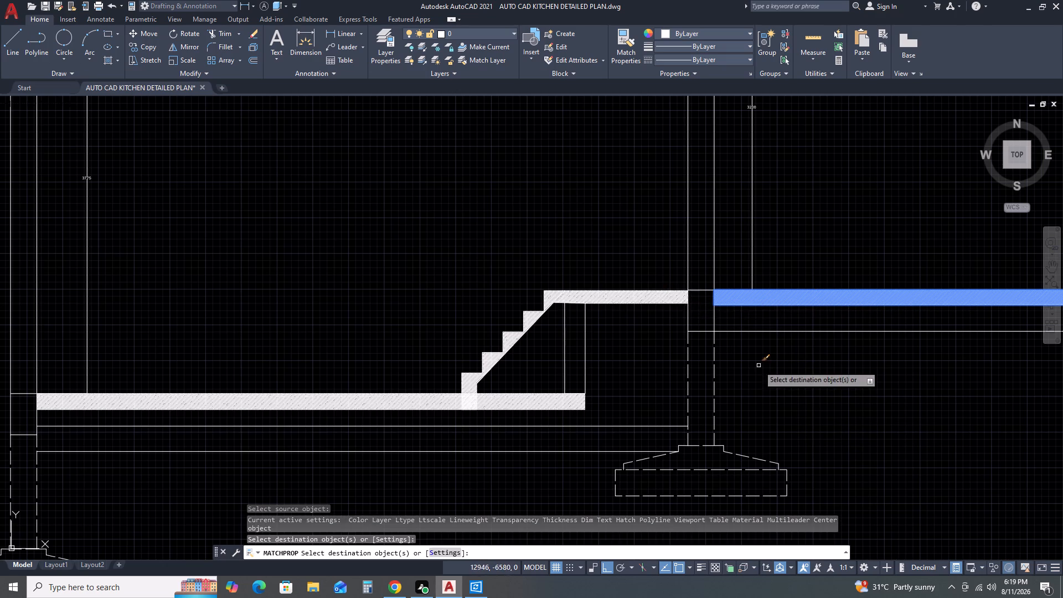
scroll(759, 367, down, 3)
middle_drag(848, 421, 682, 352)
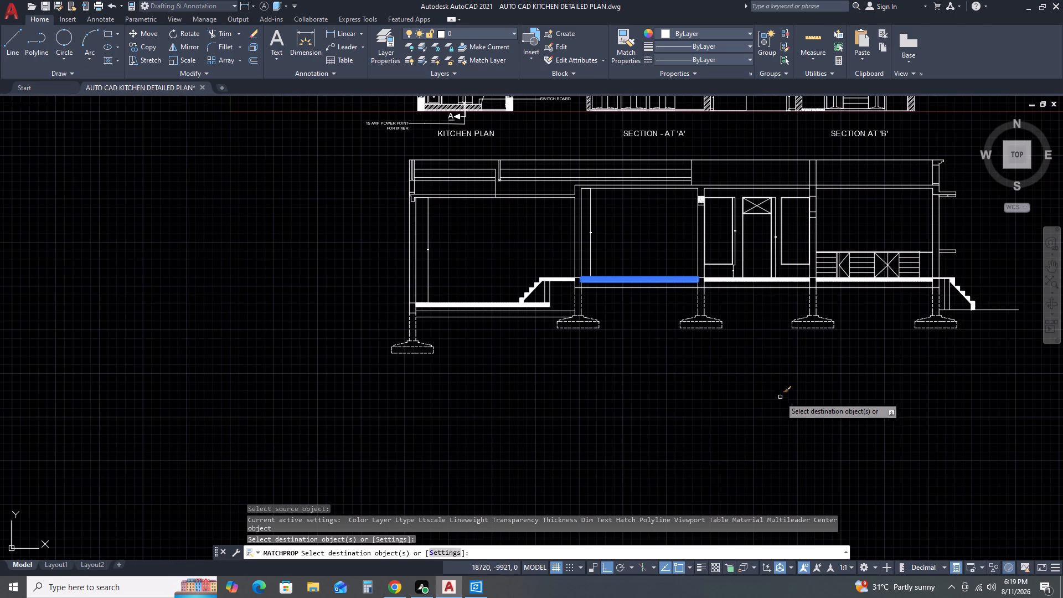
key(Escape)
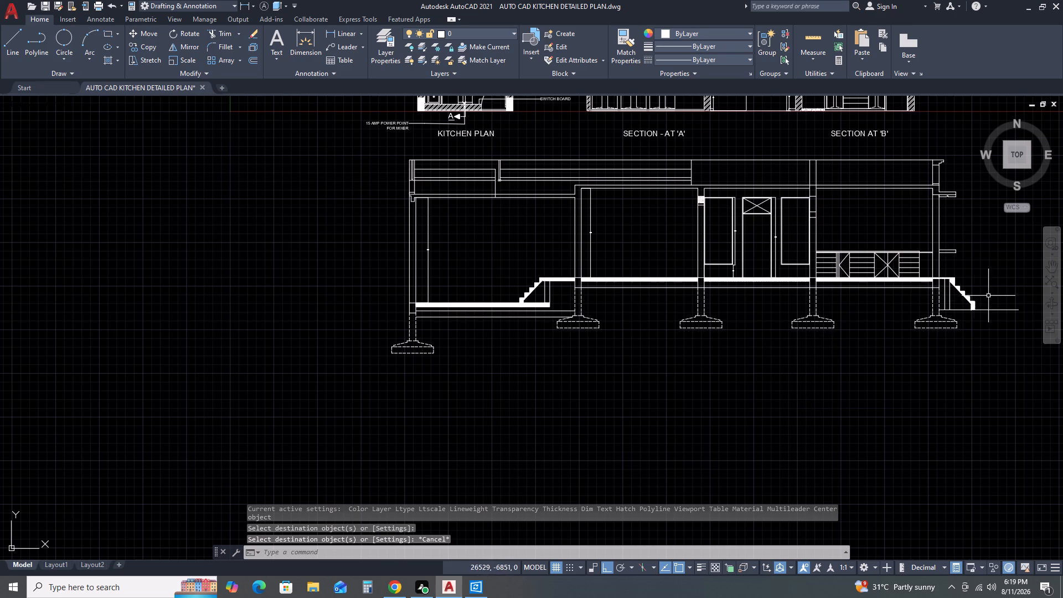
scroll(678, 293, up, 2)
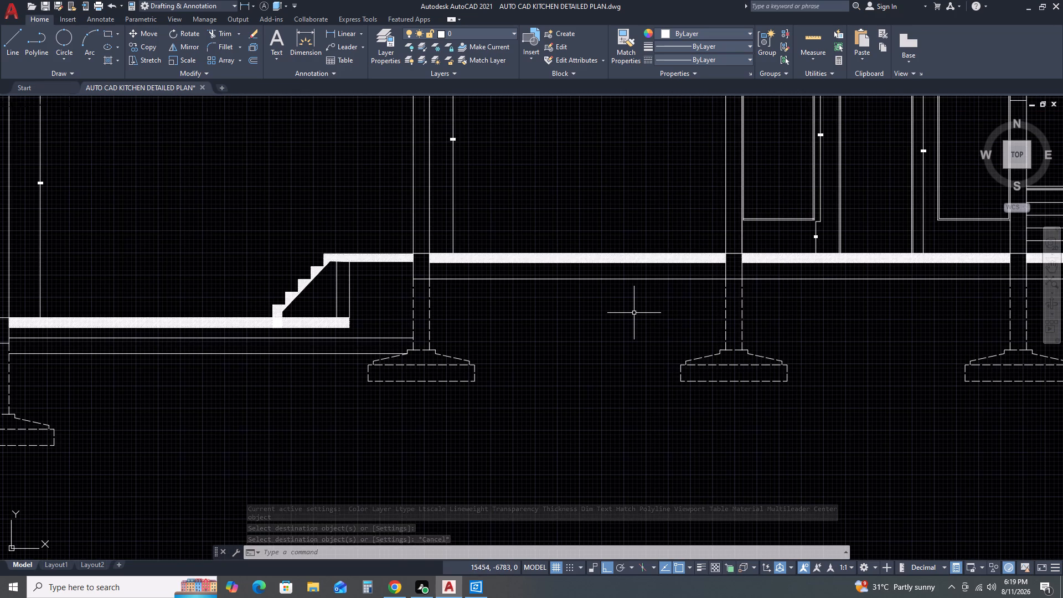
Start an ANSI37 hatch and pick the three bays between the walls directly beneath the upper floor slab.
text(H)
key(space)
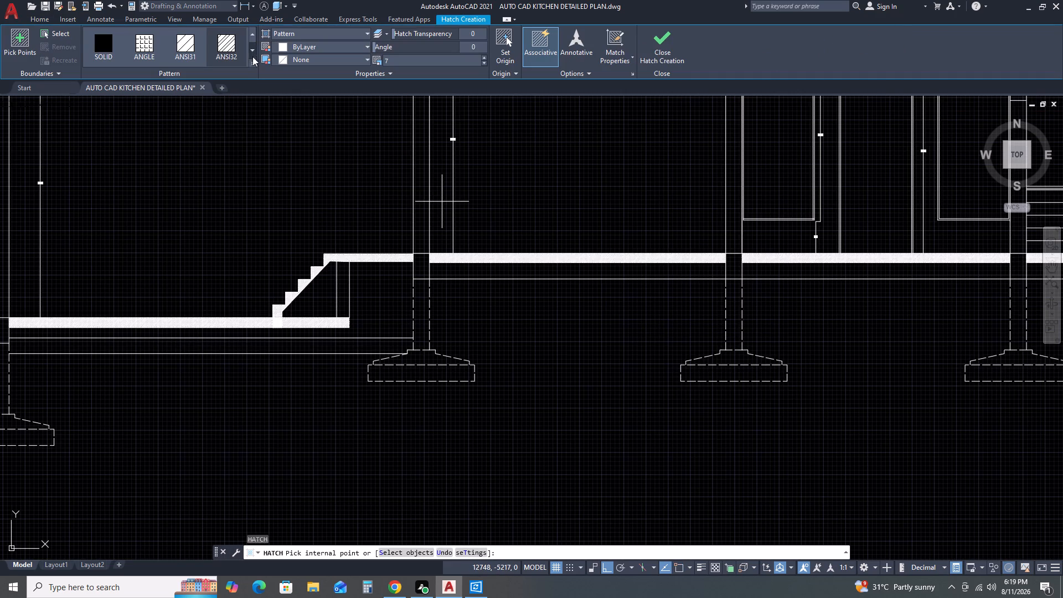
click(251, 62)
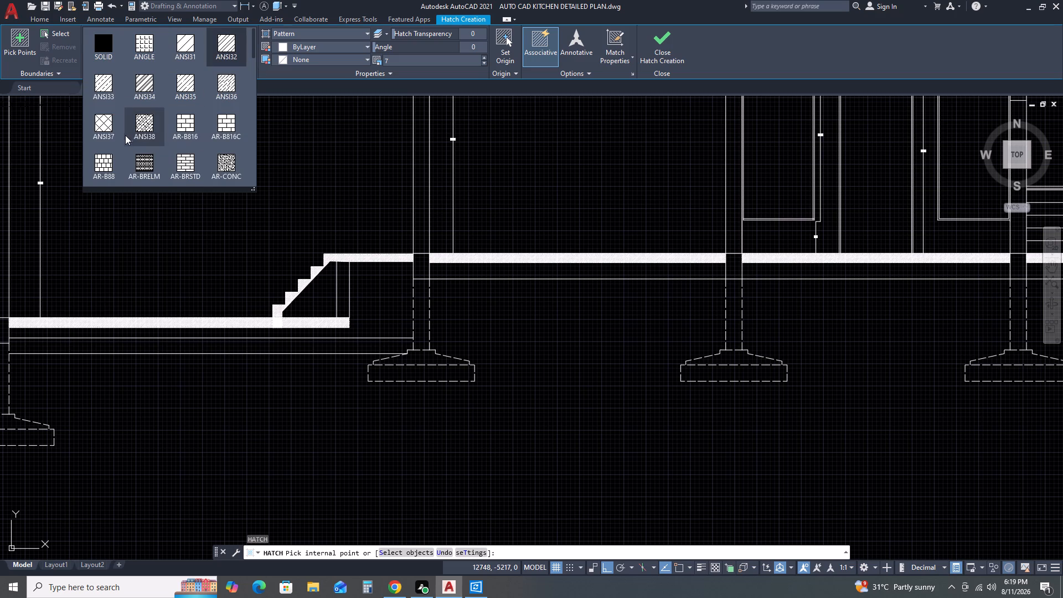
click(97, 124)
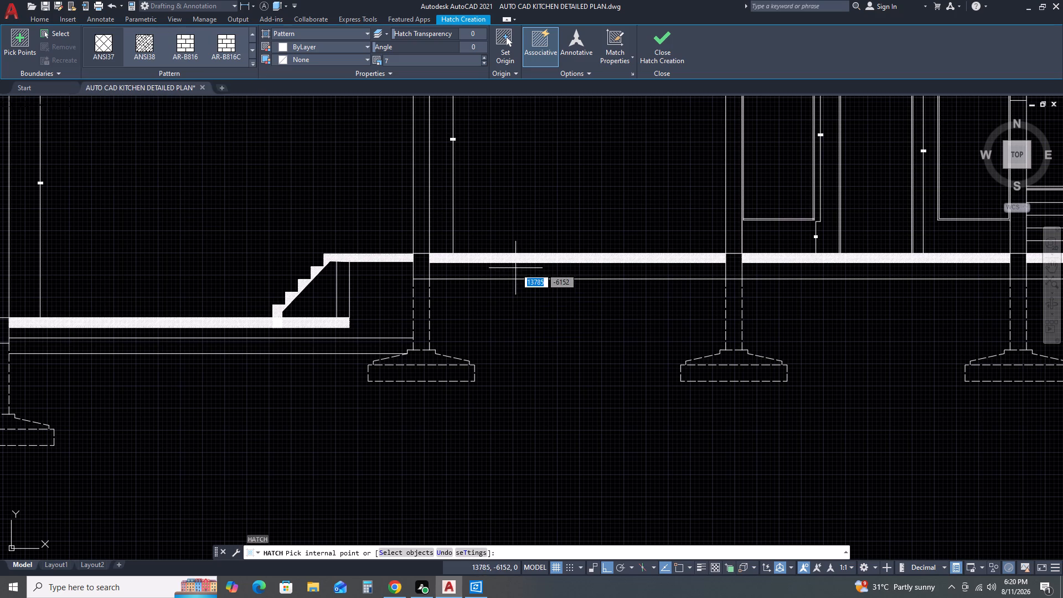
click(514, 270)
click(771, 271)
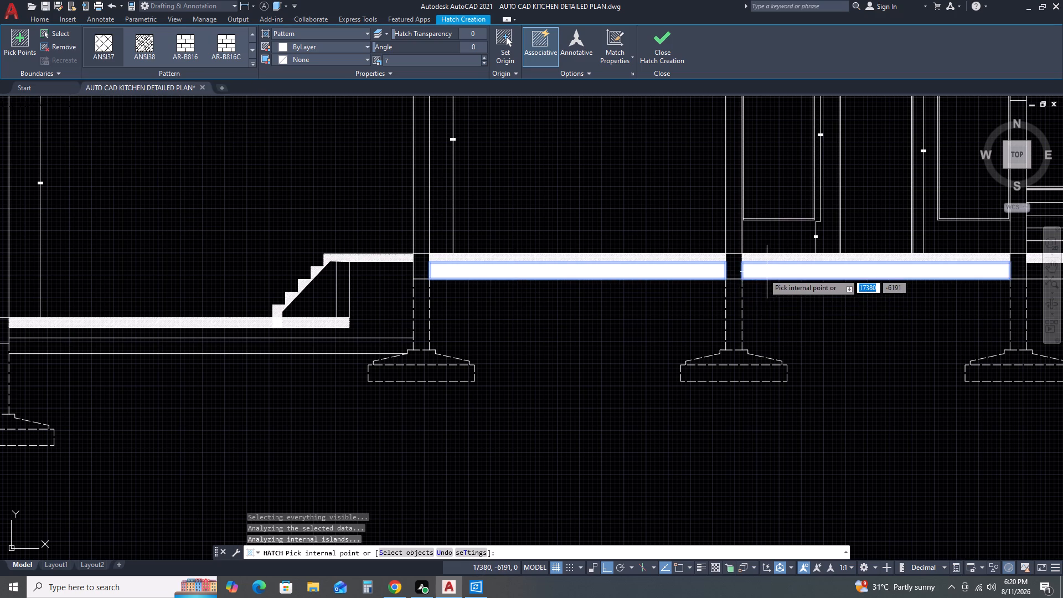
scroll(674, 305, down, 2)
click(833, 290)
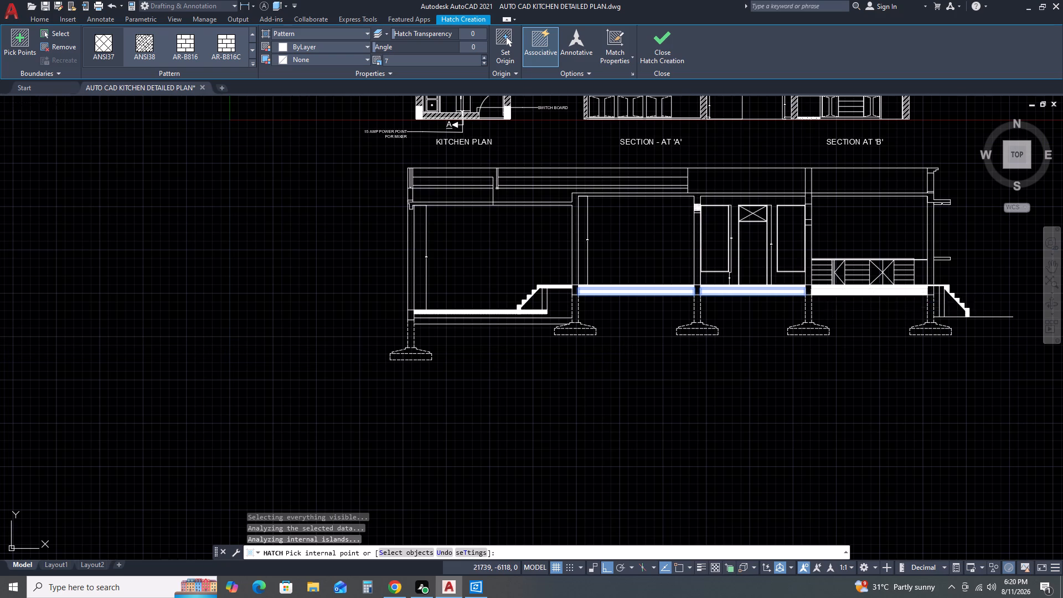
Add the triangle under the inner stair, the band below the lower floor slab, and the space beneath the slab and landing.
click(538, 305)
scroll(538, 305, up, 2)
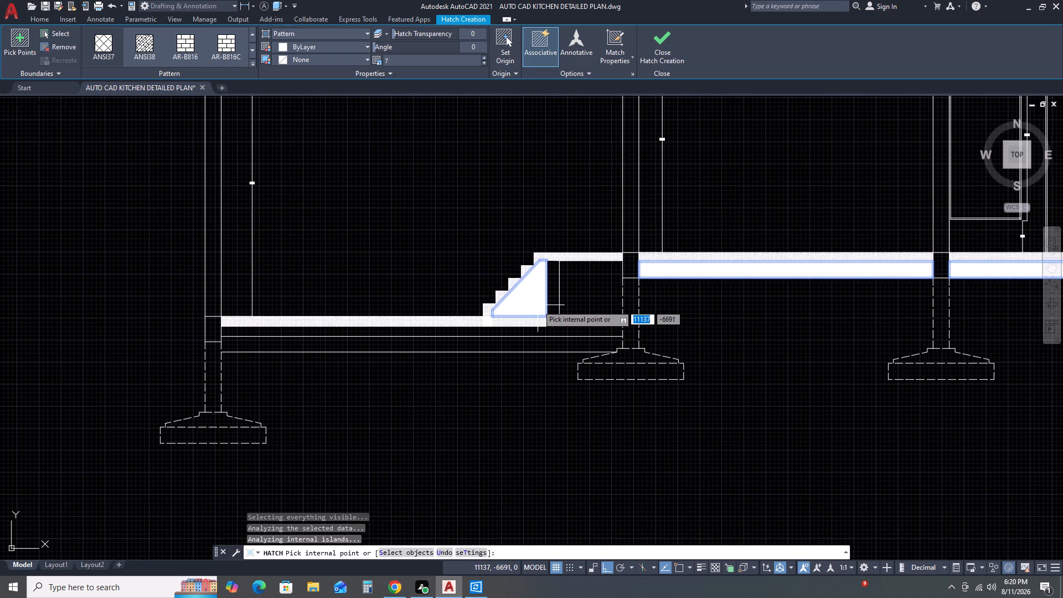
click(513, 344)
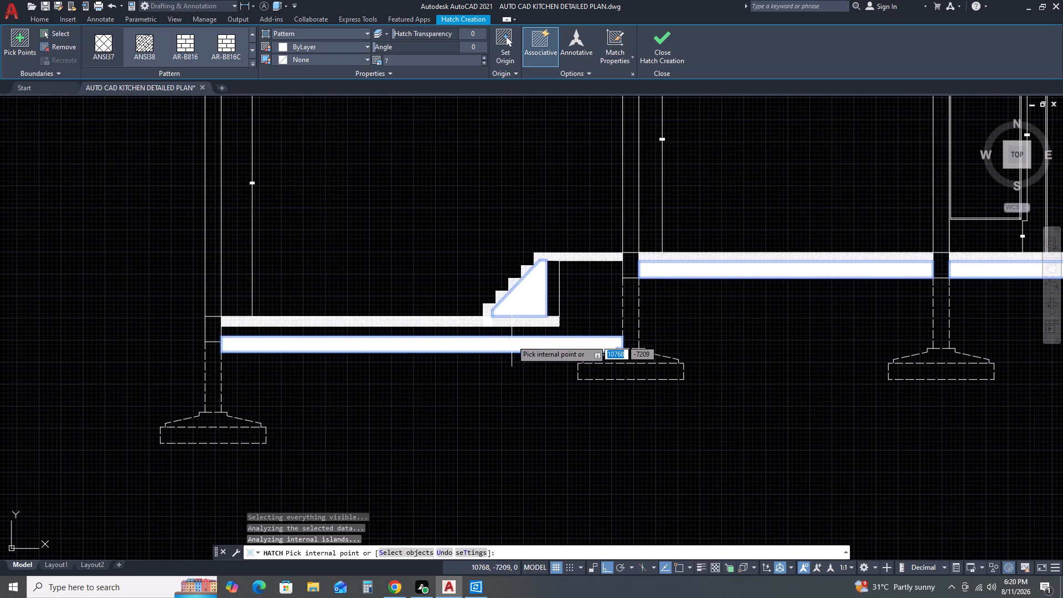
click(512, 328)
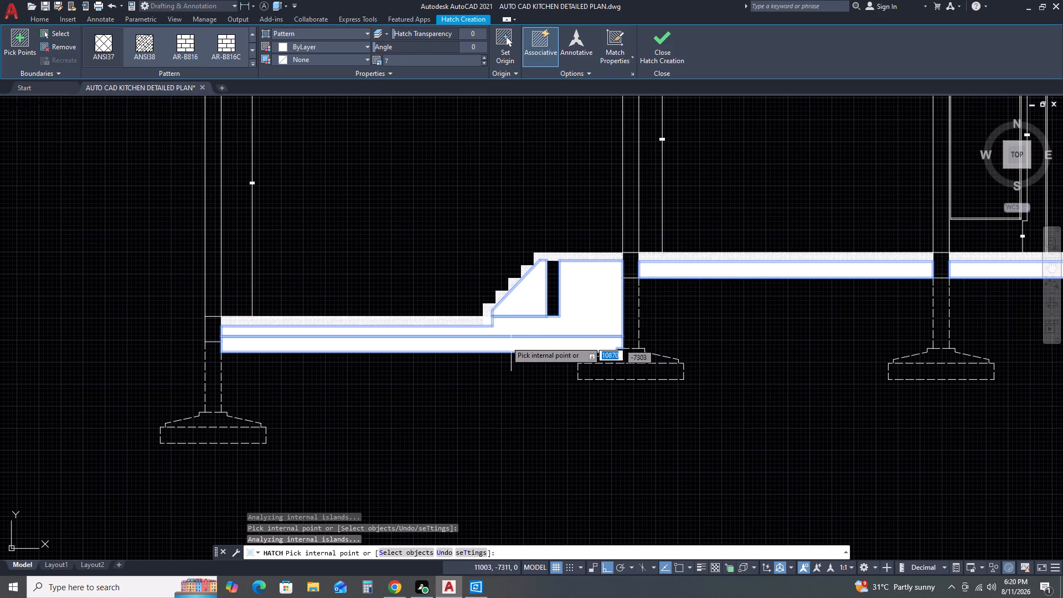
scroll(521, 333, down, 3)
middle_drag(770, 411, 558, 357)
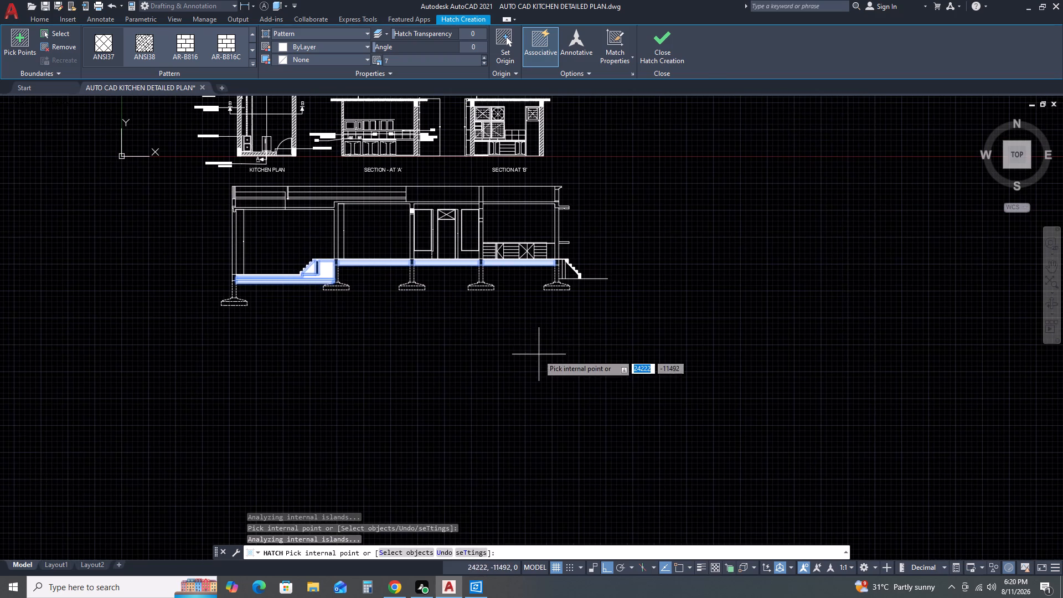
Set the ANSI37 hatch scale to 20 and complete the hatch in the picked areas.
scroll(576, 274, up, 2)
scroll(668, 364, down, 1)
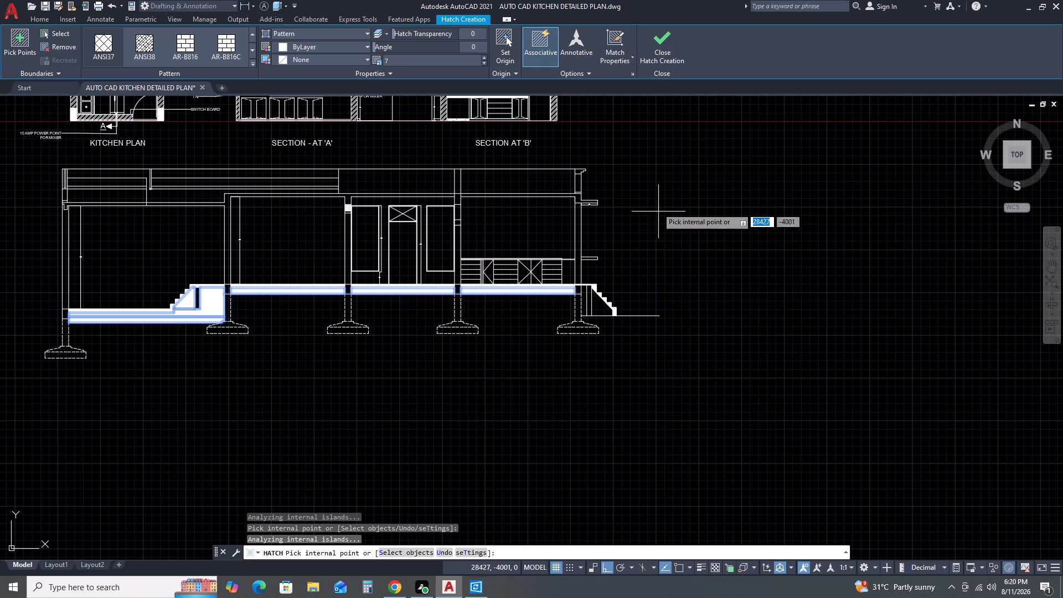
scroll(399, 60, up, 4)
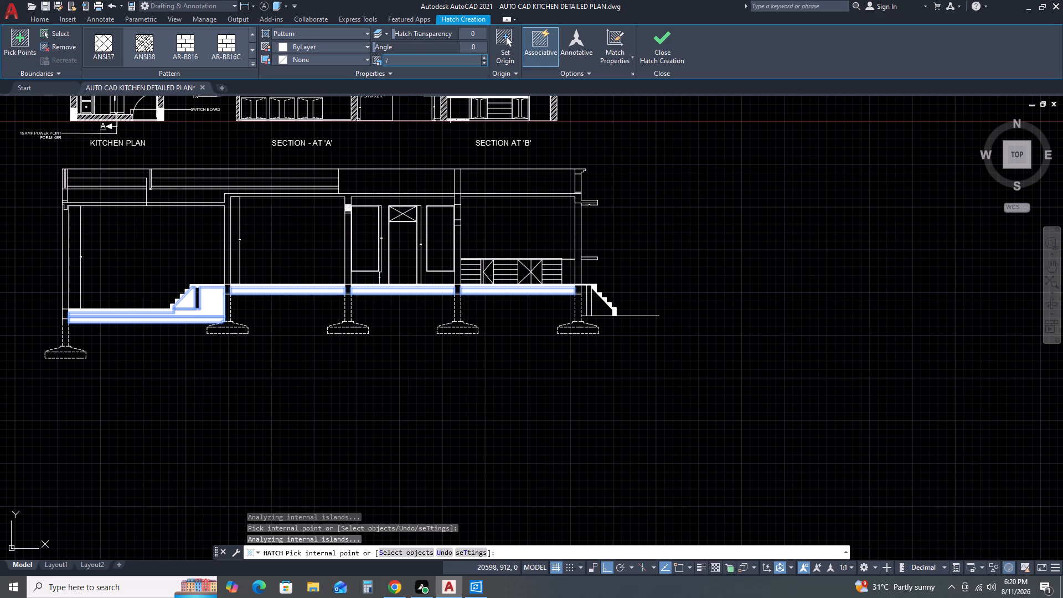
scroll(398, 60, up, 17)
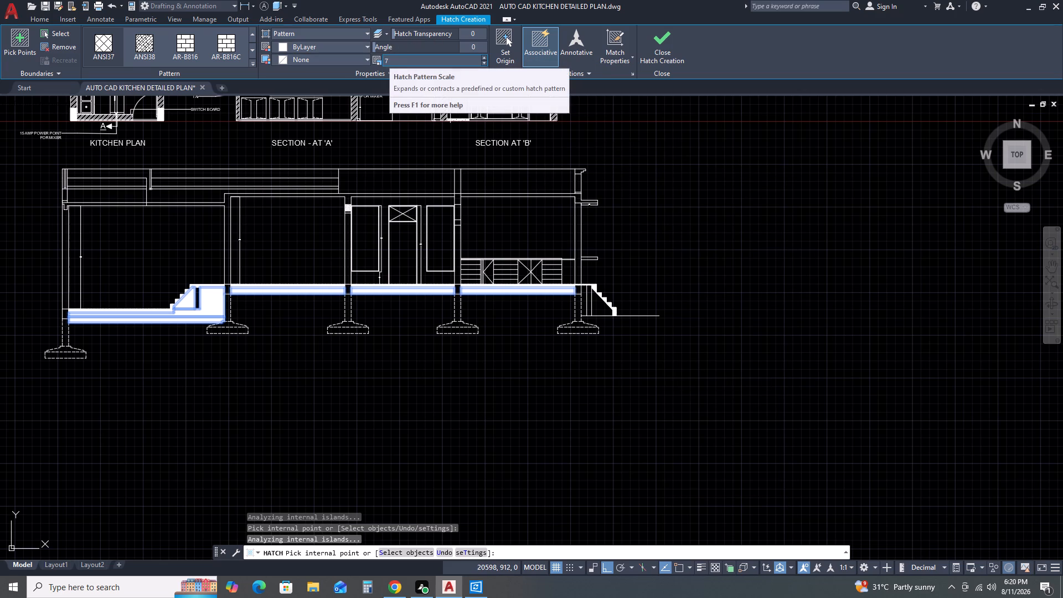
scroll(388, 59, up, 12)
double_click(388, 59)
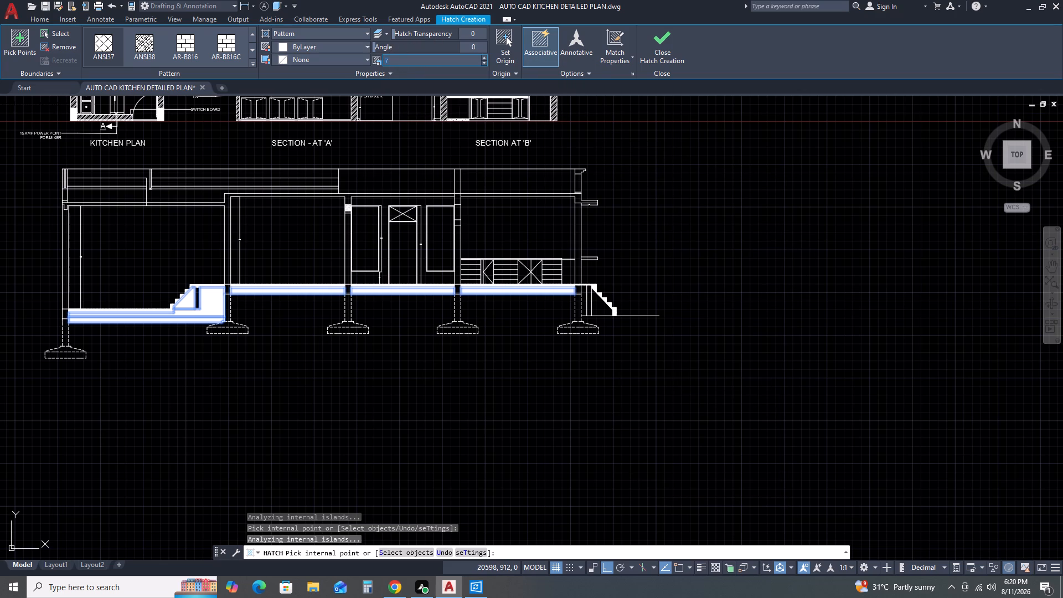
scroll(388, 59, up, 7)
text(20)
key(Return)
key(Return)
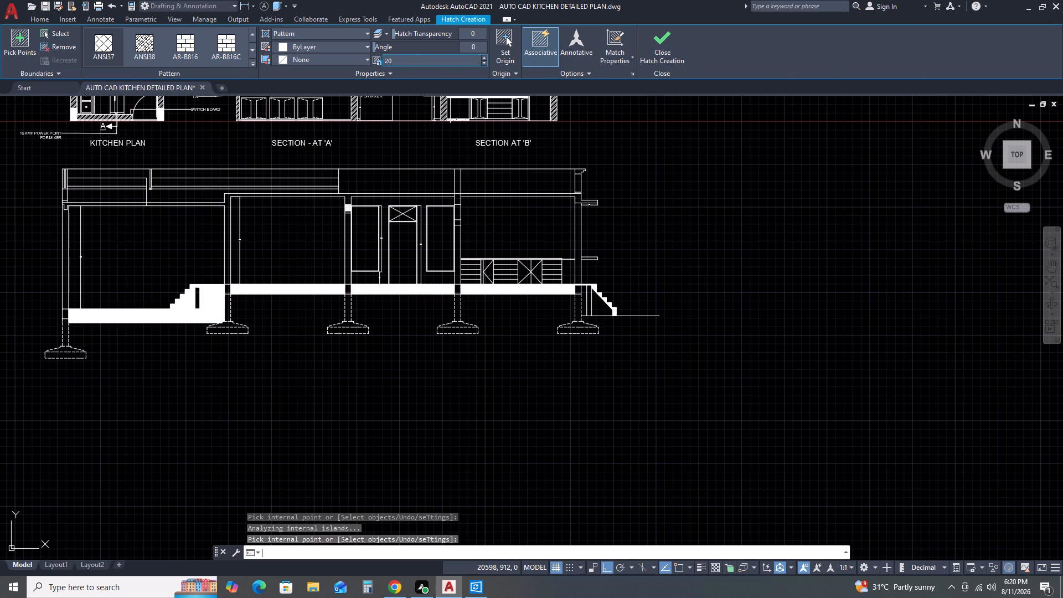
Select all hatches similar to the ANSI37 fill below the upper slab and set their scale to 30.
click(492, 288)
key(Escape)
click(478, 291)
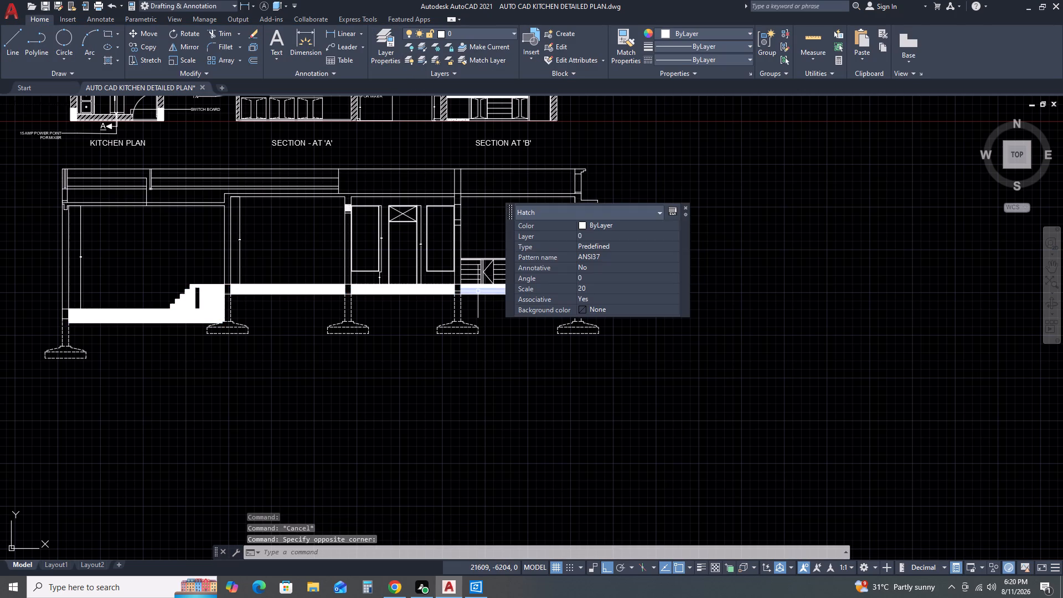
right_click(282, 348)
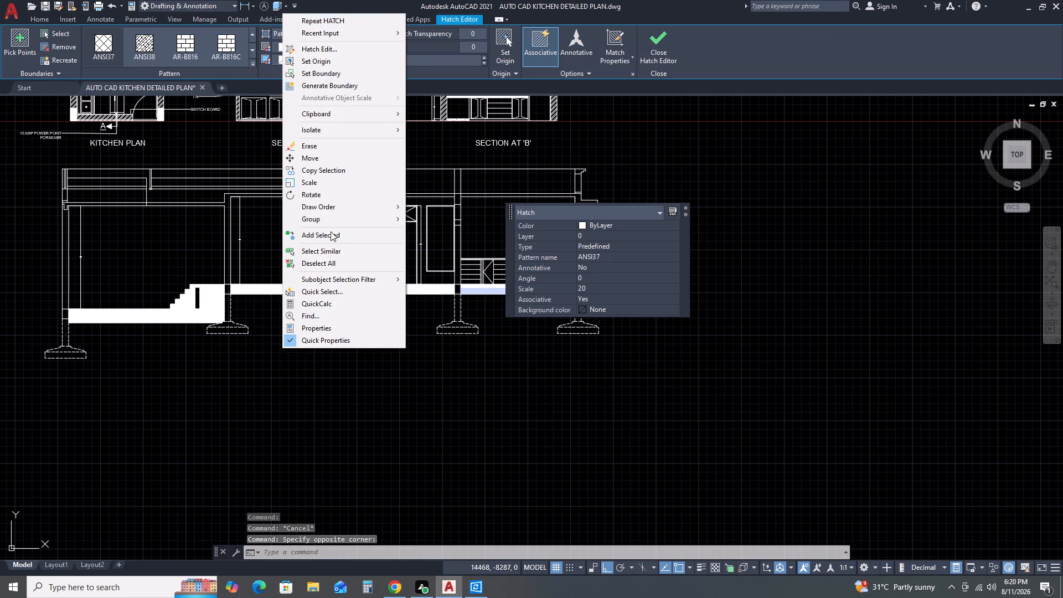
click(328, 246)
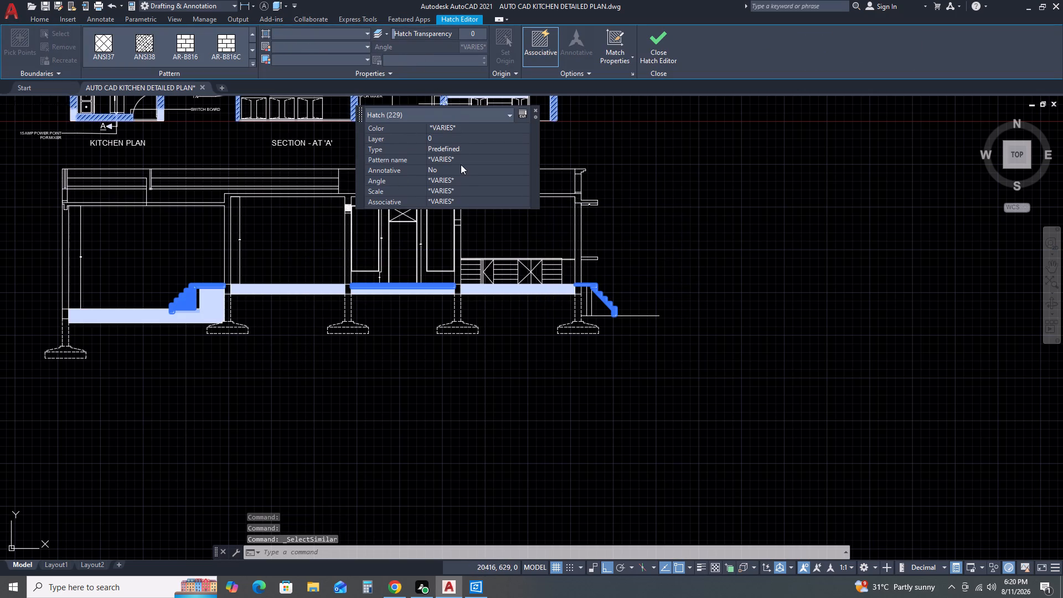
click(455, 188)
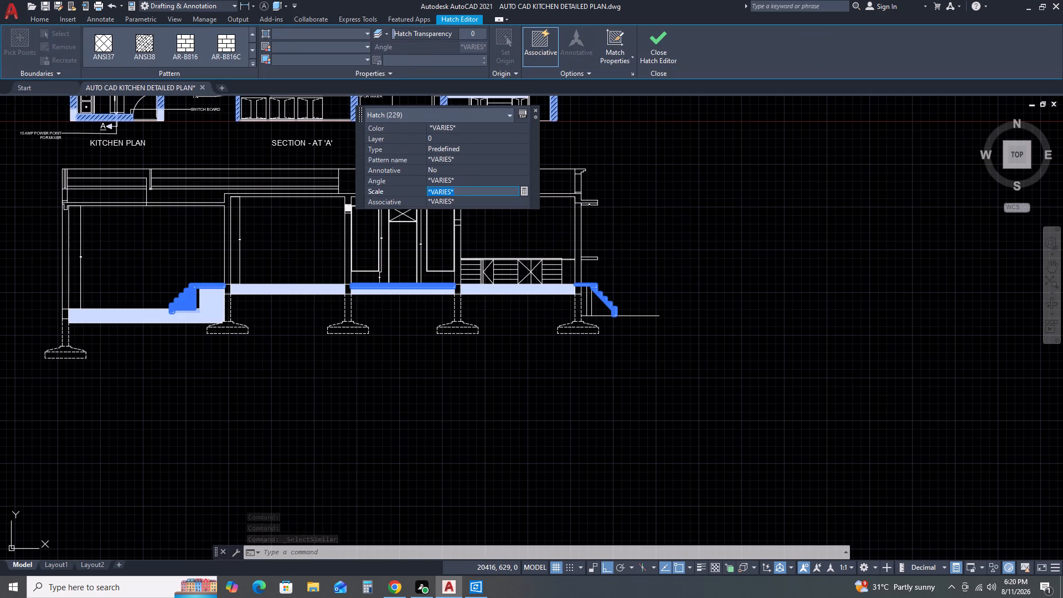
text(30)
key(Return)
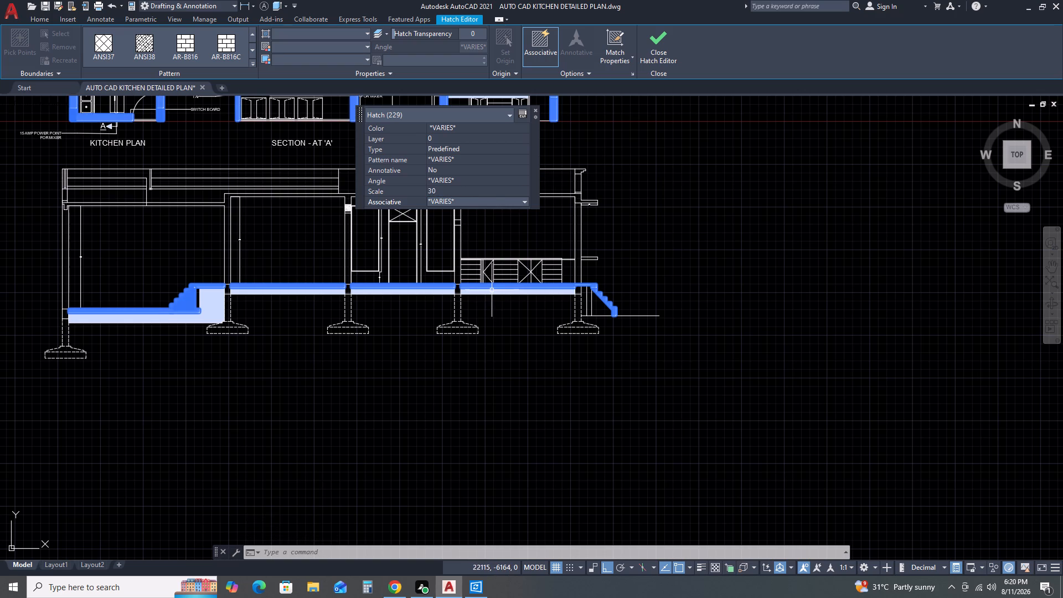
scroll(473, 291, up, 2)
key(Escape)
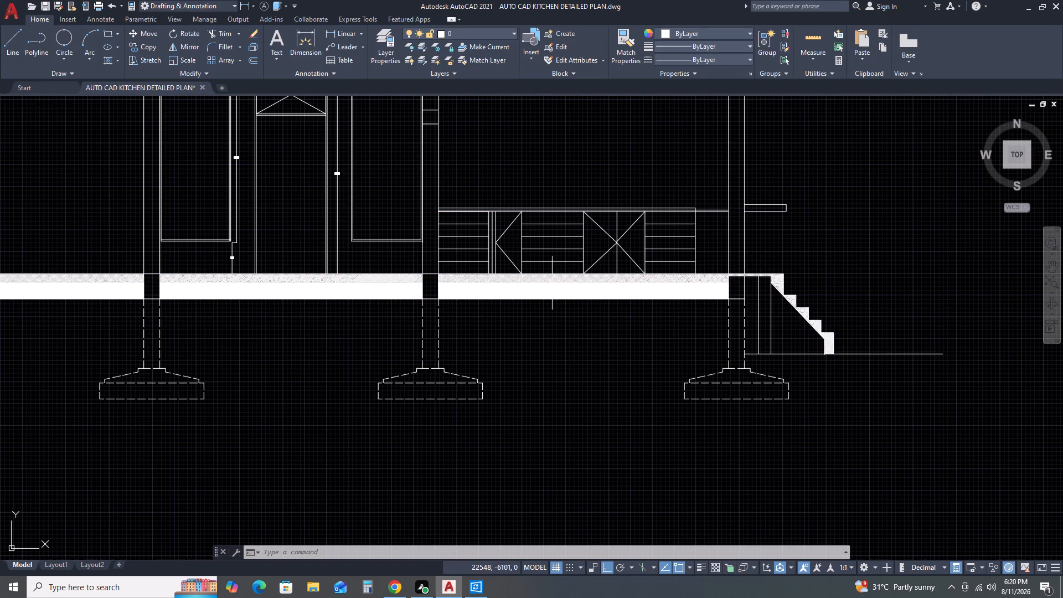
Select all hatches similar to the upper slab's ANSI32 hatch and set their scale to 100.
click(556, 279)
right_click(520, 351)
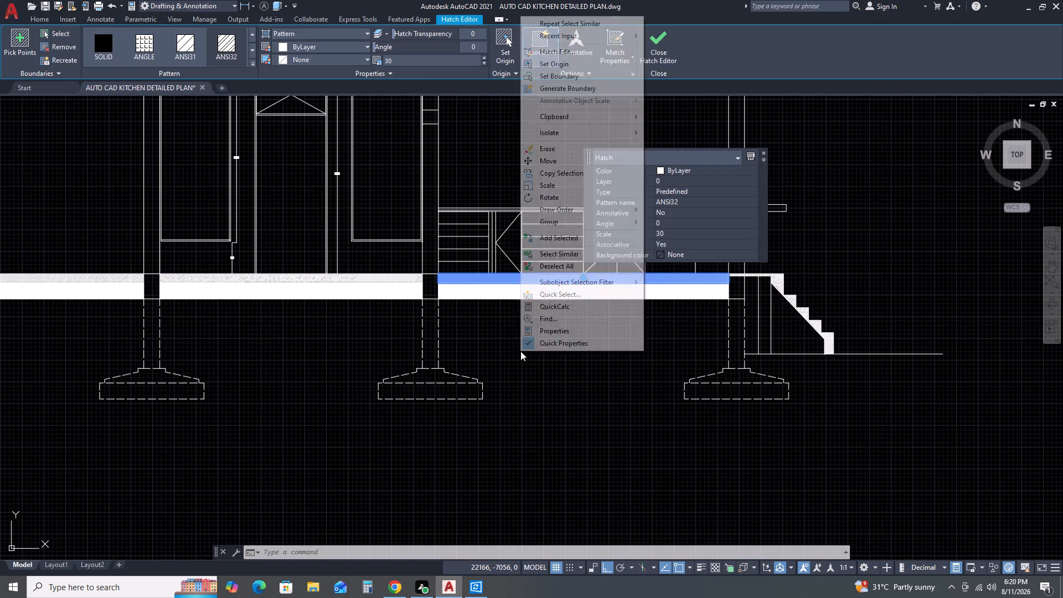
click(575, 259)
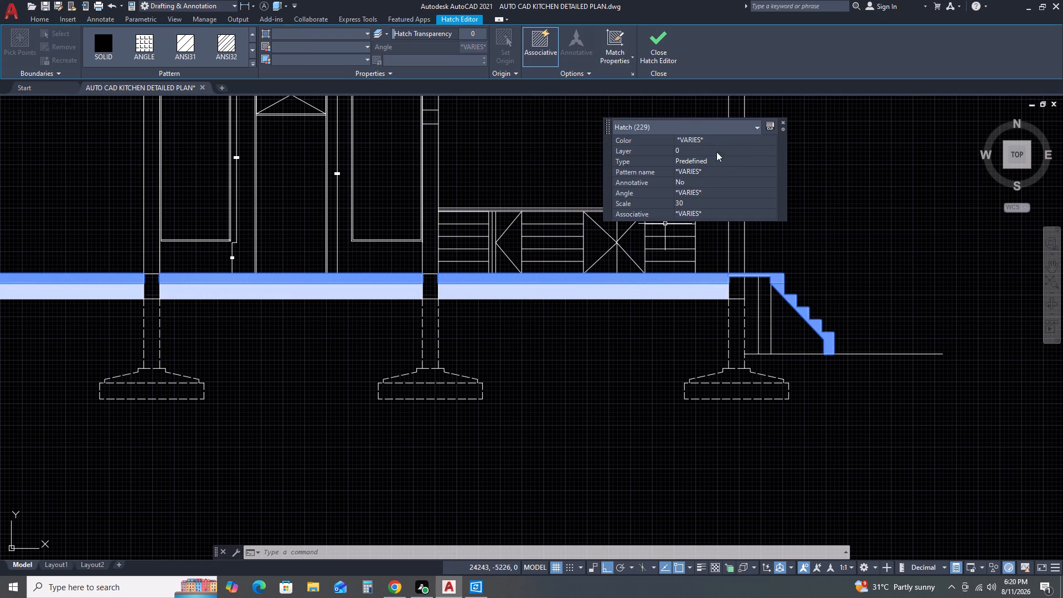
click(688, 204)
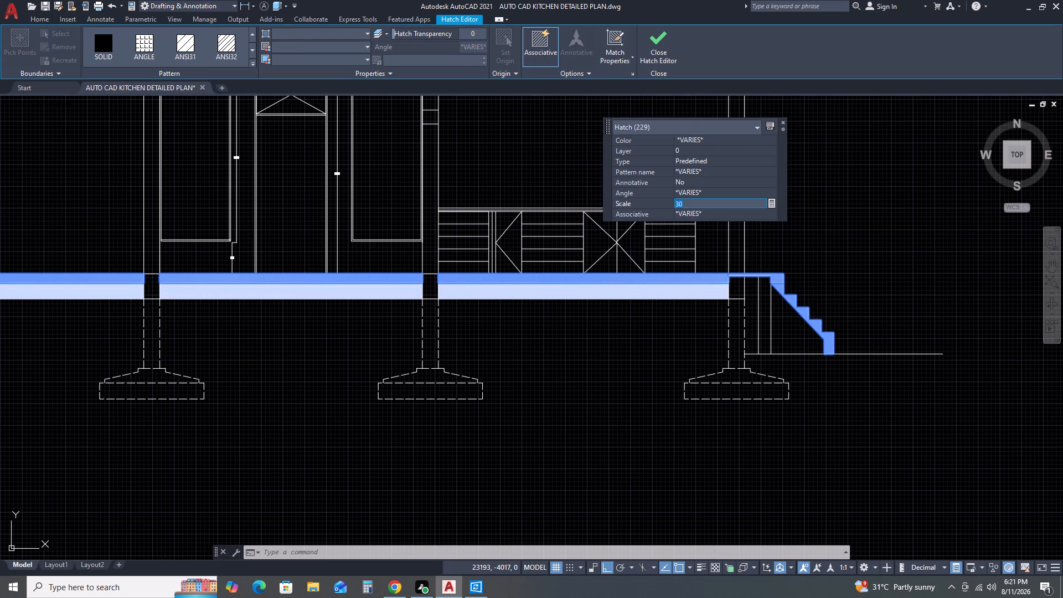
text(100)
key(Return)
key(Return)
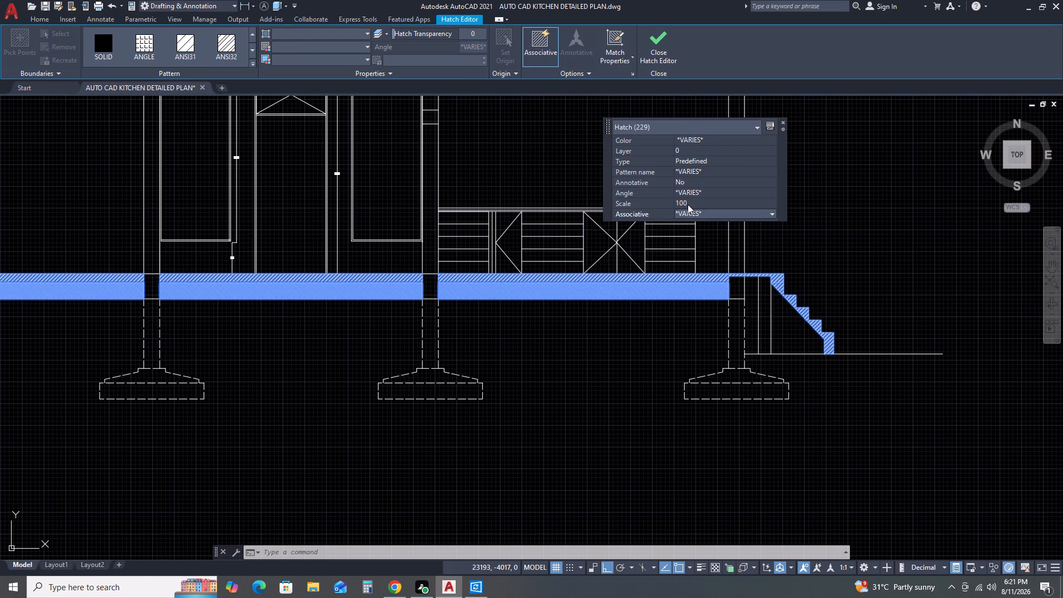
key(Escape)
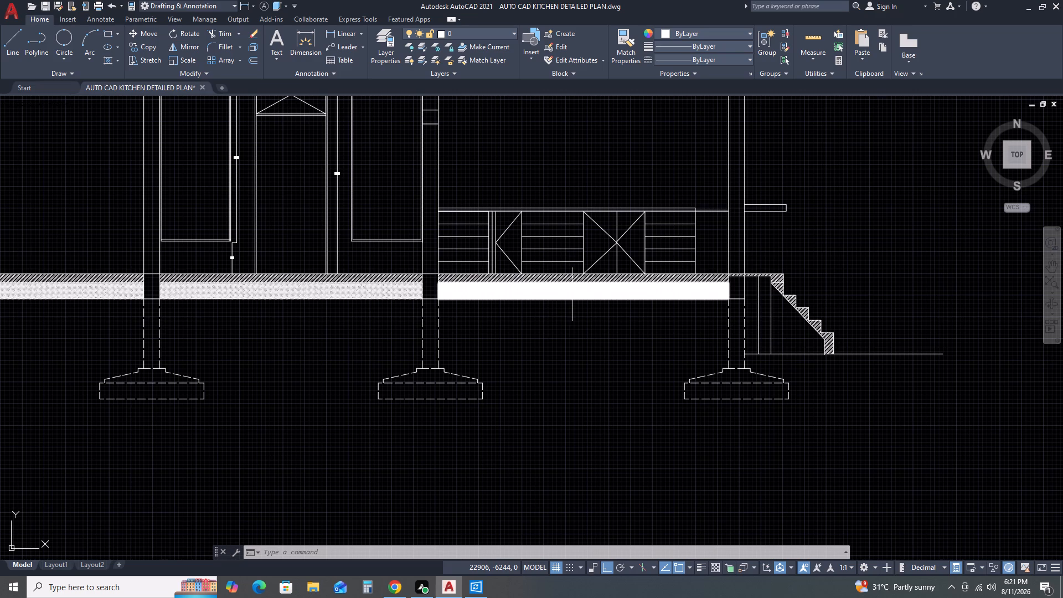
Select all hatches similar to the ANSI37 fill beneath the kitchen's floor slab.
click(572, 295)
right_click(531, 389)
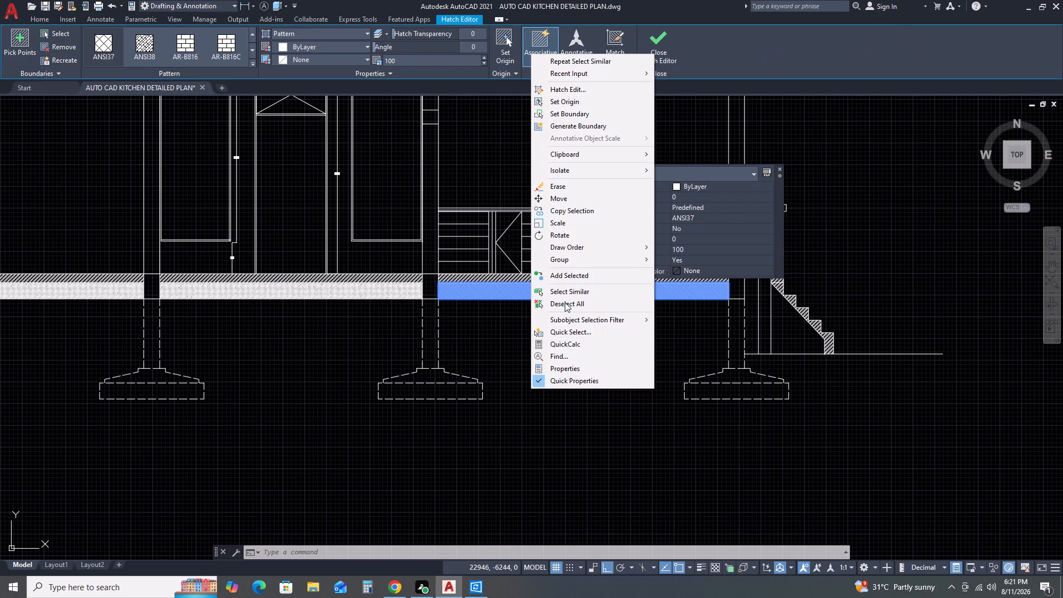
click(579, 292)
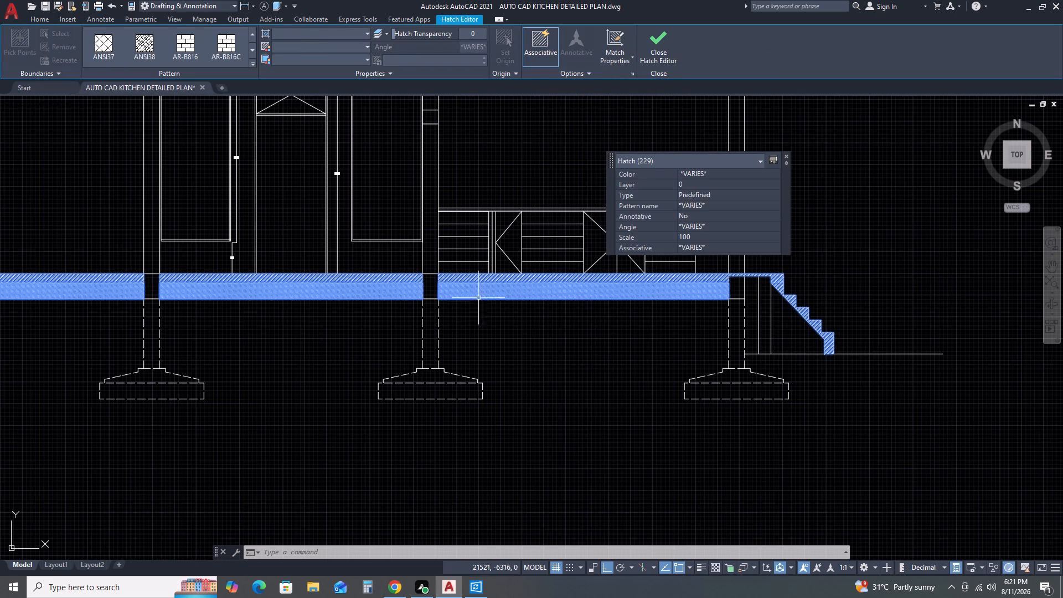
scroll(581, 291, down, 1)
scroll(527, 296, up, 5)
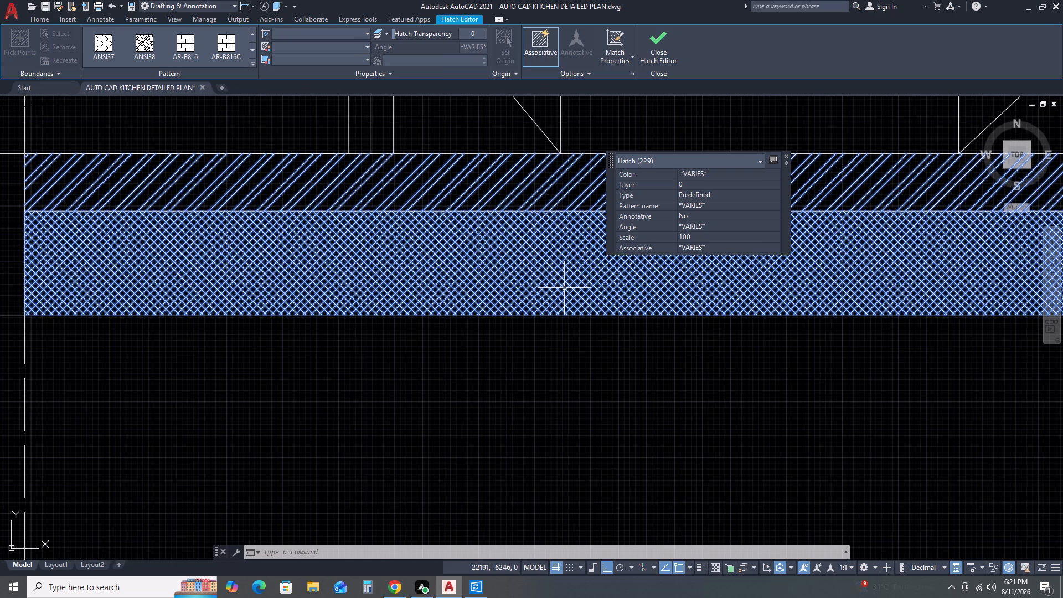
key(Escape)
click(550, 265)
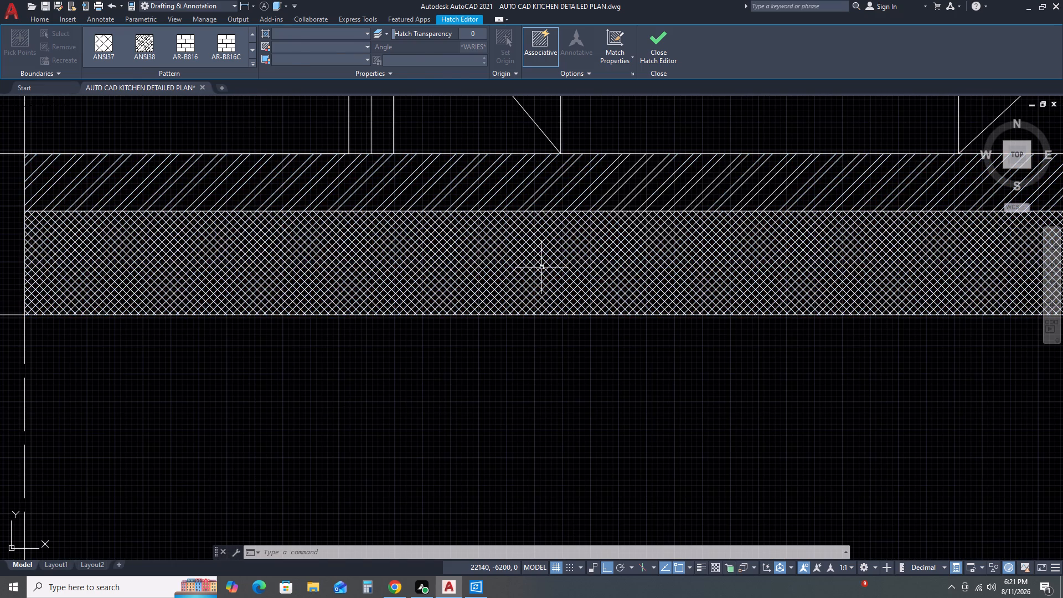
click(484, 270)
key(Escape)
Hatch the empty vertical wall strip inside the fill beneath the interior stairs.
scroll(492, 273, down, 5)
scroll(543, 288, down, 2)
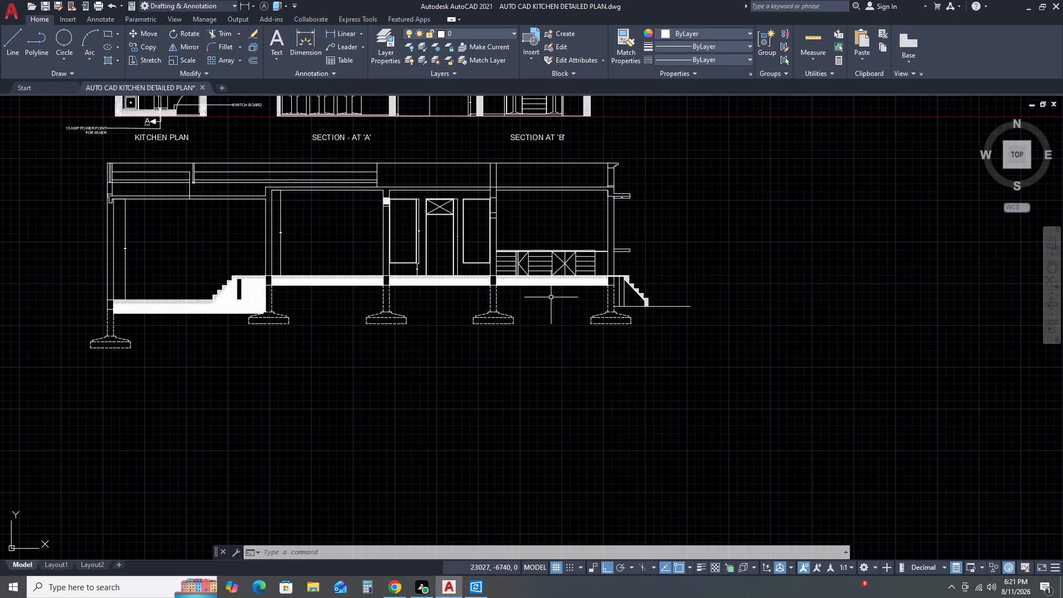
scroll(303, 293, up, 2)
middle_drag(251, 284, 322, 272)
middle_drag(413, 257, 552, 216)
scroll(350, 245, up, 3)
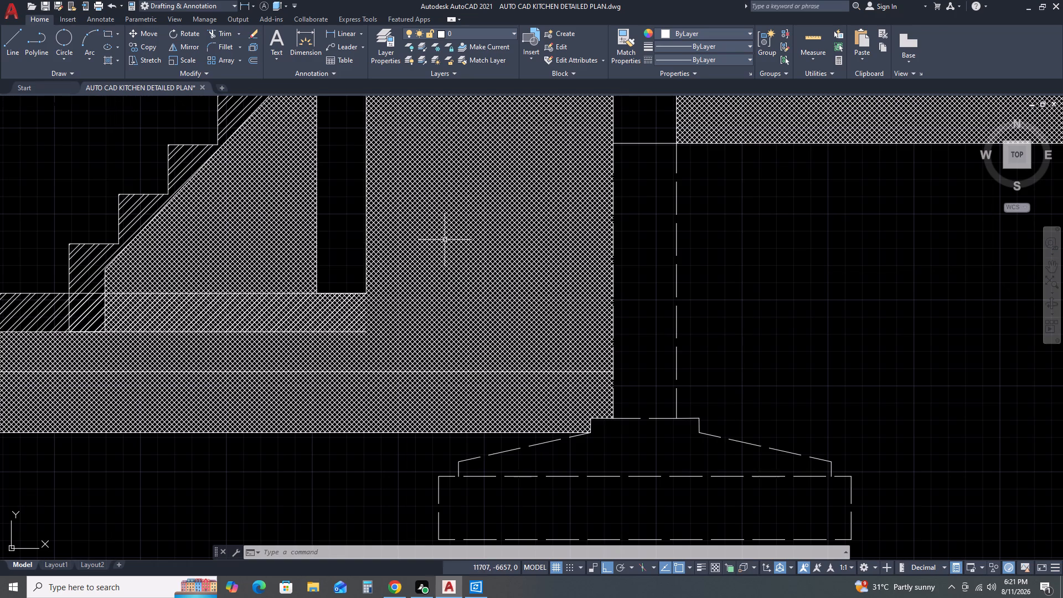
scroll(513, 243, down, 2)
scroll(390, 265, up, 2)
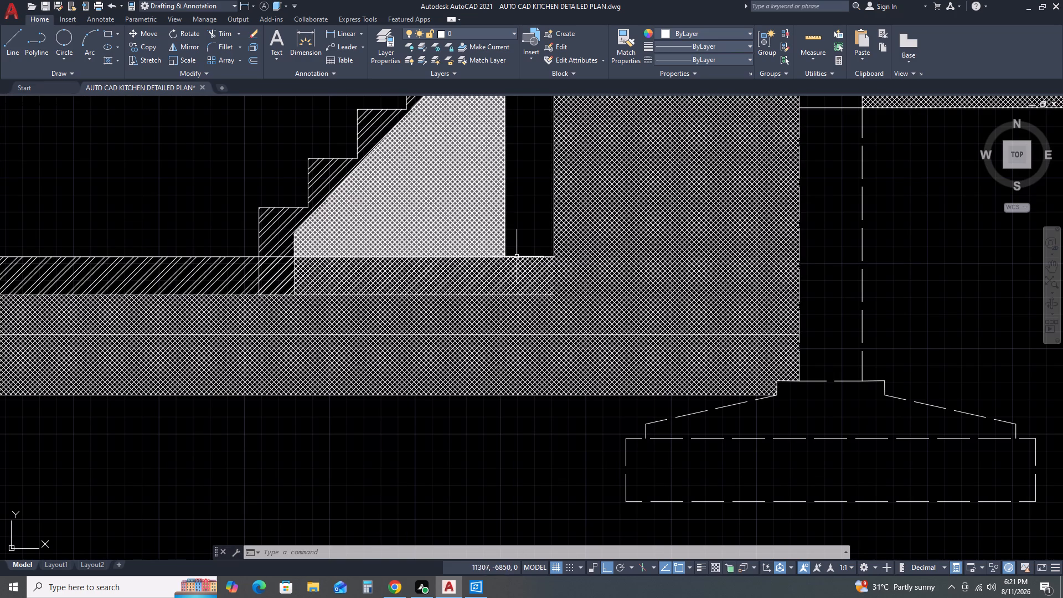
scroll(523, 233, down, 3)
scroll(516, 224, up, 2)
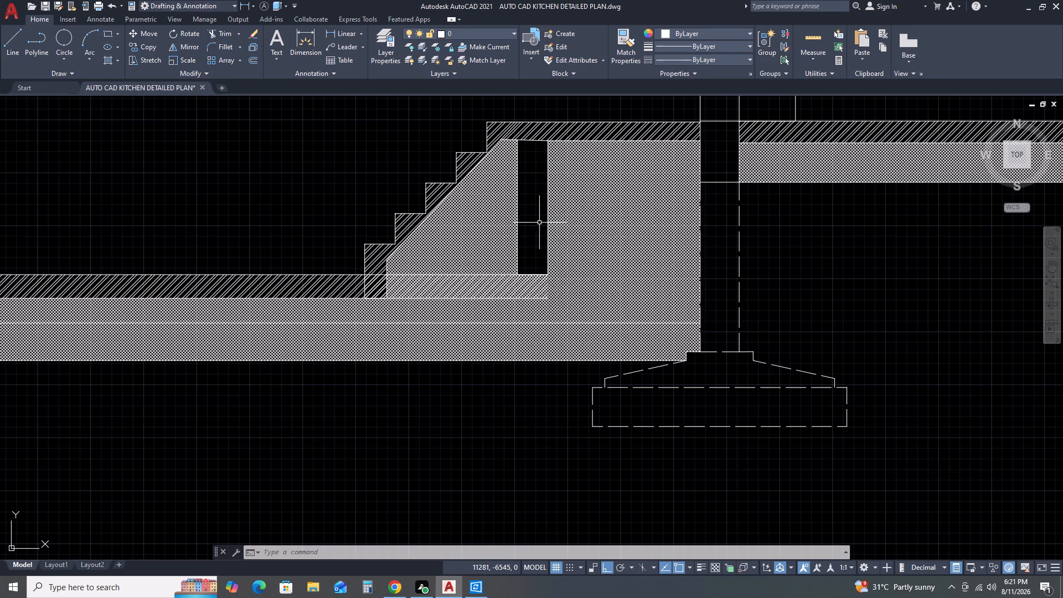
text(H)
key(space)
click(536, 229)
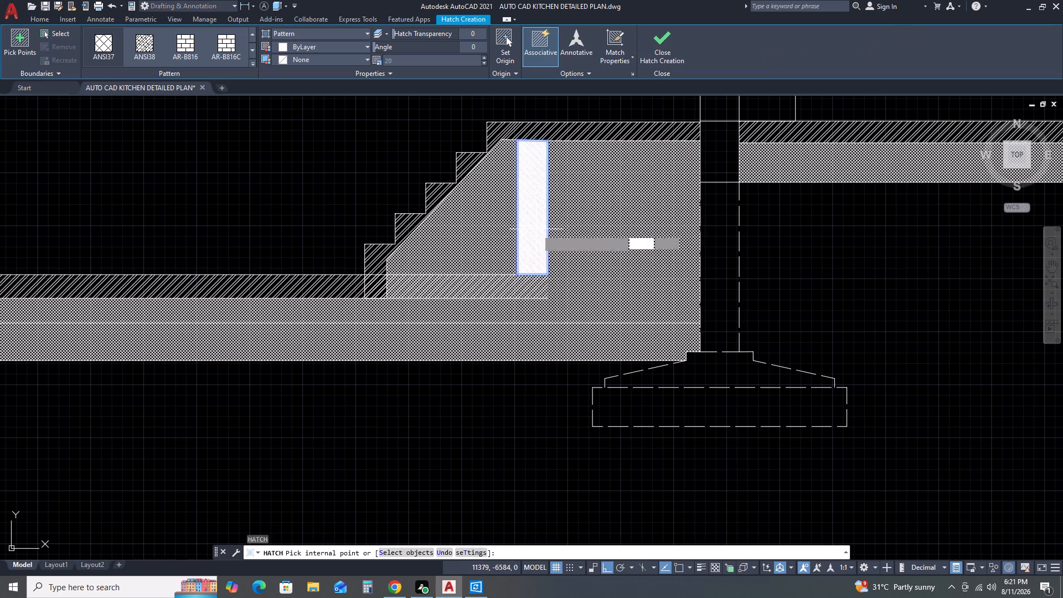
key(Escape)
scroll(641, 245, down, 3)
key(Escape)
Match the wall strip's new hatch beneath the stairs to the diagonal wall hatch in the kitchen sections above.
scroll(665, 242, down, 3)
scroll(710, 224, down, 1)
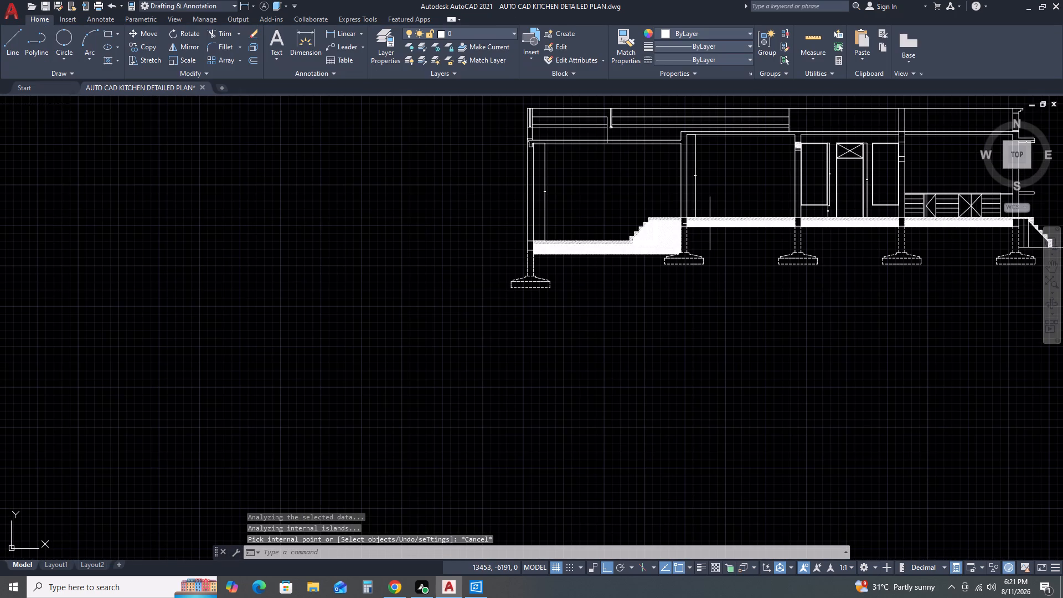
text(MA)
key(space)
scroll(736, 187, down, 2)
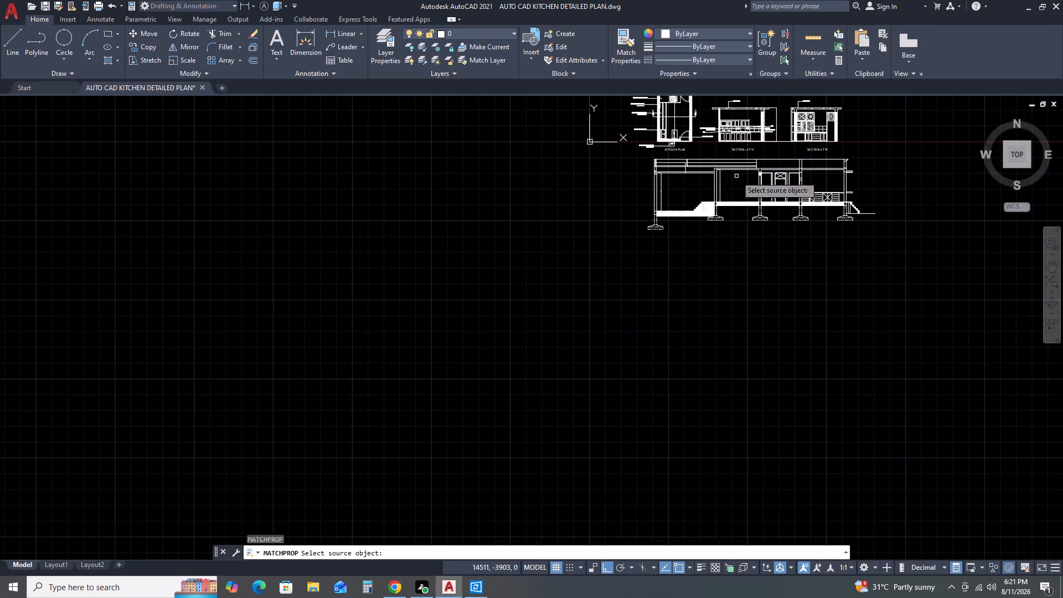
scroll(806, 122, up, 5)
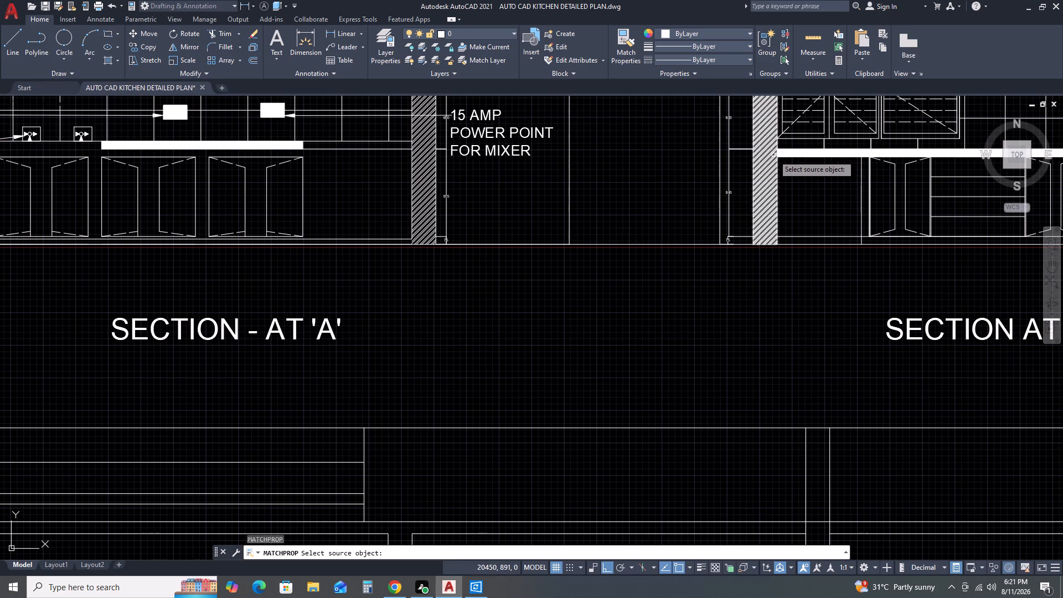
click(768, 161)
scroll(683, 172, down, 4)
scroll(572, 274, up, 3)
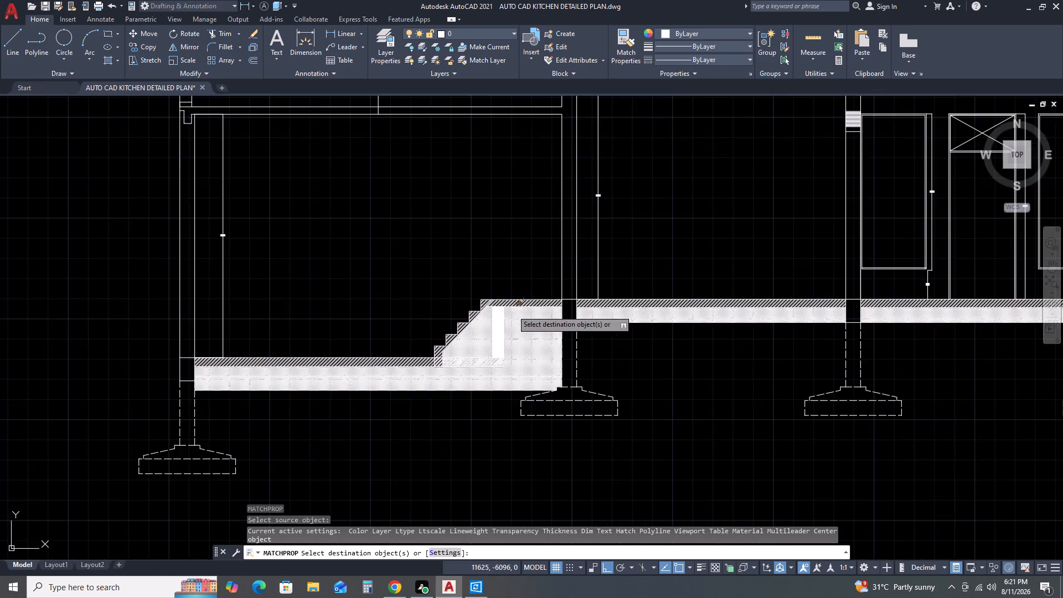
scroll(512, 311, up, 3)
click(458, 323)
scroll(492, 274, down, 4)
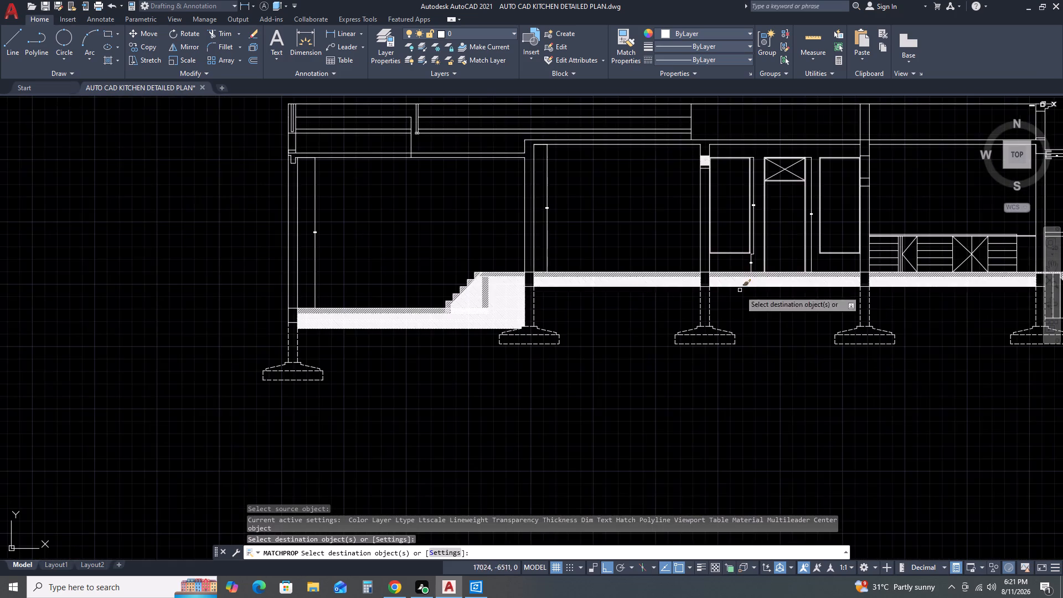
middle_drag(750, 288, 412, 290)
key(Escape)
Erase the exterior stairs outside the kitchen's outer column, including their hatches, landing, support lines and ground line.
scroll(693, 259, up, 3)
middle_drag(766, 310, 693, 238)
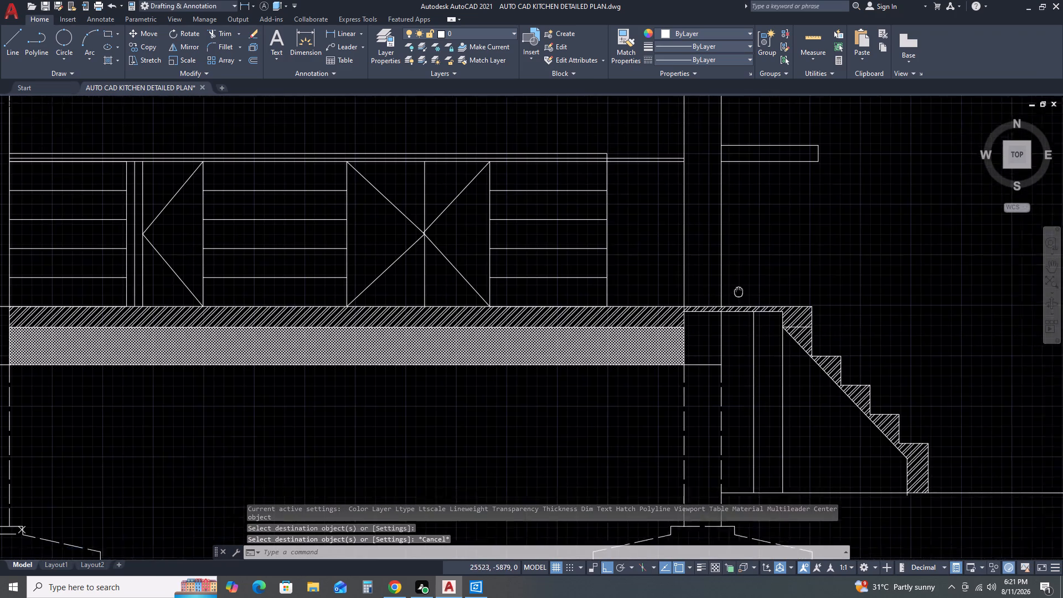
middle_drag(693, 238, 672, 191)
middle_click(664, 175)
drag(668, 173, 670, 183)
click(857, 417)
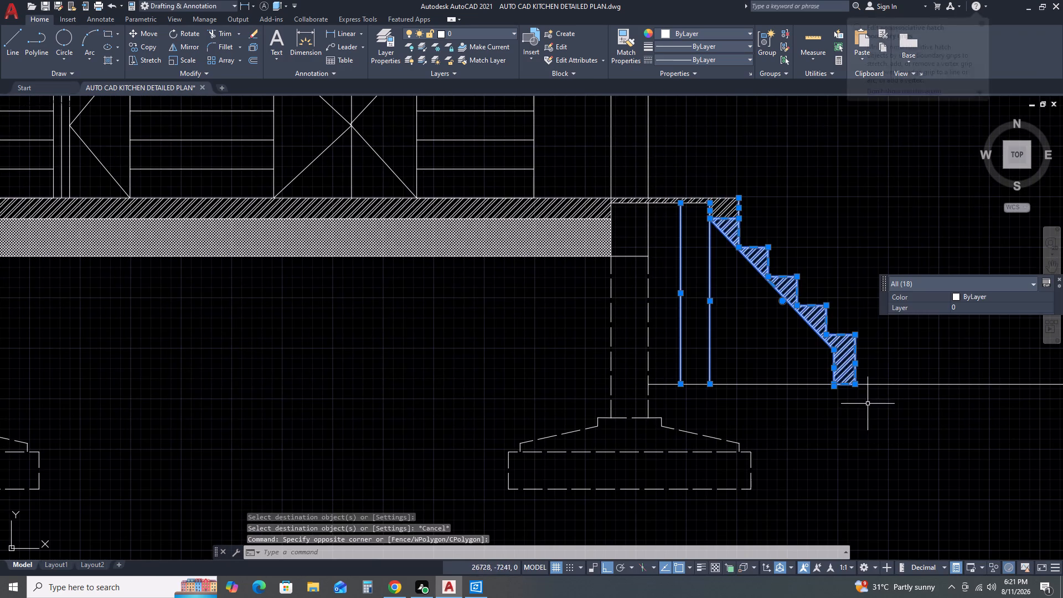
key(Delete)
drag(842, 408, 812, 381)
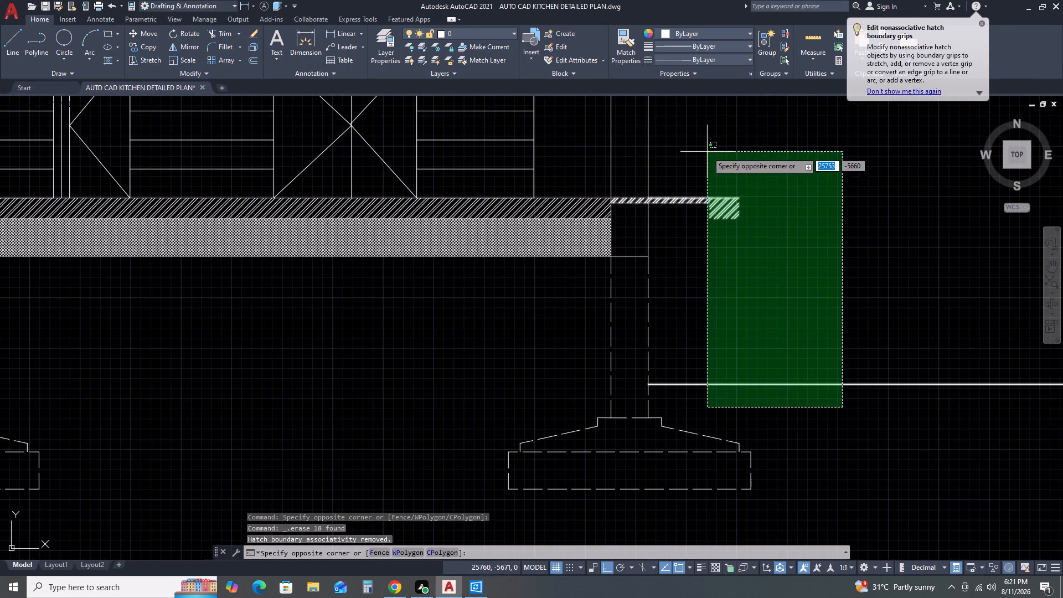
click(707, 152)
key(Delete)
Extend the outer column's edge line at the level of the kitchen floor slab.
scroll(721, 175, down, 3)
scroll(701, 182, up, 3)
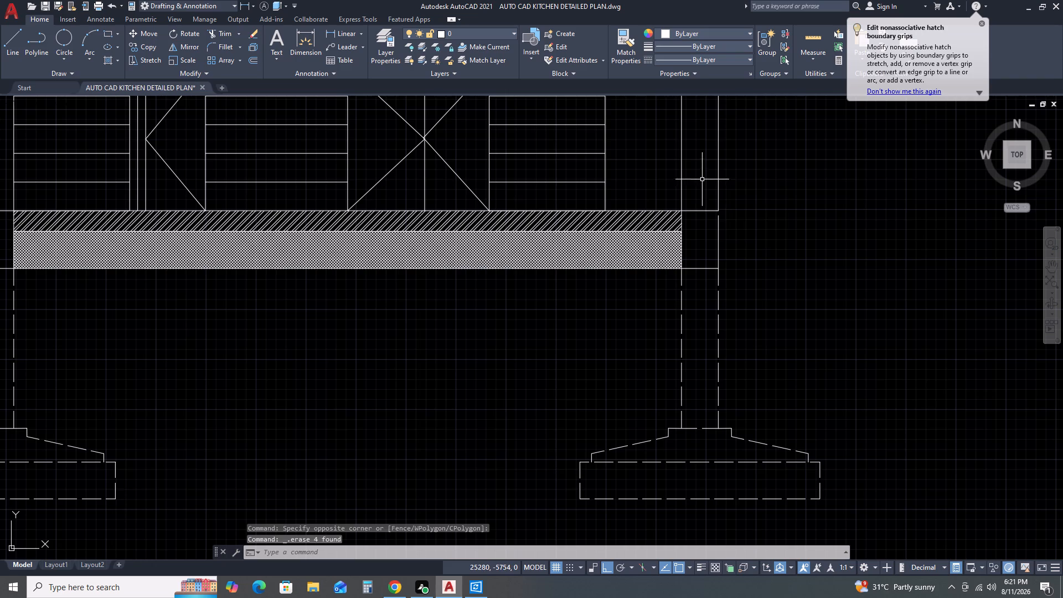
key(e)
key(x)
key(space)
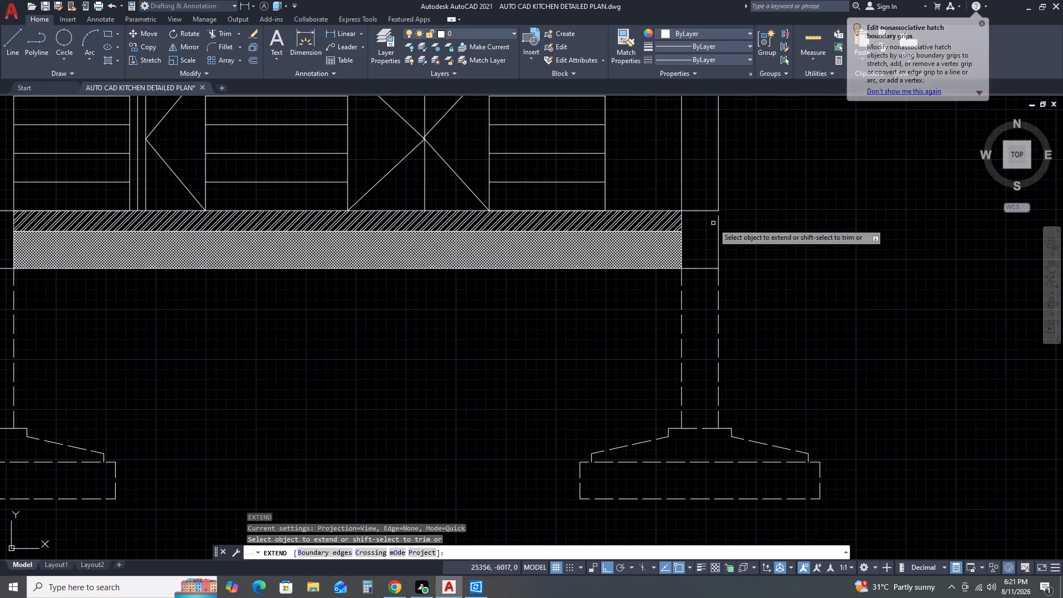
click(720, 227)
scroll(718, 229, down, 4)
key(Escape)
Mirror the lower floor, stairs and hatched fill across a vertical line through the building's middle, keeping the source objects.
scroll(736, 255, down, 2)
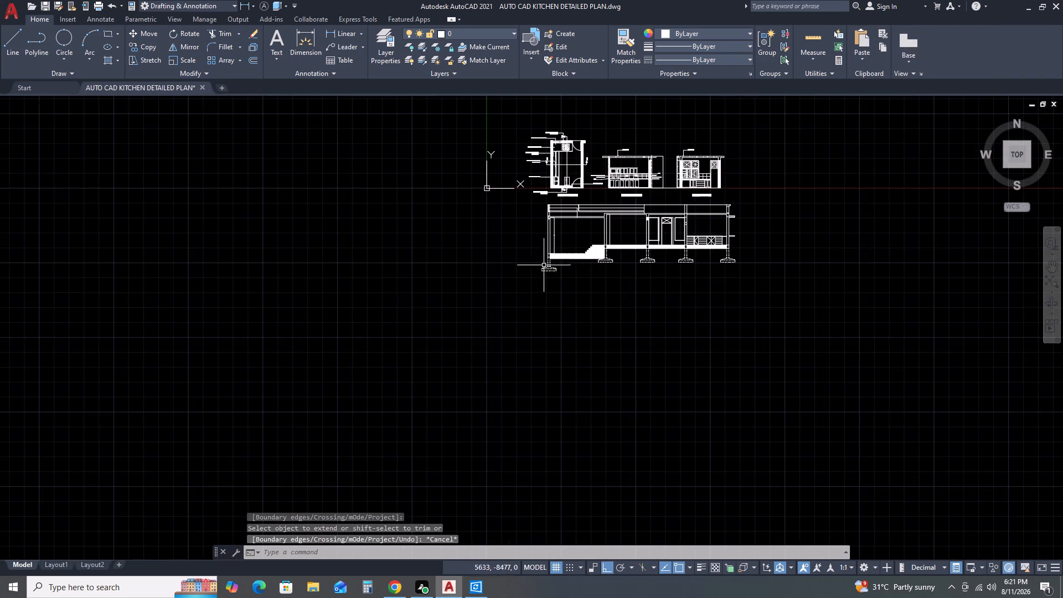
scroll(552, 260, up, 3)
drag(518, 152, 530, 186)
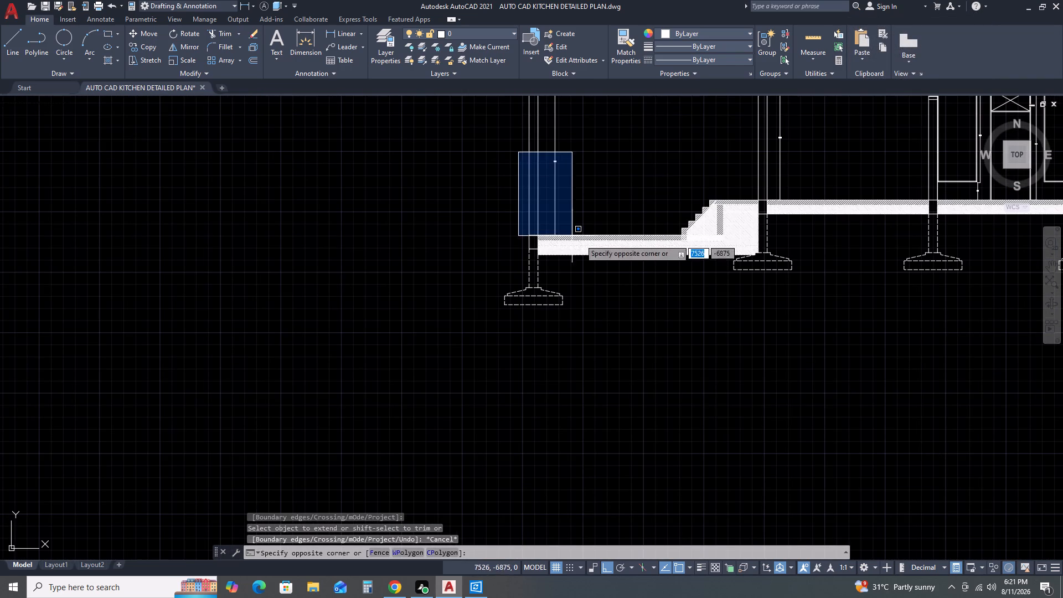
scroll(768, 265, up, 2)
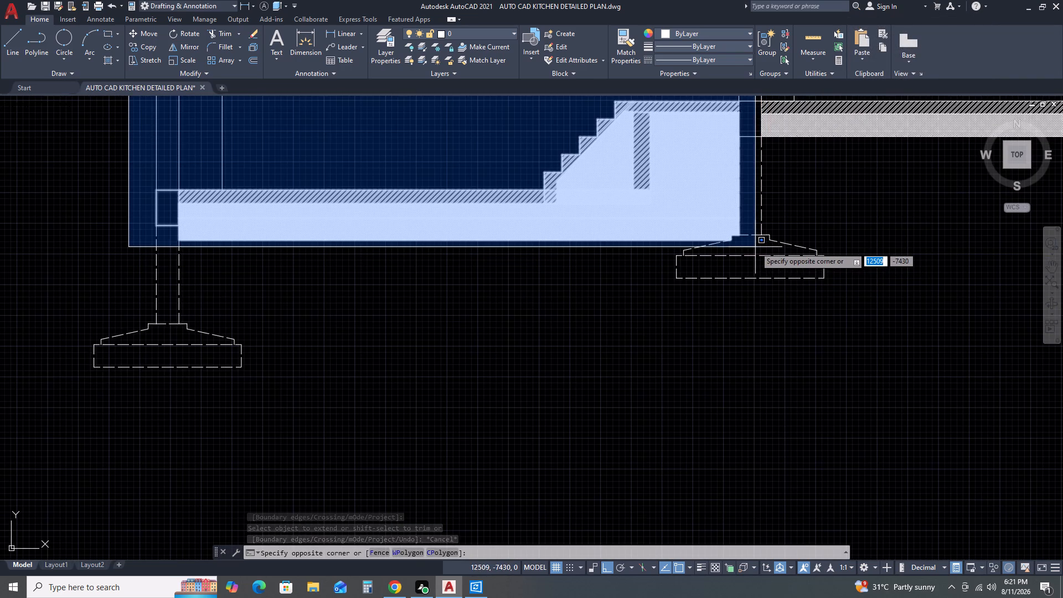
click(755, 247)
middle_drag(695, 215, 543, 328)
middle_drag(538, 330, 530, 333)
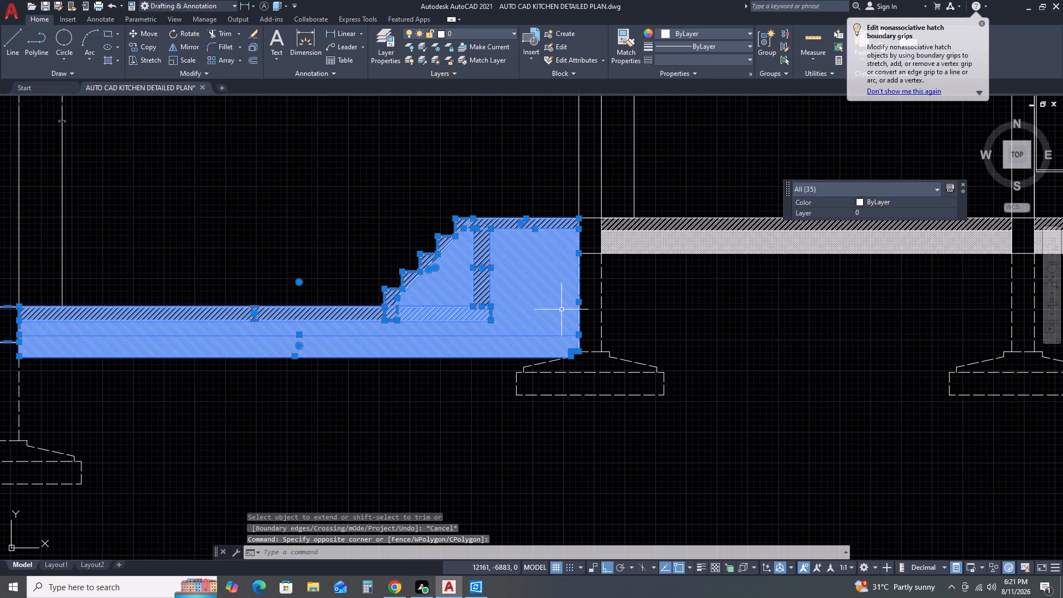
key(m)
text(I)
key(space)
scroll(674, 282, down, 3)
middle_drag(772, 278, 694, 306)
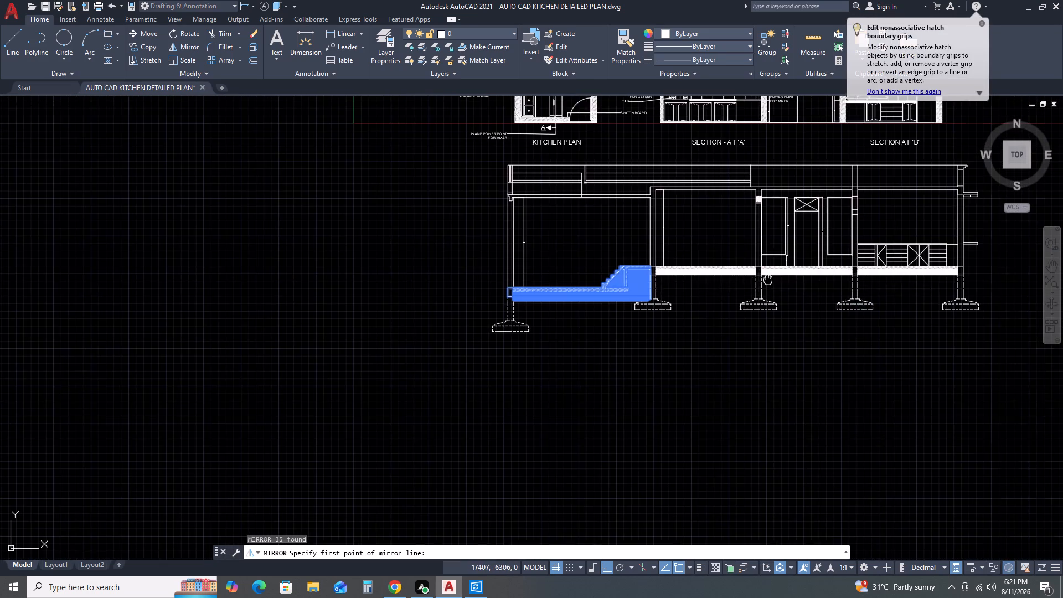
middle_drag(694, 306, 584, 336)
middle_click(584, 336)
click(618, 222)
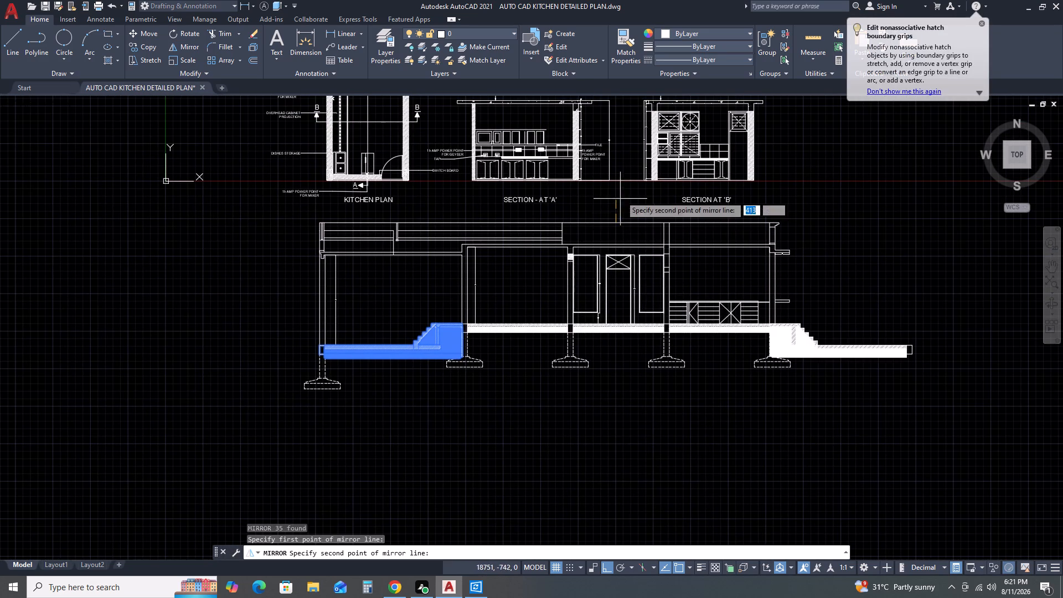
click(623, 125)
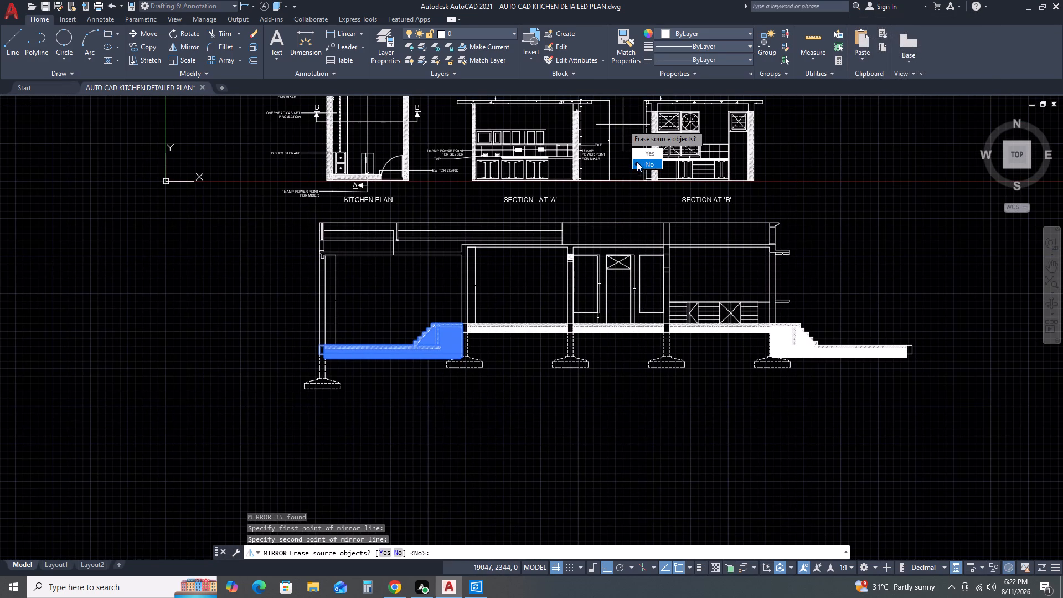
click(640, 165)
key(Escape)
Erase the lowest fill layer and its bottom boundary from the mirrored floor beside the kitchen's outer footing.
middle_drag(670, 253, 499, 221)
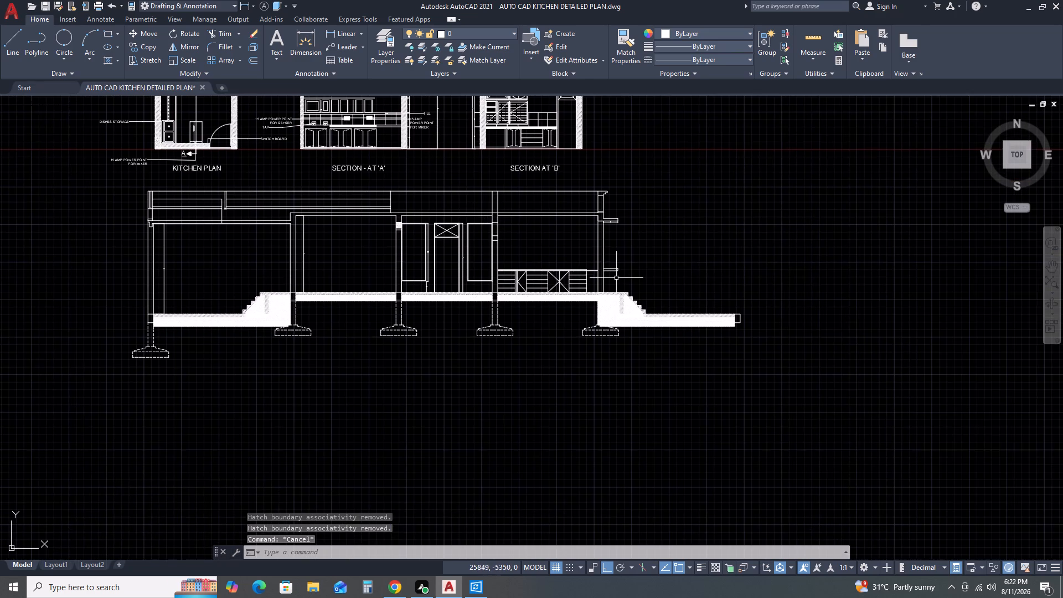
scroll(628, 306, up, 3)
middle_drag(651, 397, 635, 349)
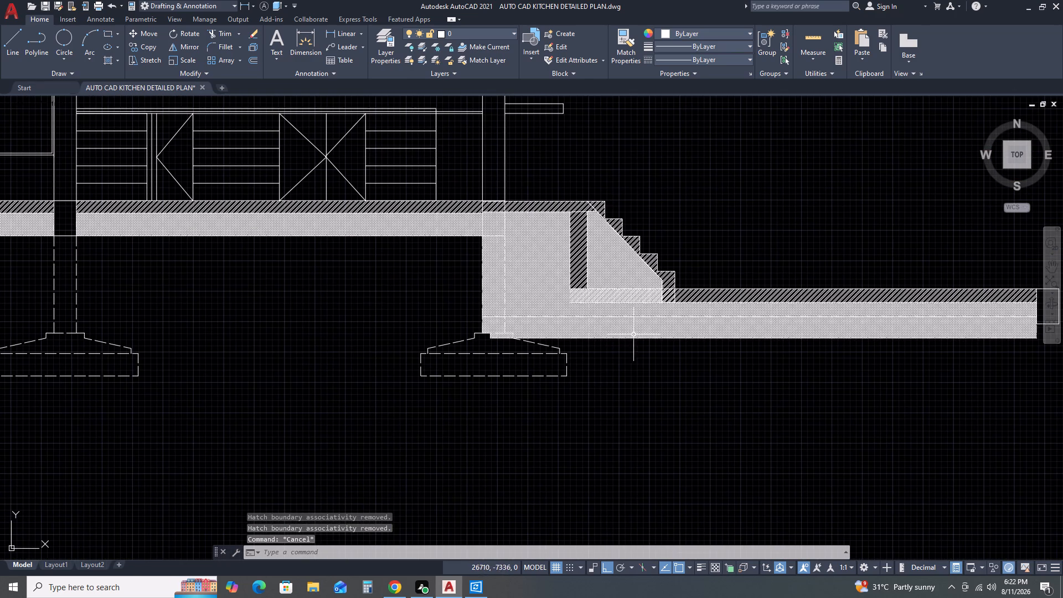
scroll(514, 344, up, 2)
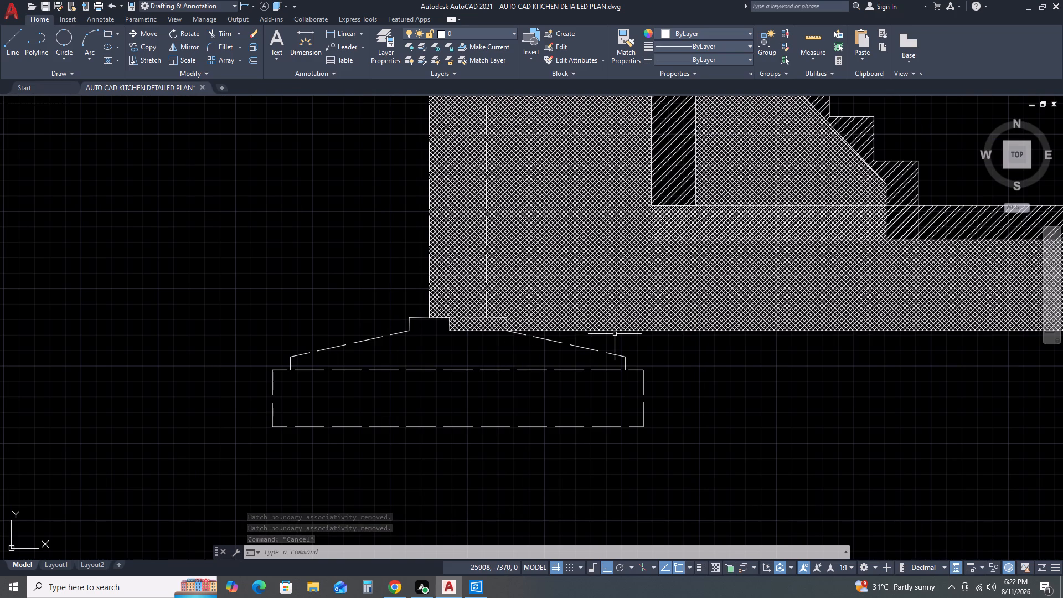
click(615, 334)
click(603, 312)
key(Delete)
Erase the stray mirrored boundary piece left inside the top of the kitchen's outer footing.
scroll(608, 316, down, 2)
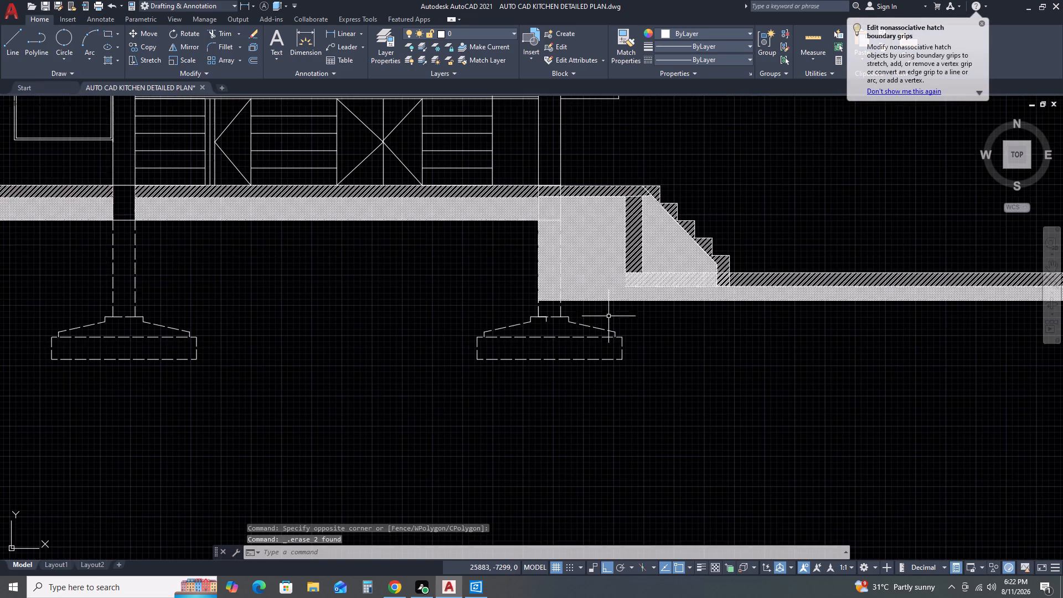
middle_drag(745, 328, 596, 323)
scroll(408, 316, up, 2)
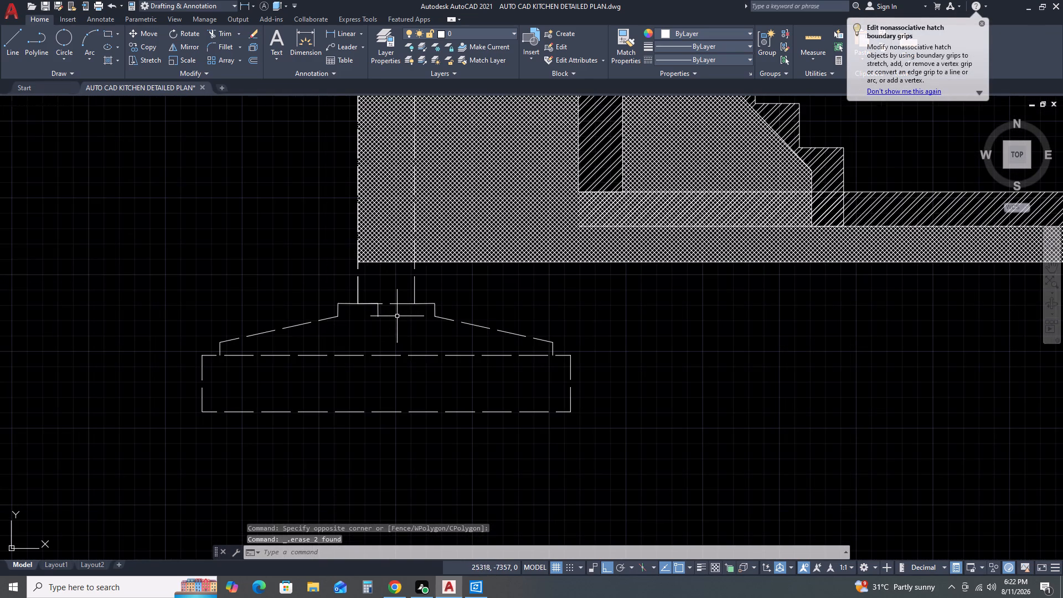
click(395, 316)
click(353, 308)
key(Delete)
Erase the small rectangular beam outline at the far end of the mirrored lower floor.
scroll(463, 278, down, 1)
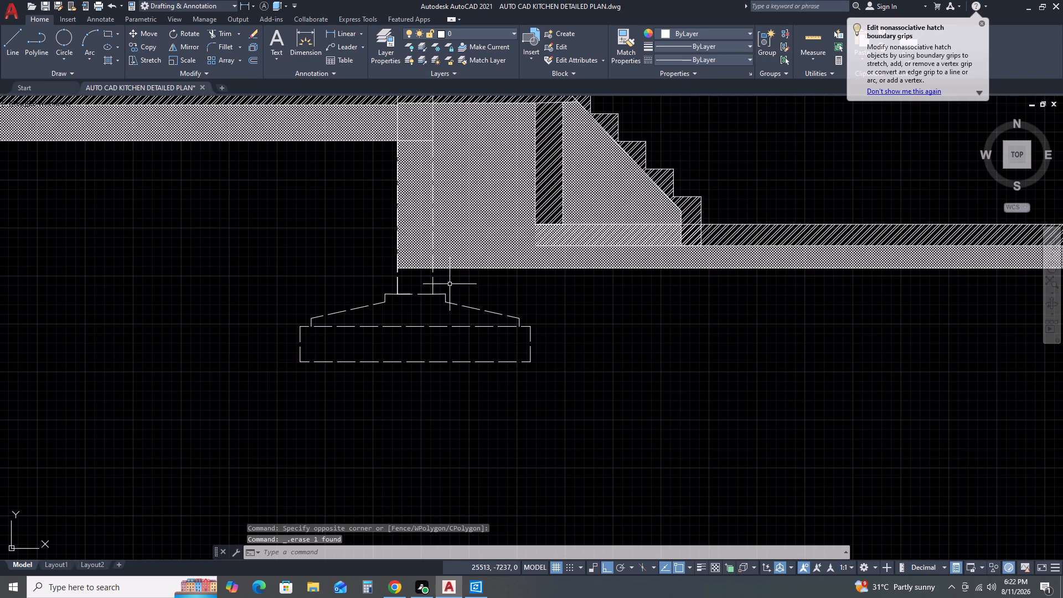
scroll(572, 291, down, 2)
middle_drag(659, 301, 416, 297)
scroll(598, 284, up, 2)
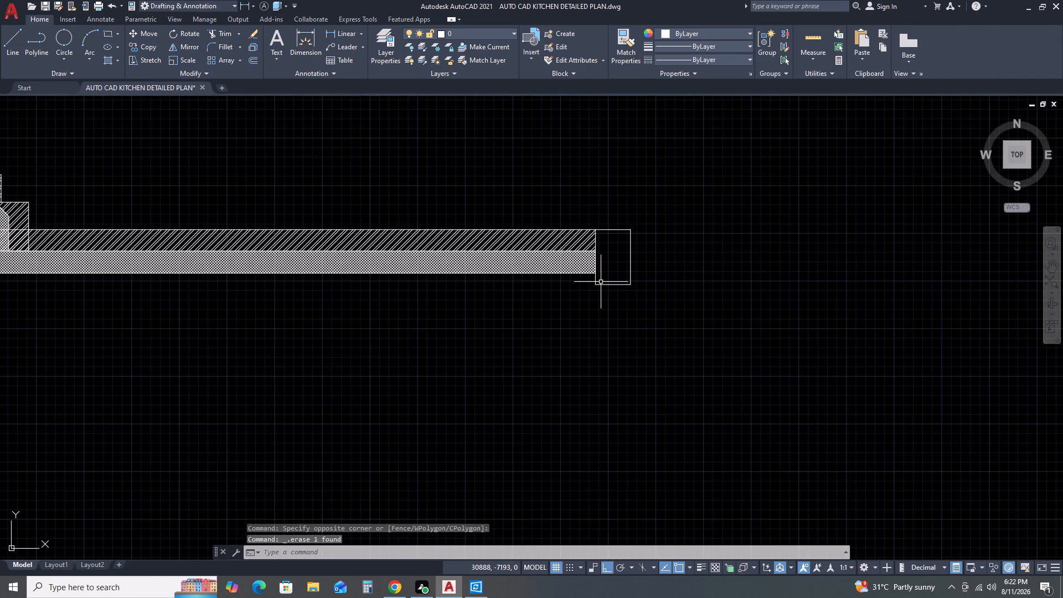
click(636, 280)
click(613, 192)
key(Delete)
Draw a vertical line closing the far end of the mirrored slab and fill, from top edge to bottom edge.
scroll(626, 196, down, 1)
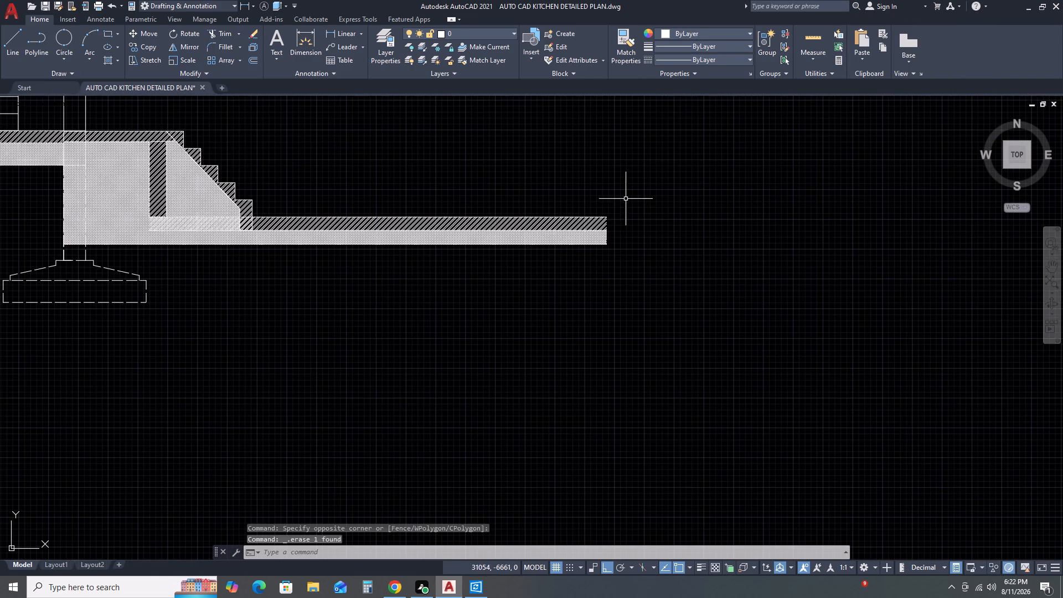
key(l)
key(space)
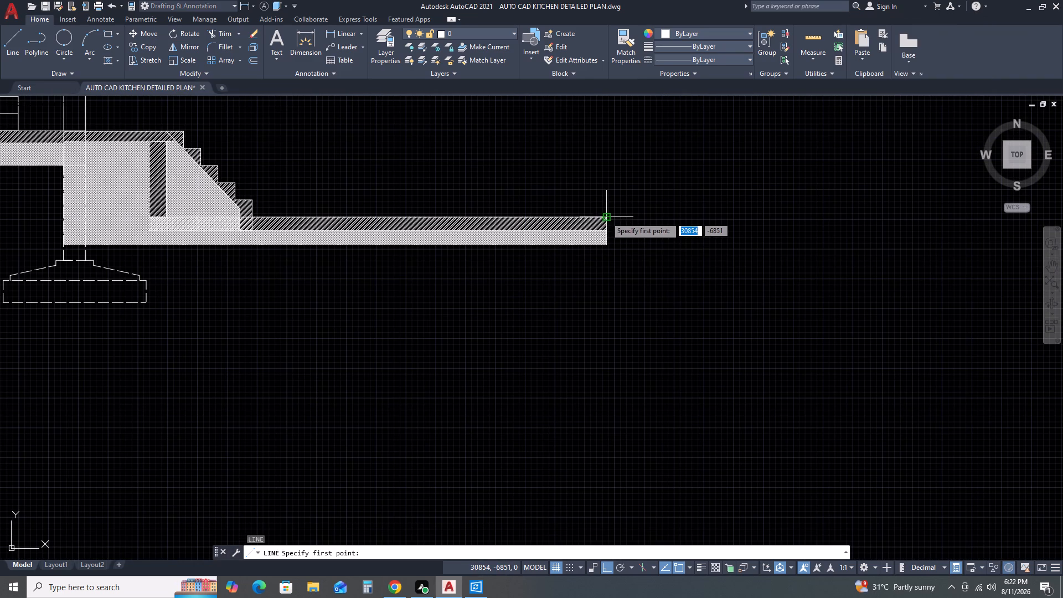
click(606, 216)
click(606, 243)
key(Escape)
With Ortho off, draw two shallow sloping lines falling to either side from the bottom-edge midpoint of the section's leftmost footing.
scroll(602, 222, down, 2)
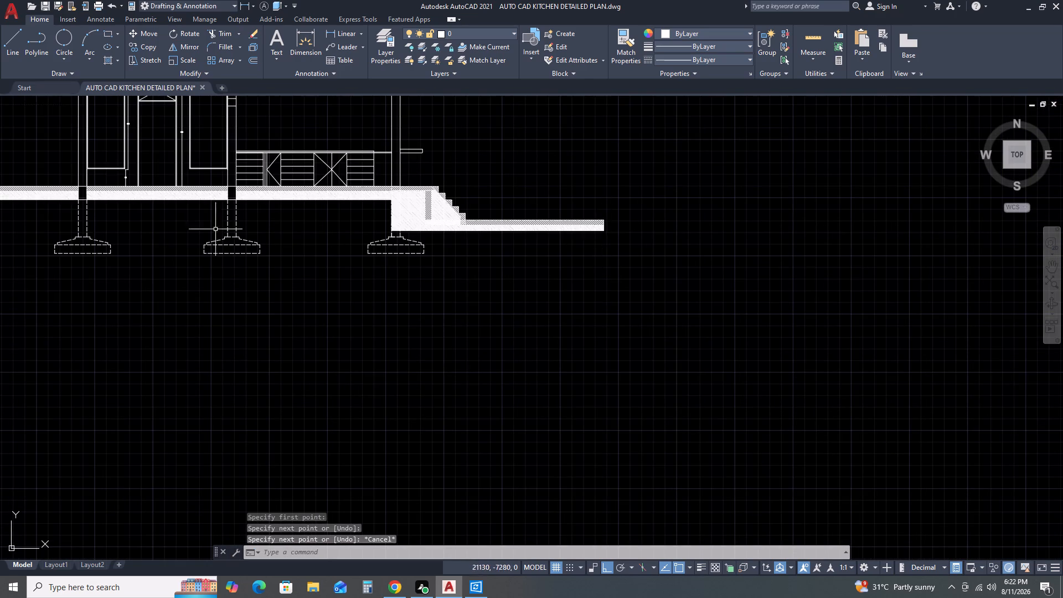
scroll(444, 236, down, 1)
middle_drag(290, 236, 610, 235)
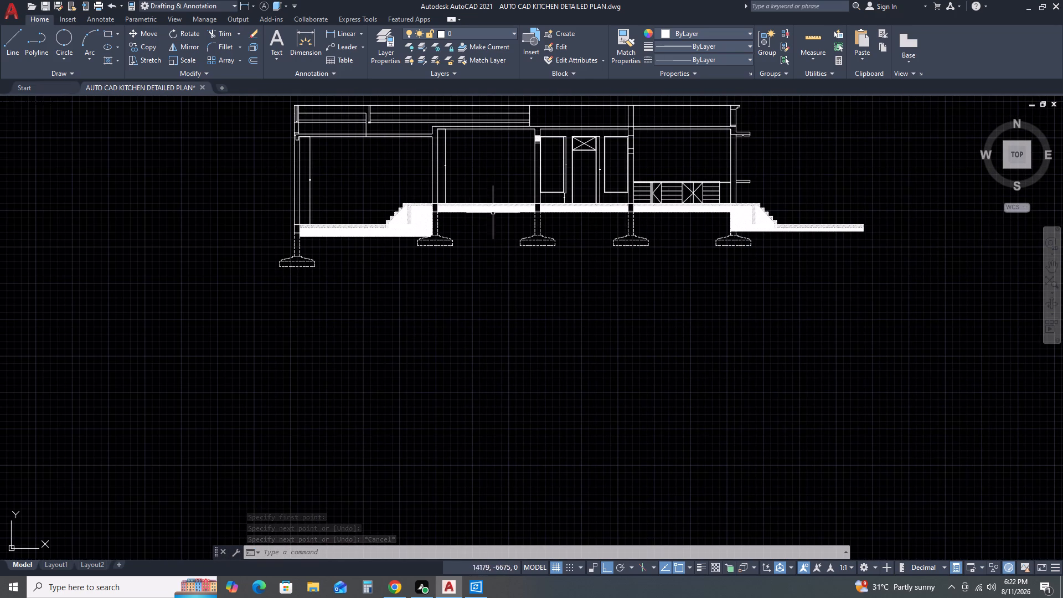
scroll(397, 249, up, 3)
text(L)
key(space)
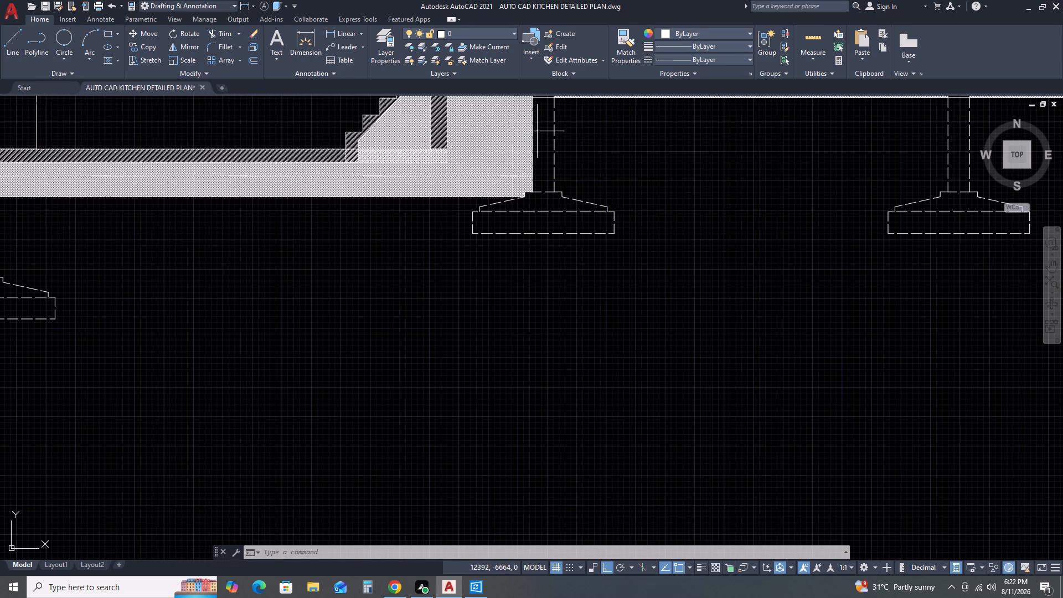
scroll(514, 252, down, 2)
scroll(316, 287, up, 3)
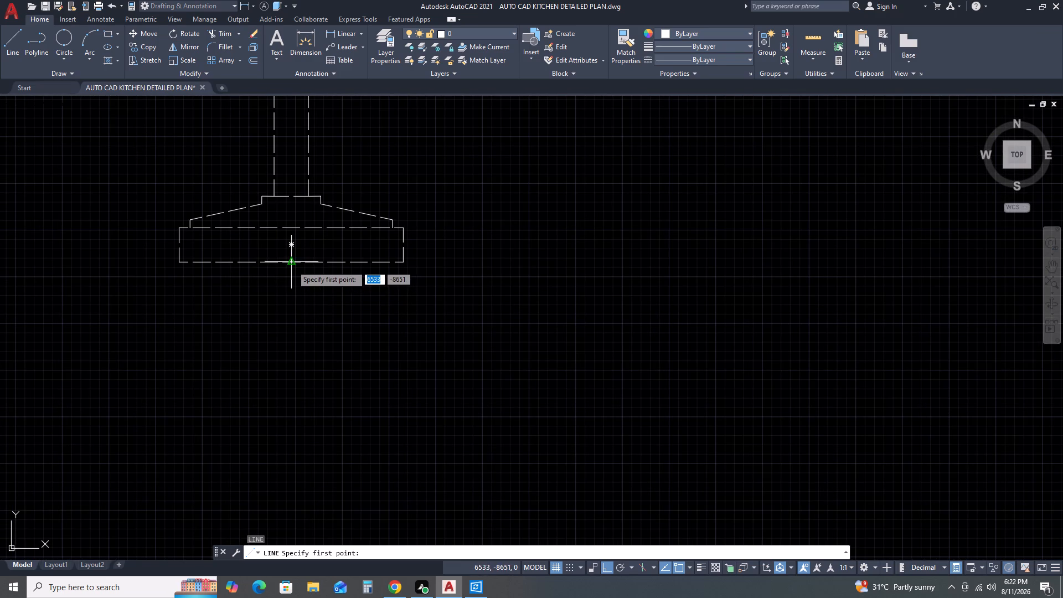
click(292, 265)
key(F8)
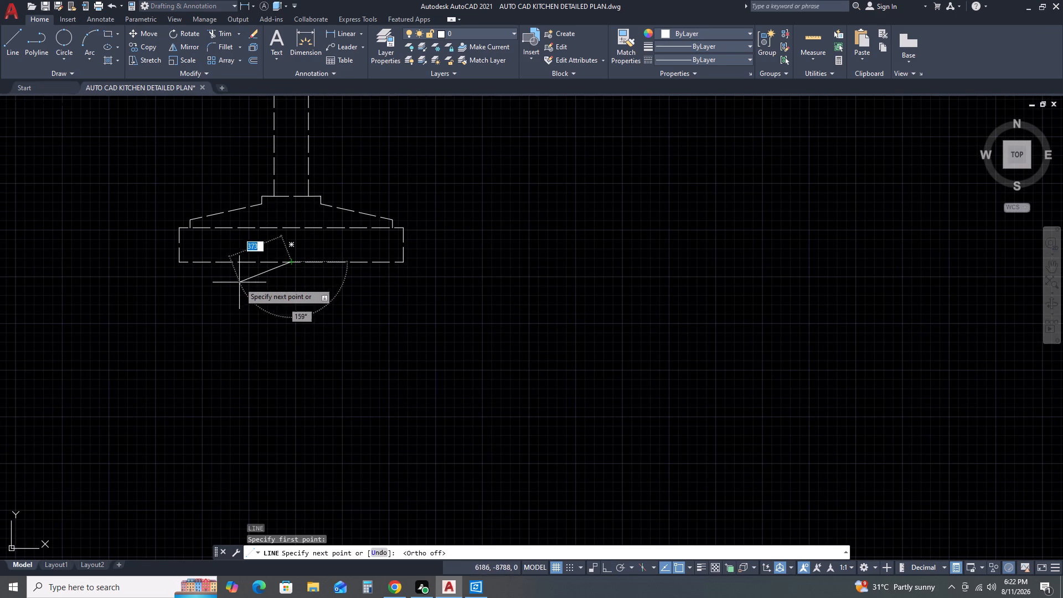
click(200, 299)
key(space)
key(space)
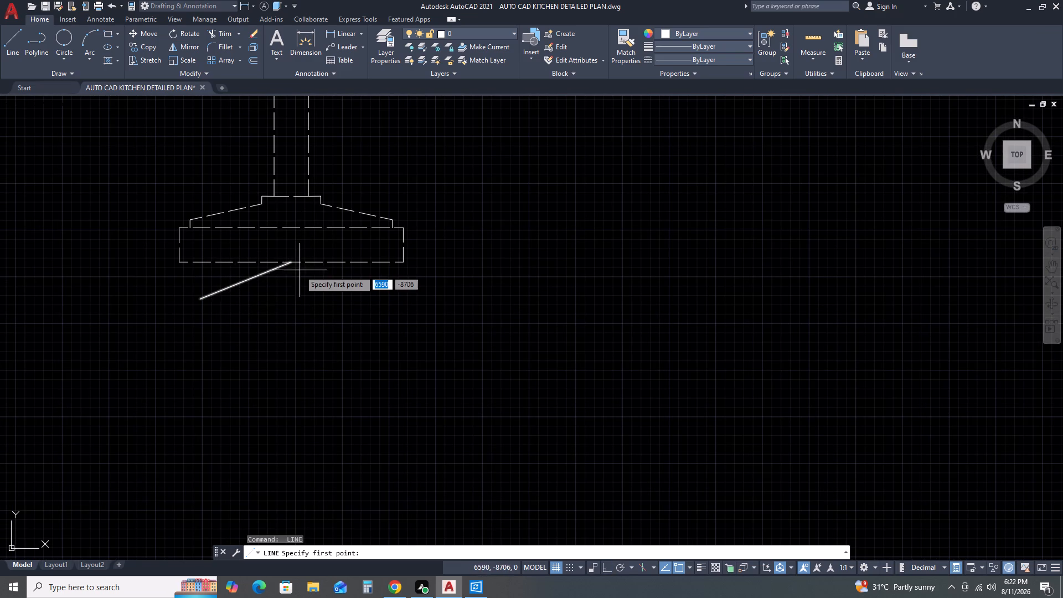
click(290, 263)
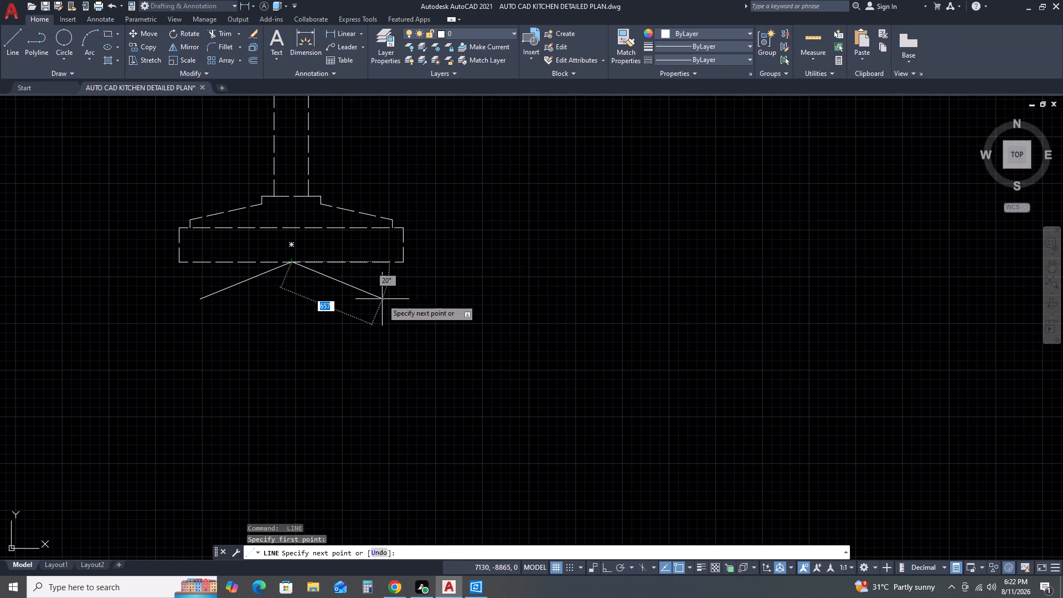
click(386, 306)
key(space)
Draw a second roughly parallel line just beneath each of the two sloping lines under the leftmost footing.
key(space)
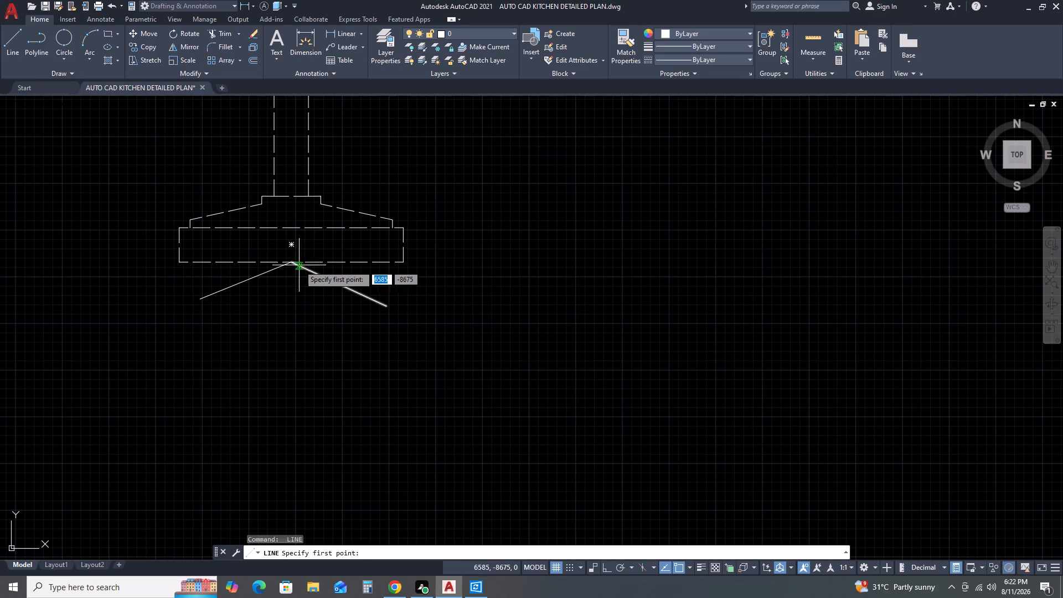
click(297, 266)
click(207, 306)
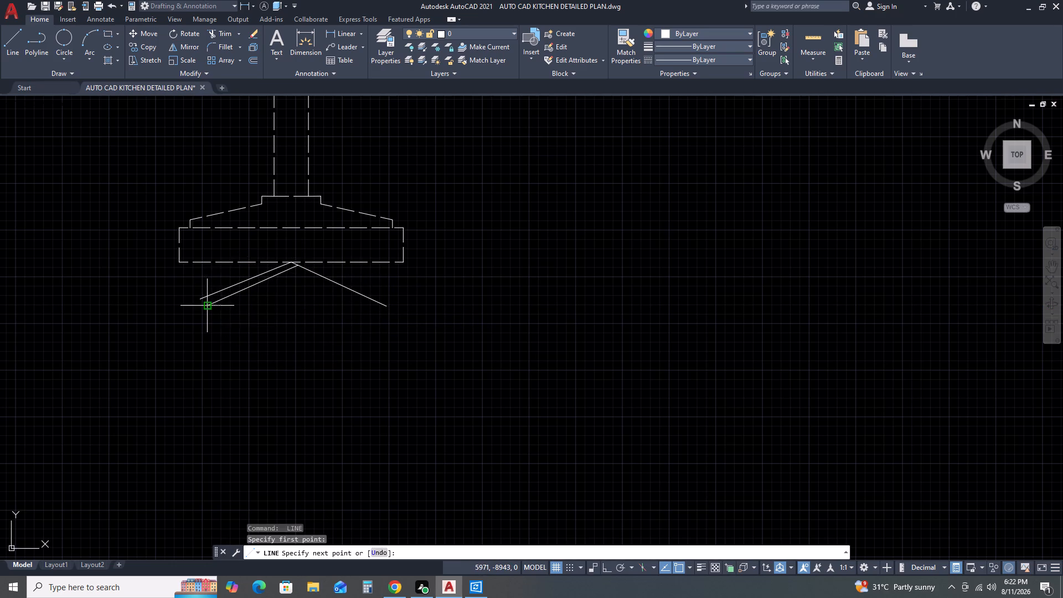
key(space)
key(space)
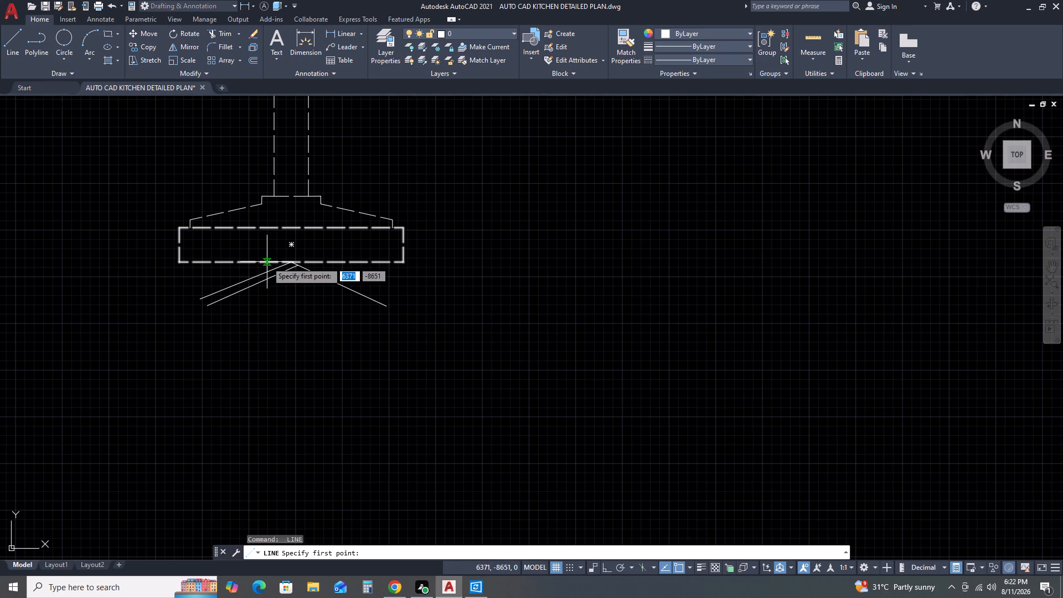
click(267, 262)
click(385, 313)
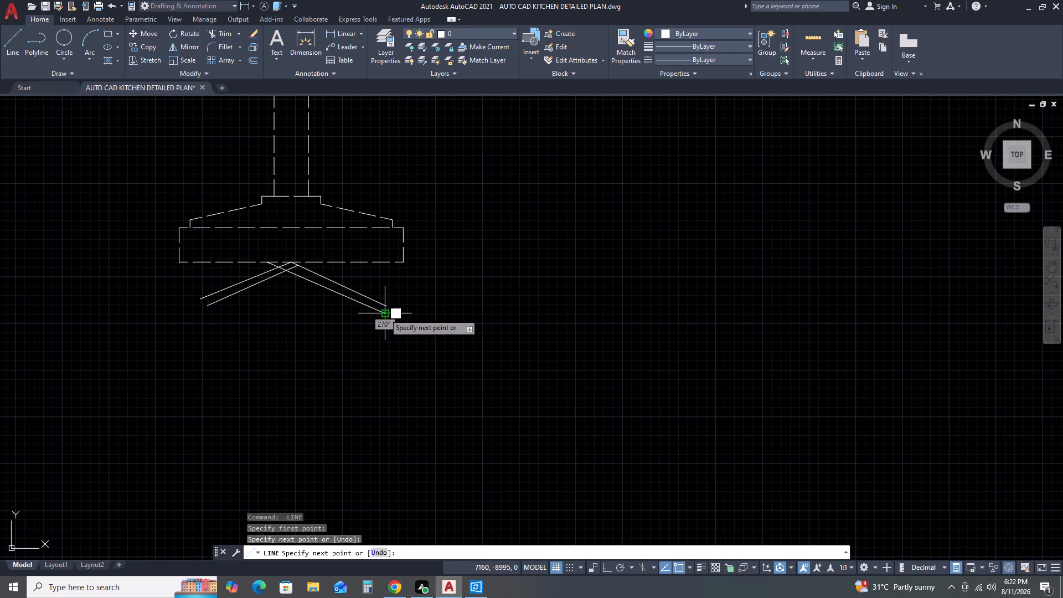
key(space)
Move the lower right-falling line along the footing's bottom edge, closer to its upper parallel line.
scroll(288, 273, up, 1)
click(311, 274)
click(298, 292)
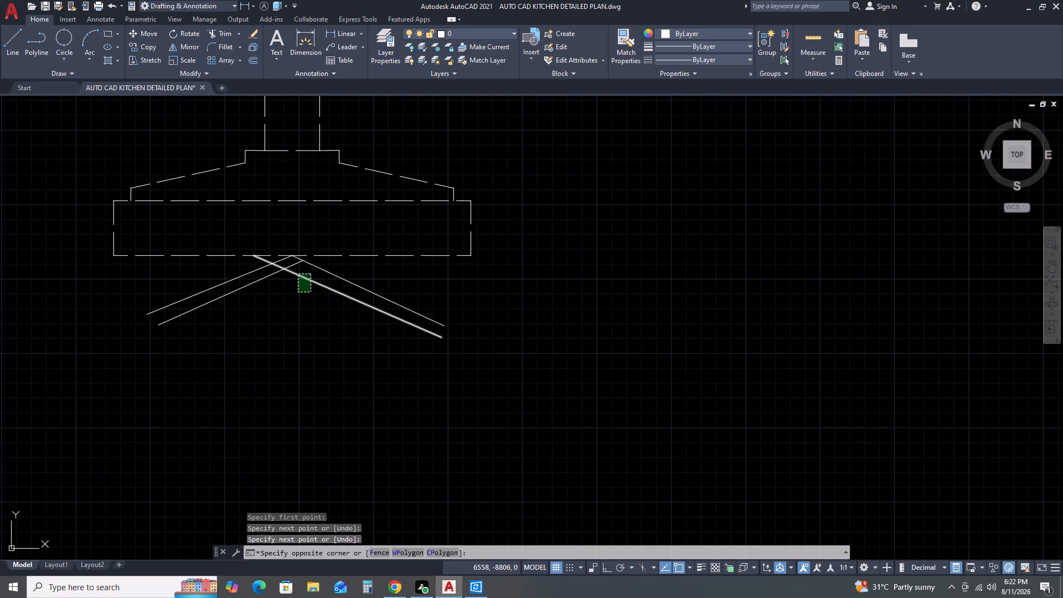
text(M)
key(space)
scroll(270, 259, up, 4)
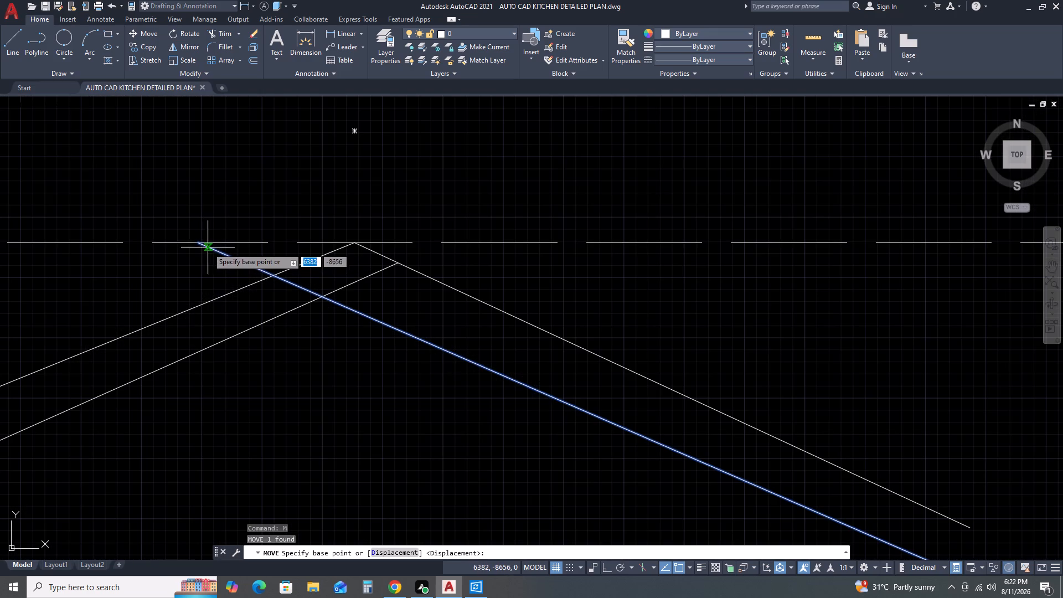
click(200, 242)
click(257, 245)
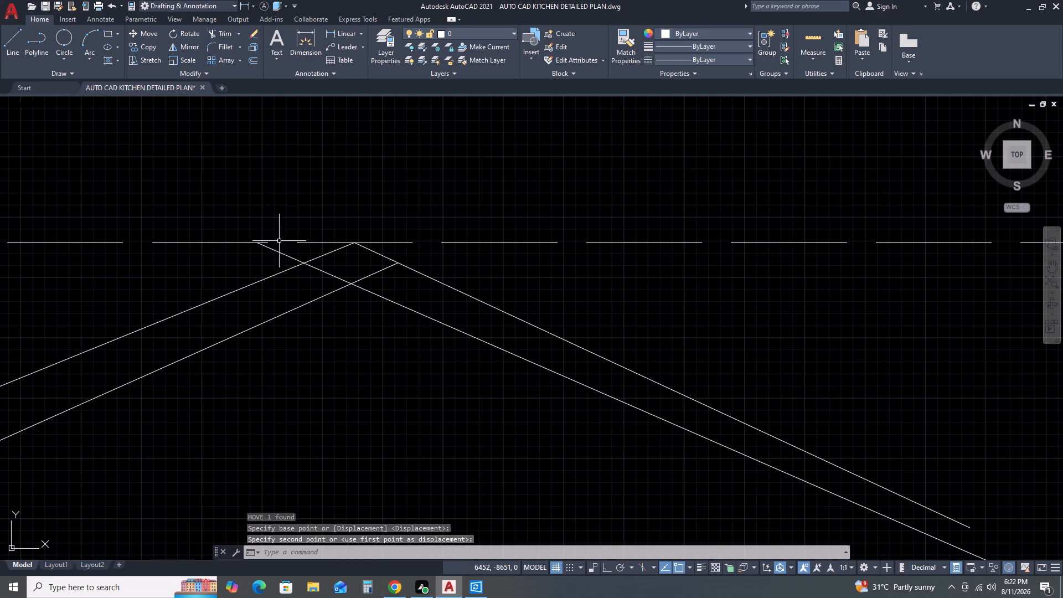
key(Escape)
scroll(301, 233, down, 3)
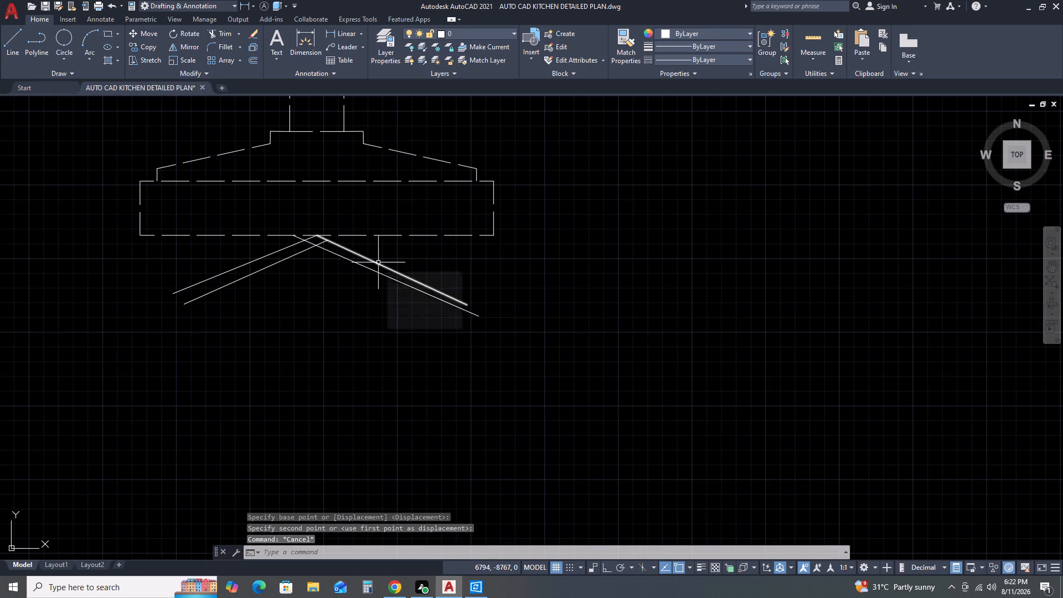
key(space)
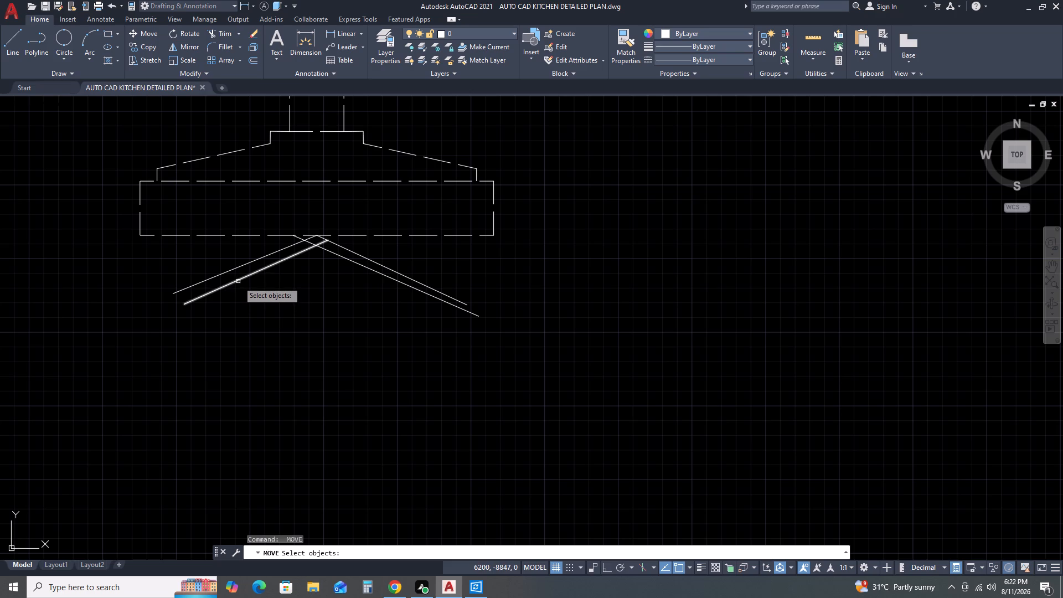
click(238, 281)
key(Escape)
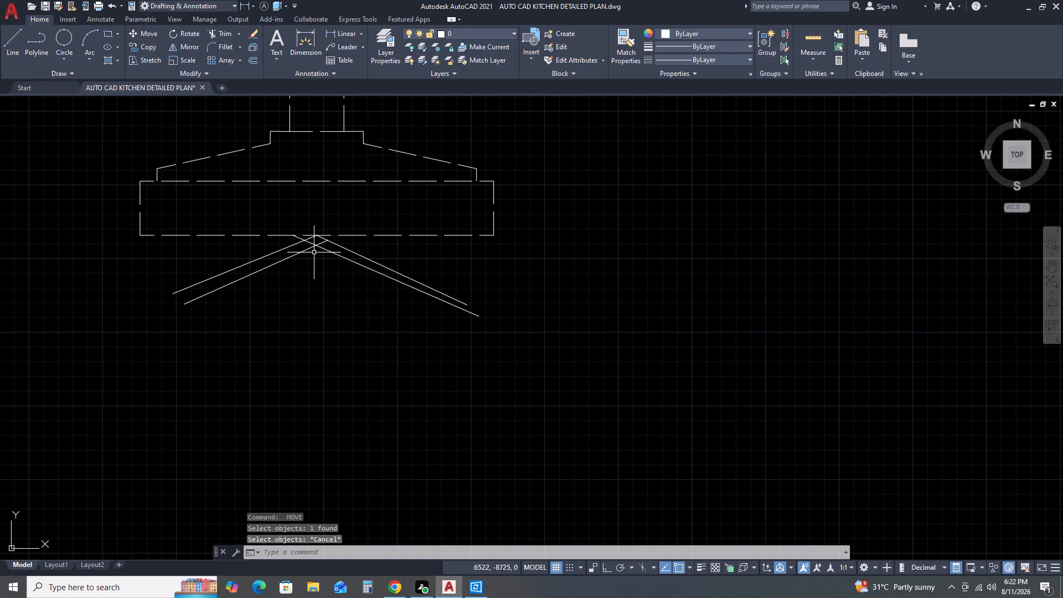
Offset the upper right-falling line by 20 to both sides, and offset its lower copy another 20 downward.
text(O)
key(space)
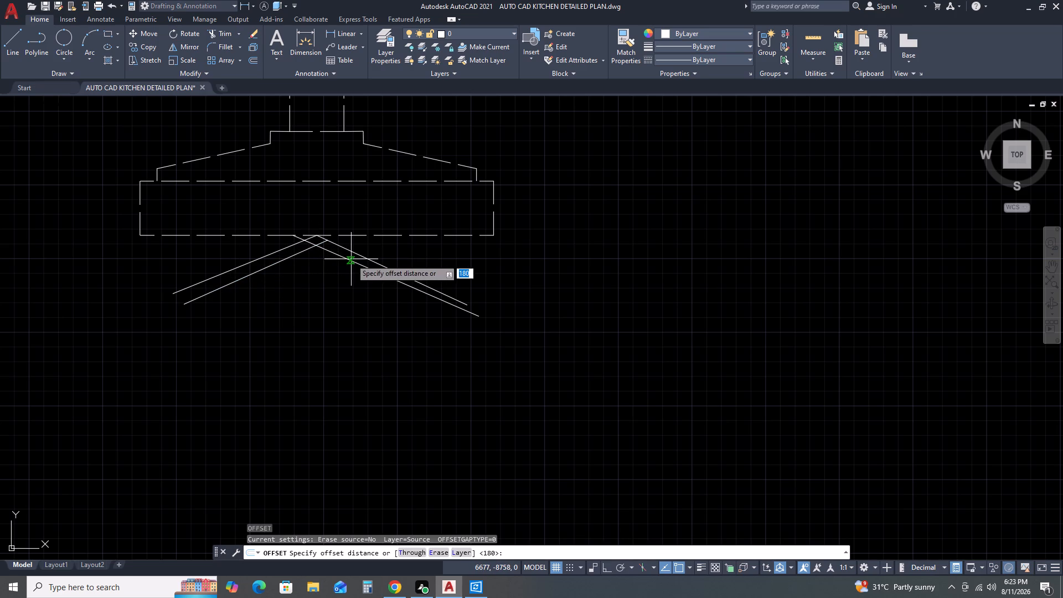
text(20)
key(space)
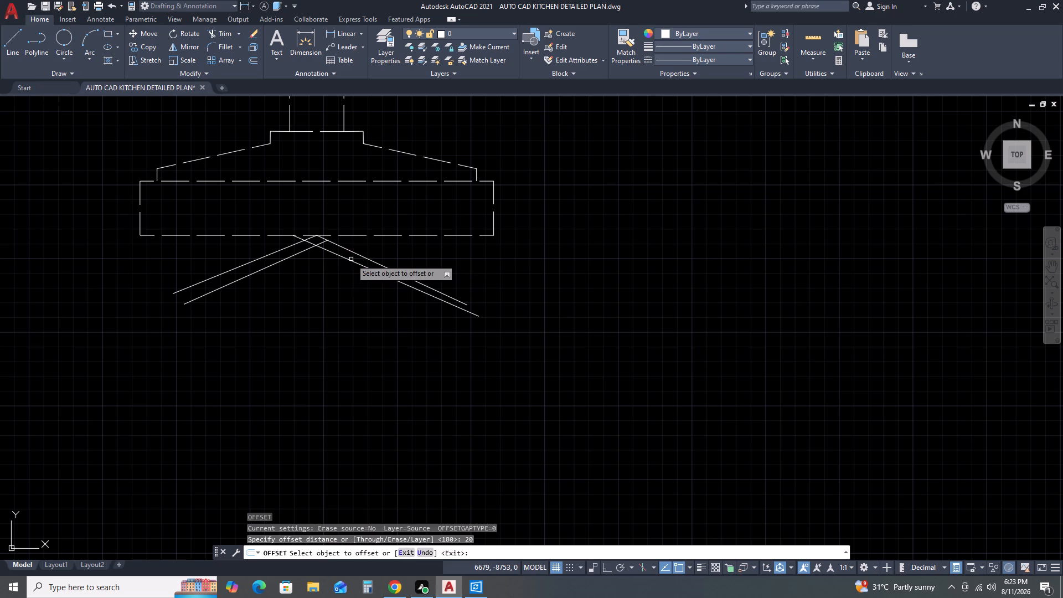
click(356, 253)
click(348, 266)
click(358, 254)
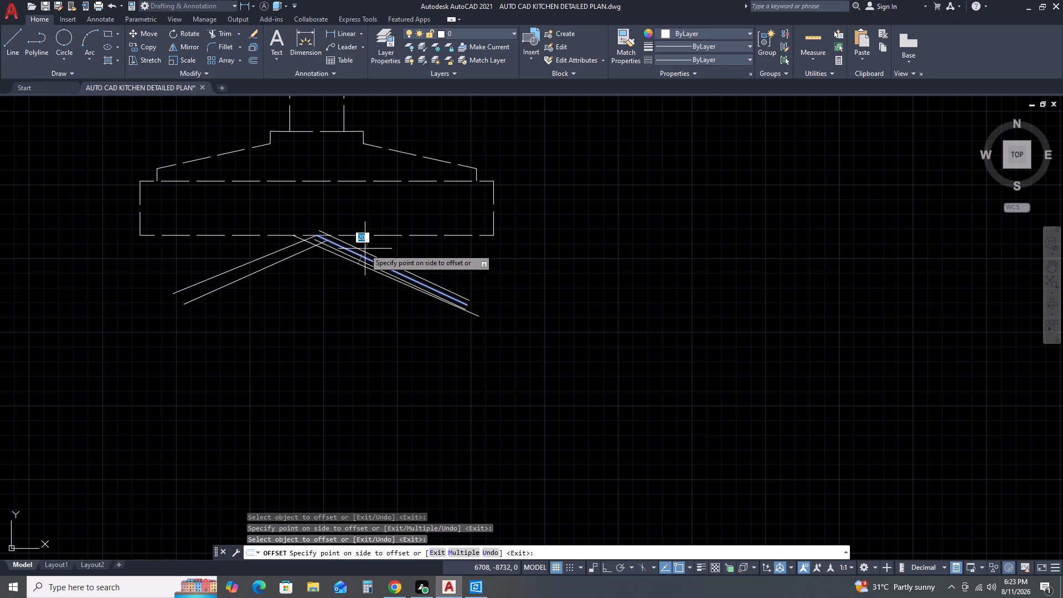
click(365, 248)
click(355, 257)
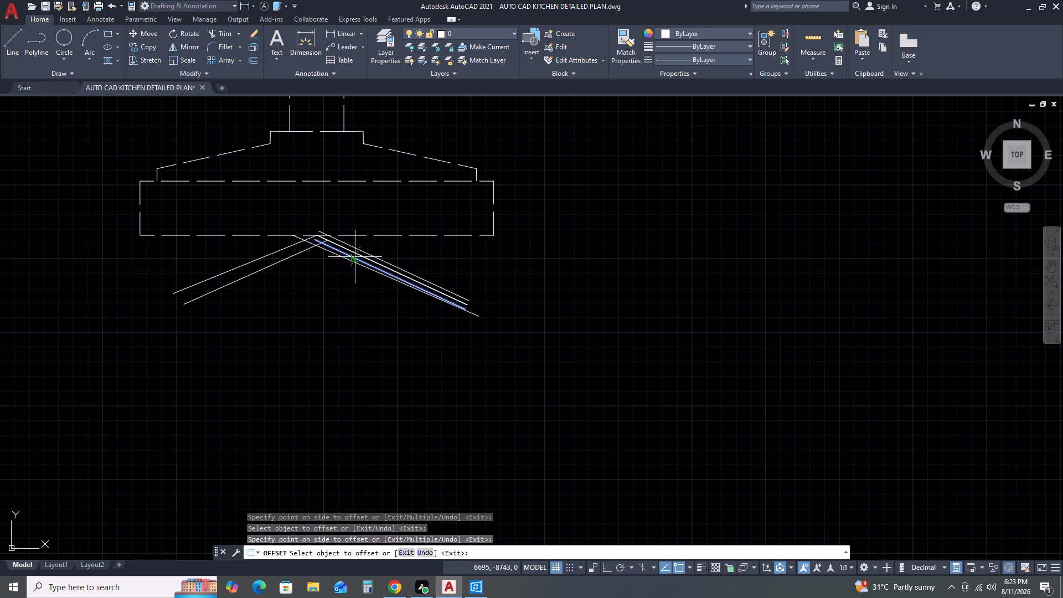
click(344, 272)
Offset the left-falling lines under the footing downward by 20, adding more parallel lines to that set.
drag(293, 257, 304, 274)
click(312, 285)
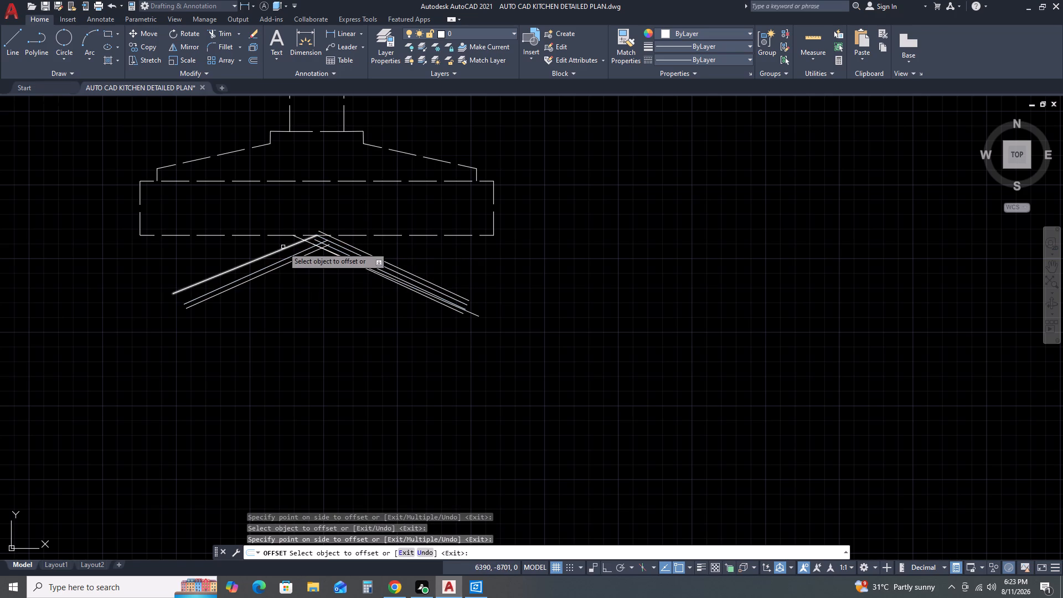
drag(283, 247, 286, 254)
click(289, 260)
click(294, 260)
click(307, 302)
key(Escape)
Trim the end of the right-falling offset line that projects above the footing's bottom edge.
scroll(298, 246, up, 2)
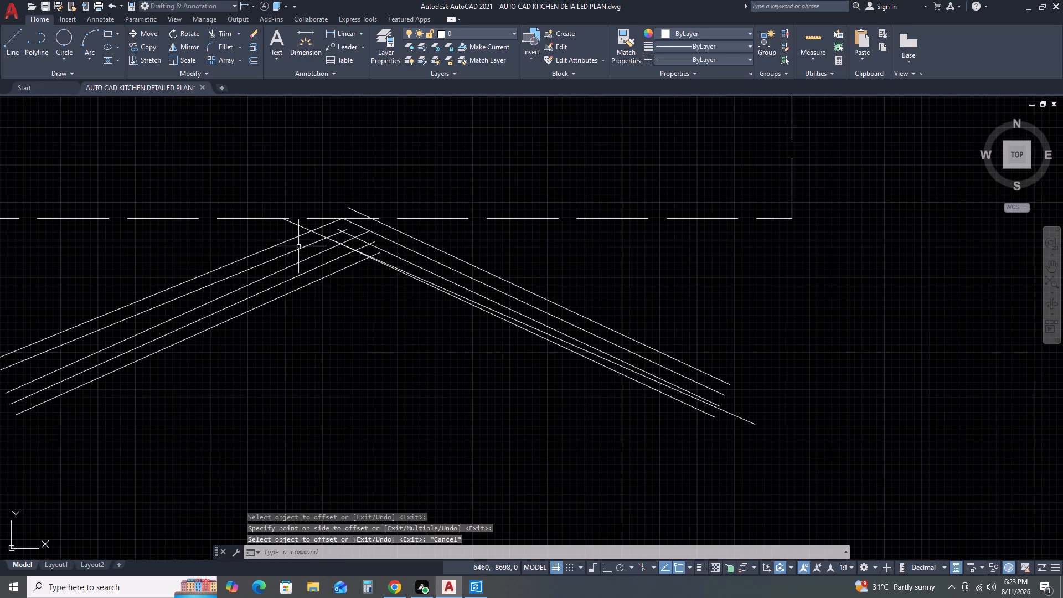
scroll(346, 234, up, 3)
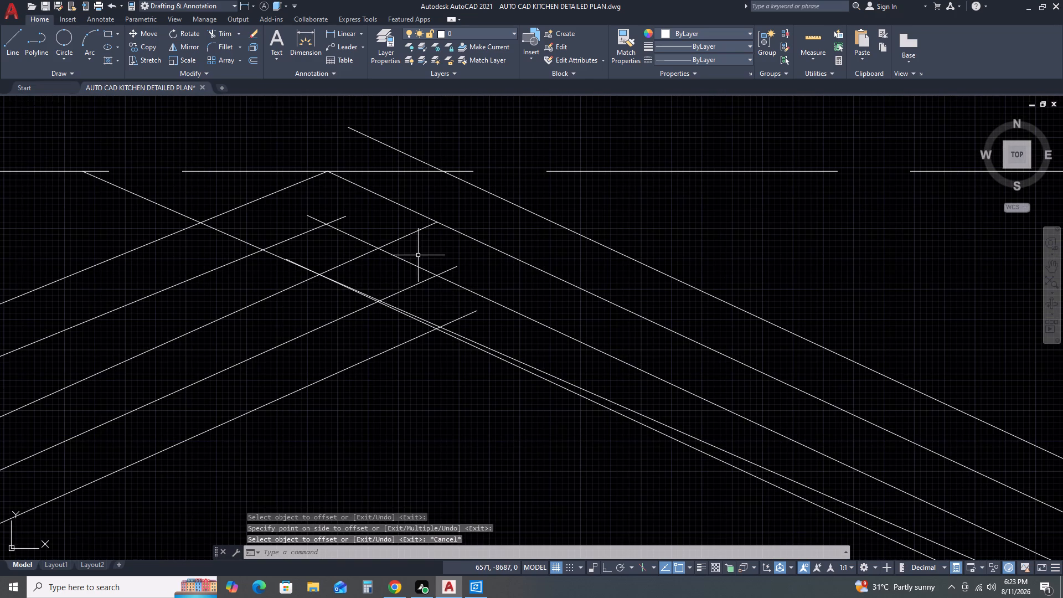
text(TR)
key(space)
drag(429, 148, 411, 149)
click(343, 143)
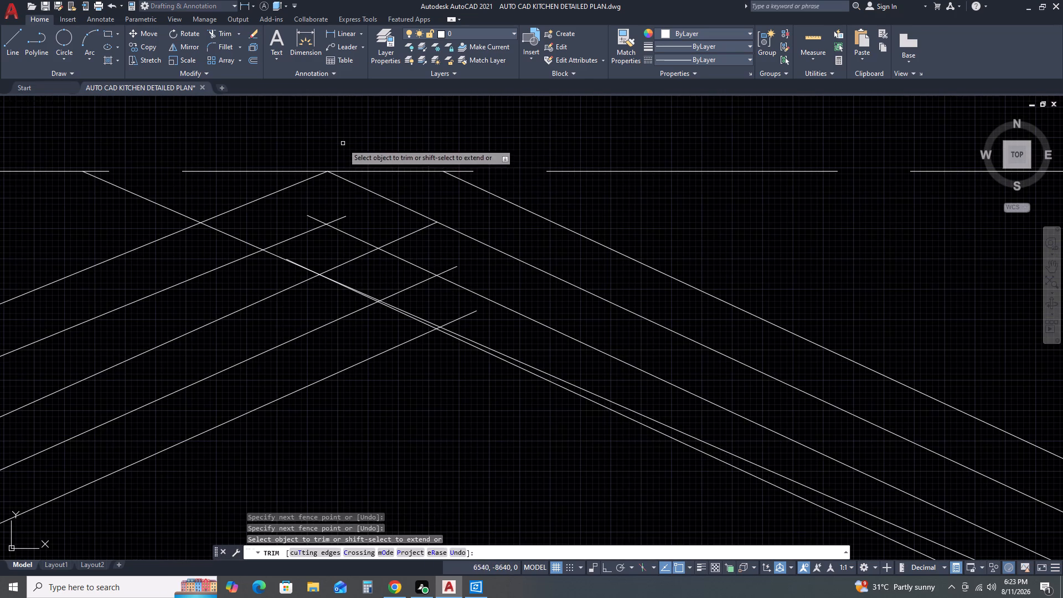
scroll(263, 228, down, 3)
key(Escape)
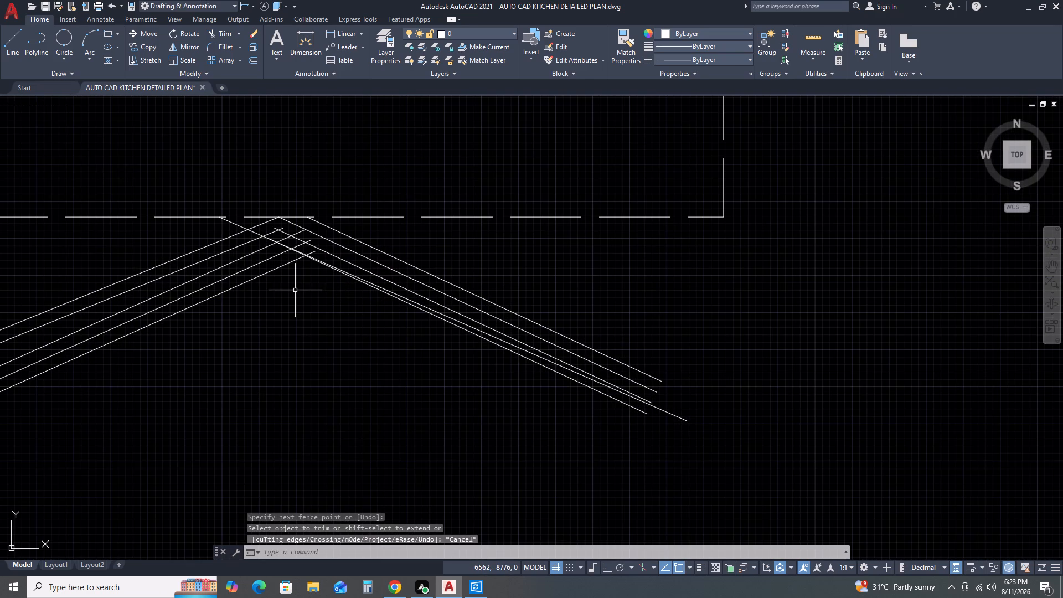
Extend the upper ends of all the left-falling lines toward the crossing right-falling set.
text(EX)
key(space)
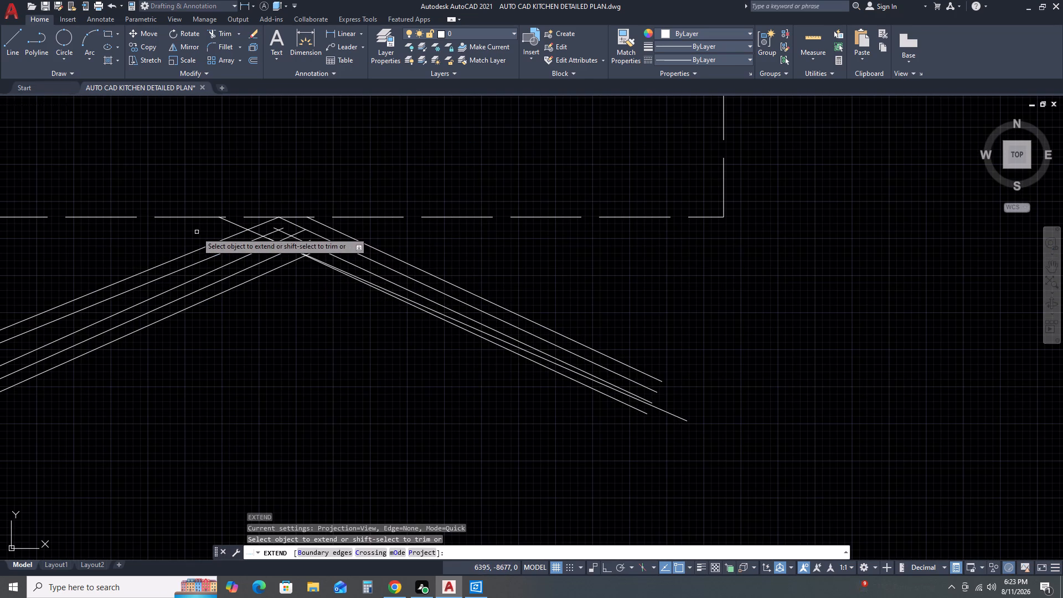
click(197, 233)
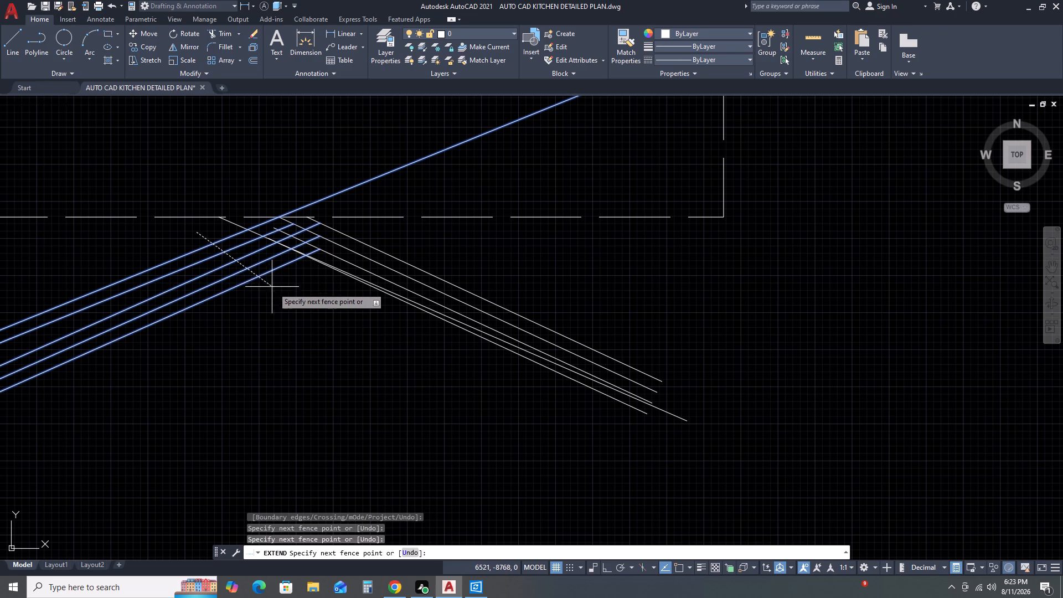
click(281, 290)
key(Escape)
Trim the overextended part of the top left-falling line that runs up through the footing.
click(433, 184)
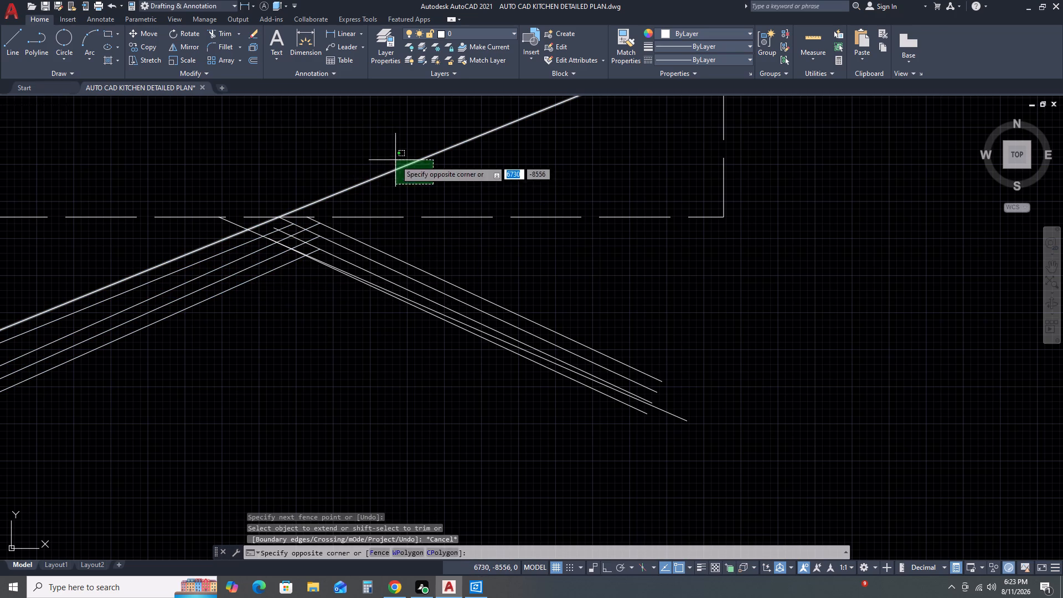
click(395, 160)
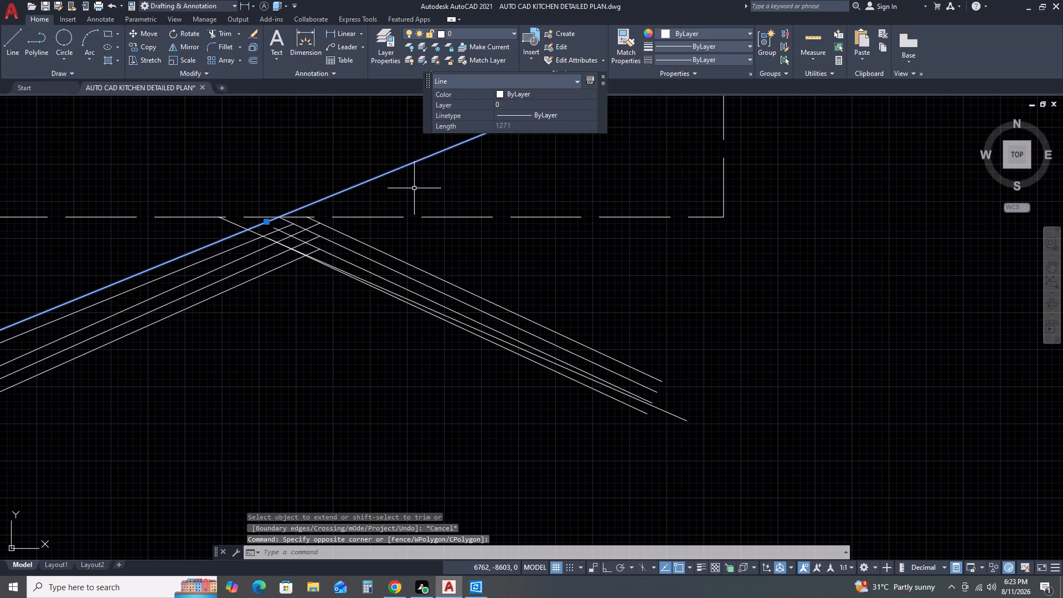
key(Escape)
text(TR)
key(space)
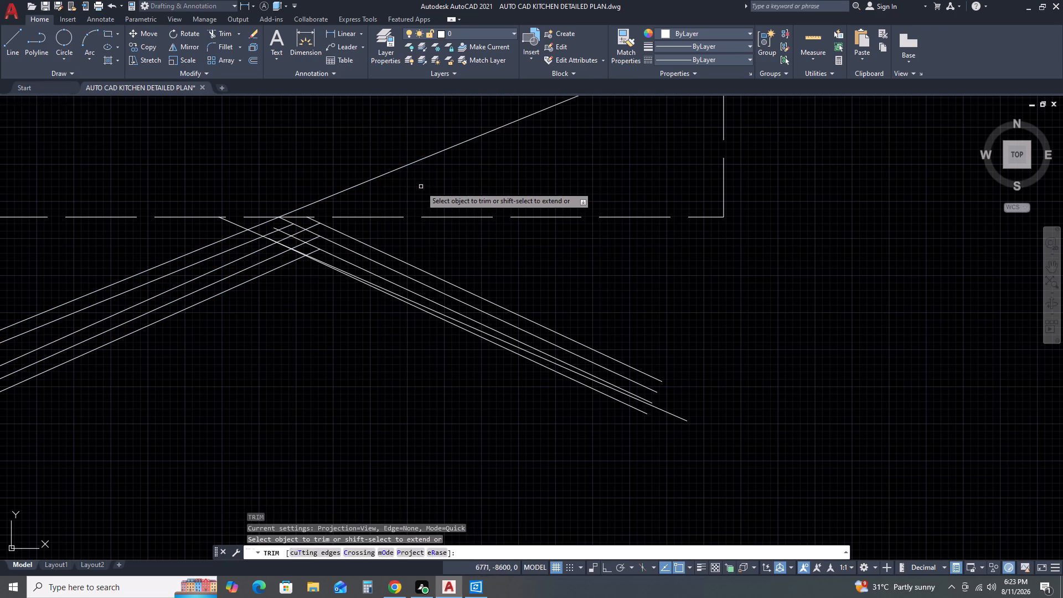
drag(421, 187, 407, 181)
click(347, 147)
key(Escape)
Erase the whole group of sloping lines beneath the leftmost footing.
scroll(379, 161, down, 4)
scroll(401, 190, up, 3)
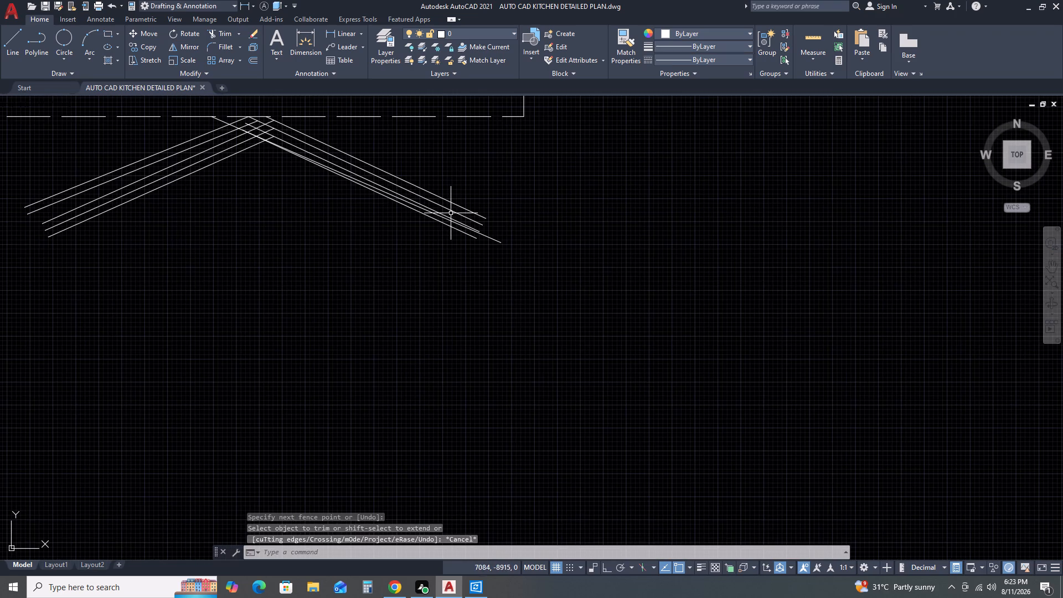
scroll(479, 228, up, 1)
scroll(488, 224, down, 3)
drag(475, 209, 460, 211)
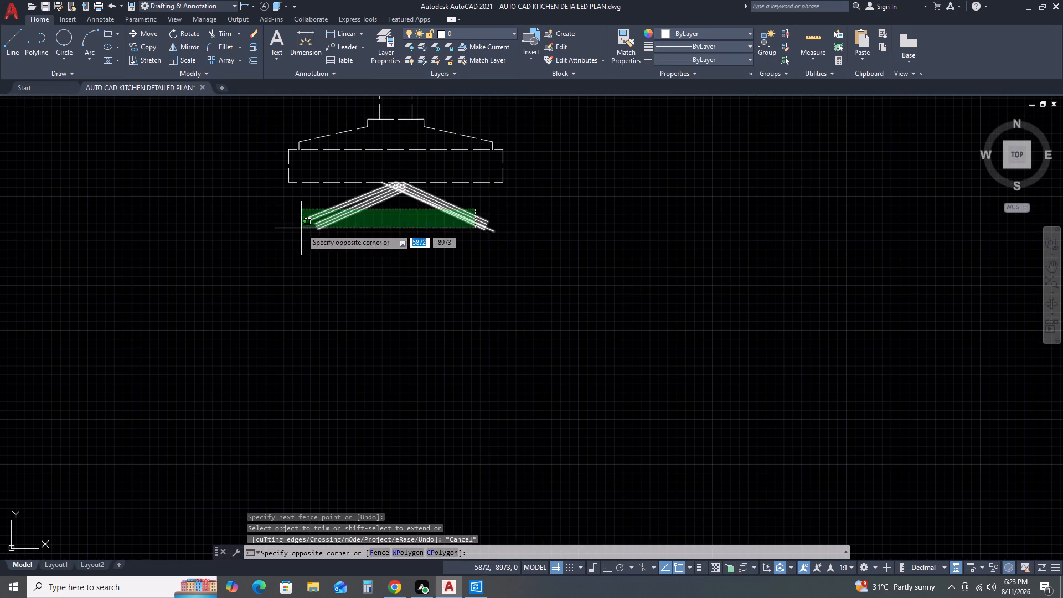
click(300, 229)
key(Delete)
Draw two lines from the middle of the leftmost footing's bottom edge, one about 900 long falling left and one falling right.
text(L)
key(space)
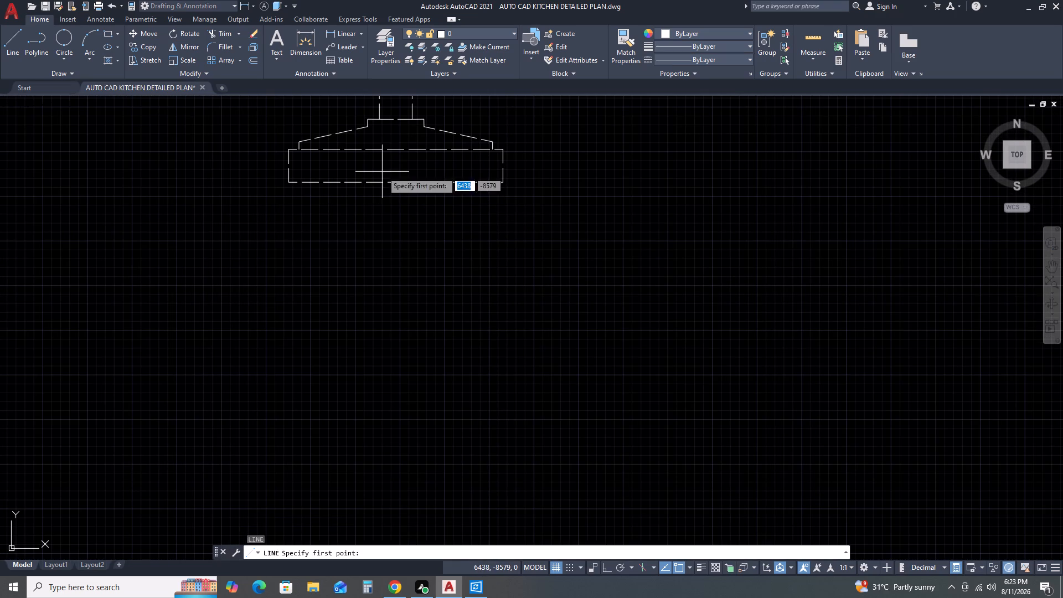
scroll(393, 200, up, 2)
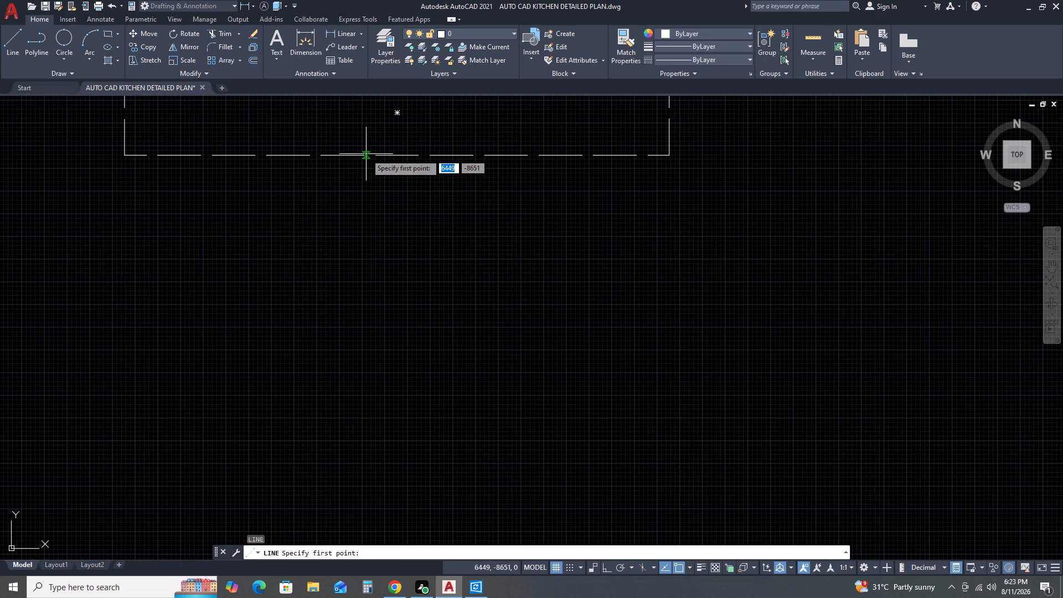
click(394, 157)
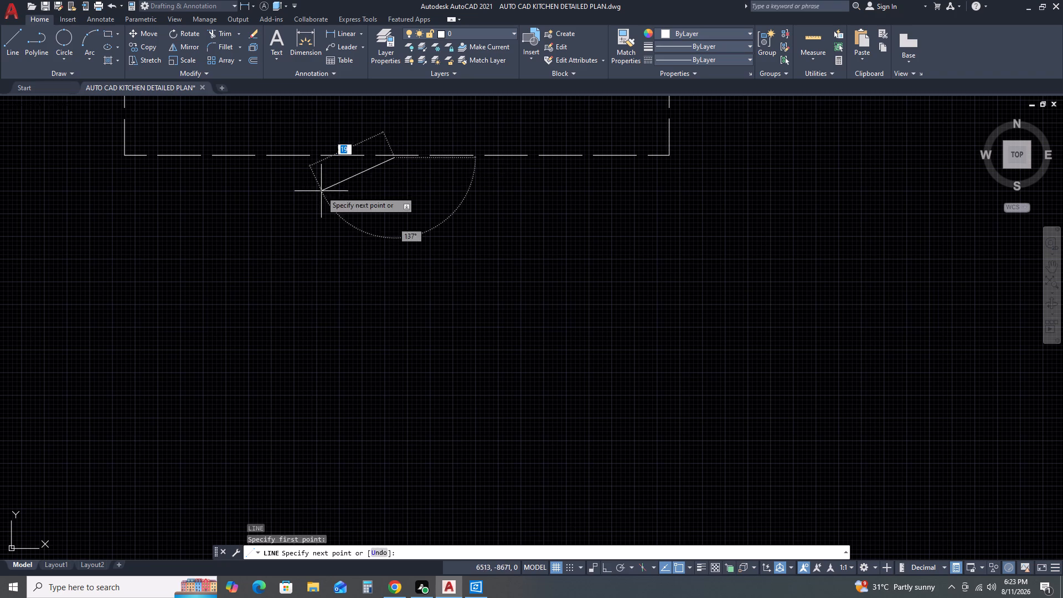
click(81, 251)
key(Escape)
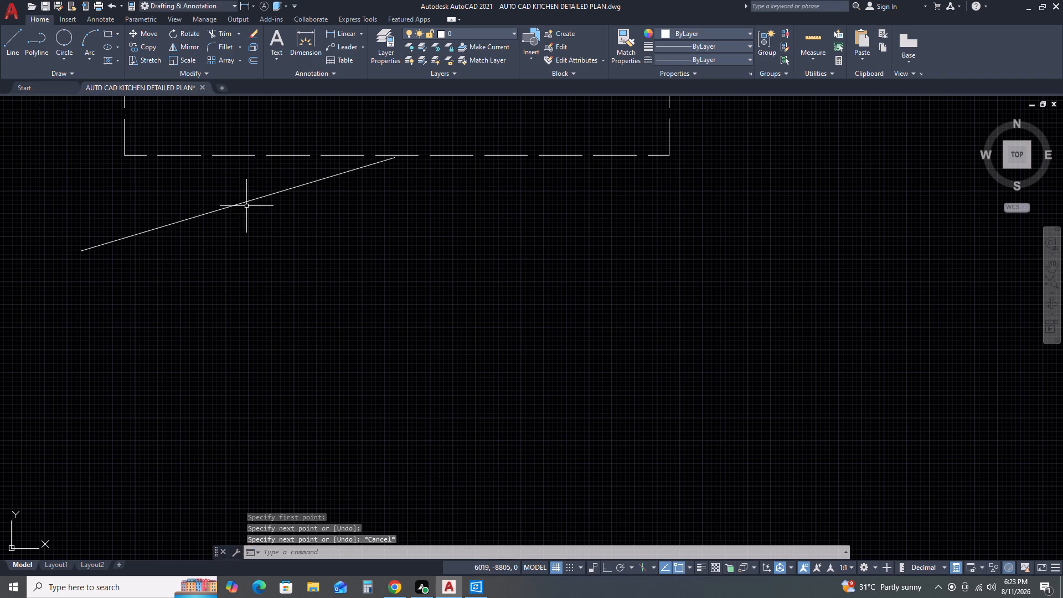
key(space)
click(392, 156)
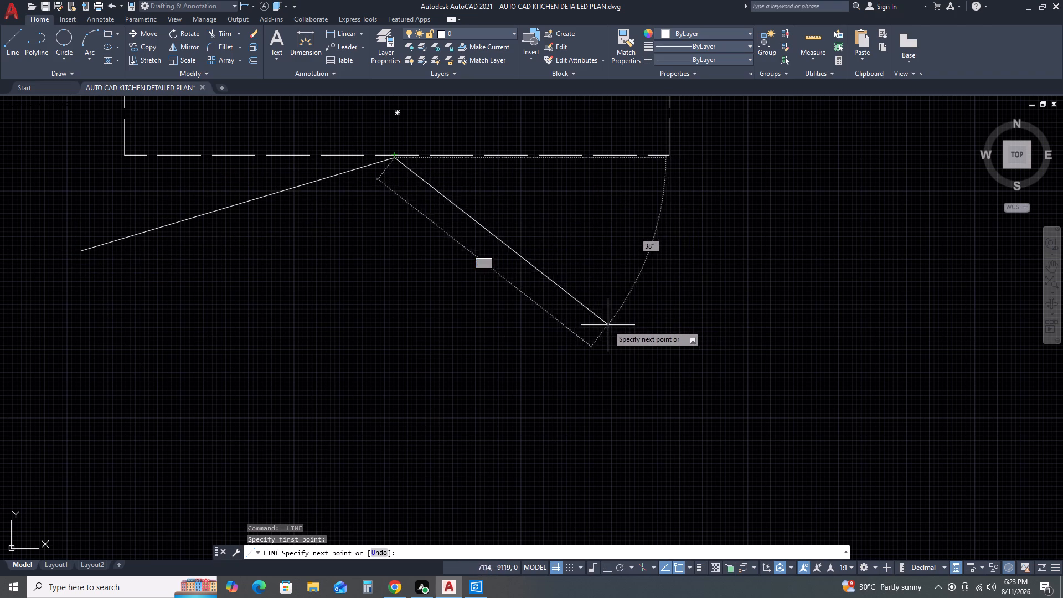
click(574, 318)
key(space)
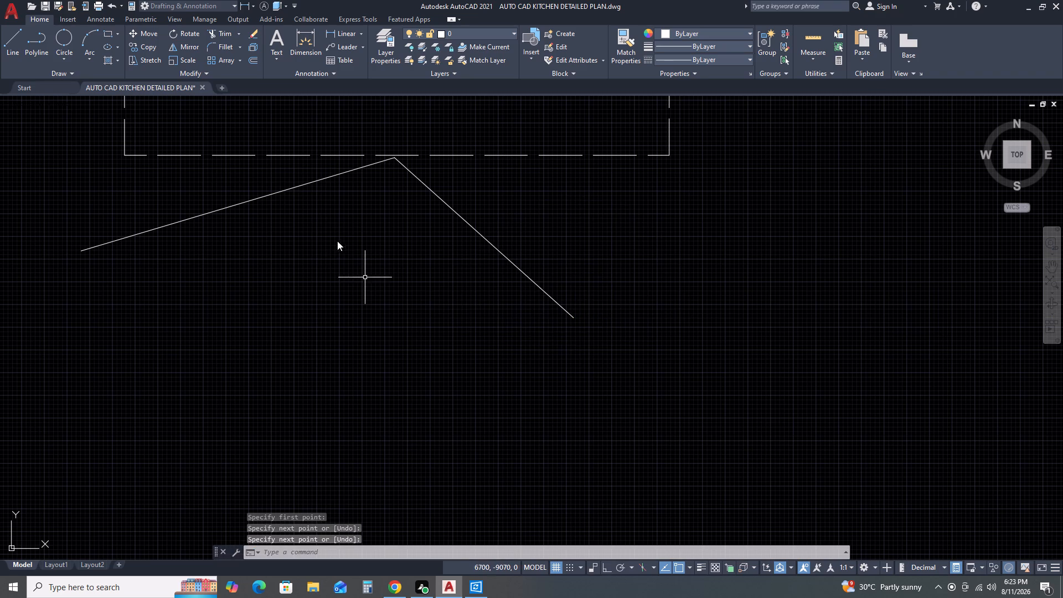
Stretch the lower end of the left-falling line inward and down so that it slopes more steeply.
click(239, 206)
click(216, 205)
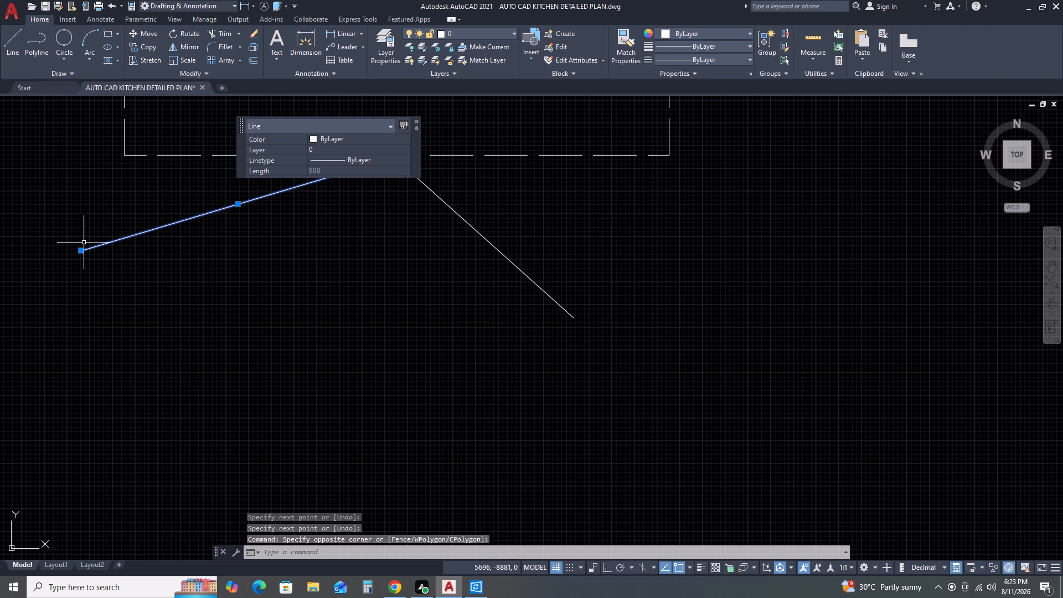
click(78, 249)
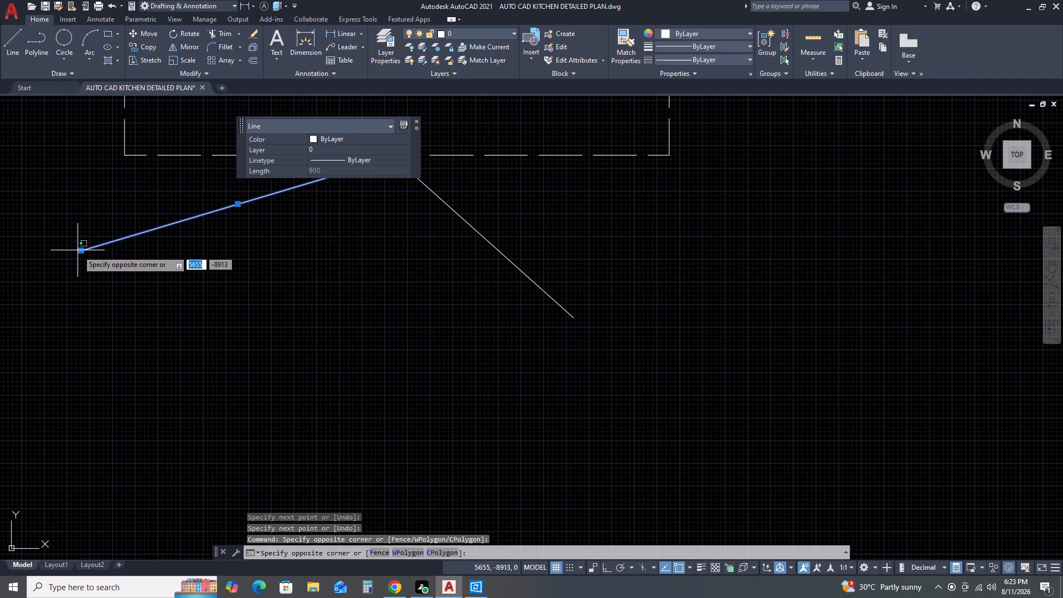
click(79, 250)
click(79, 250)
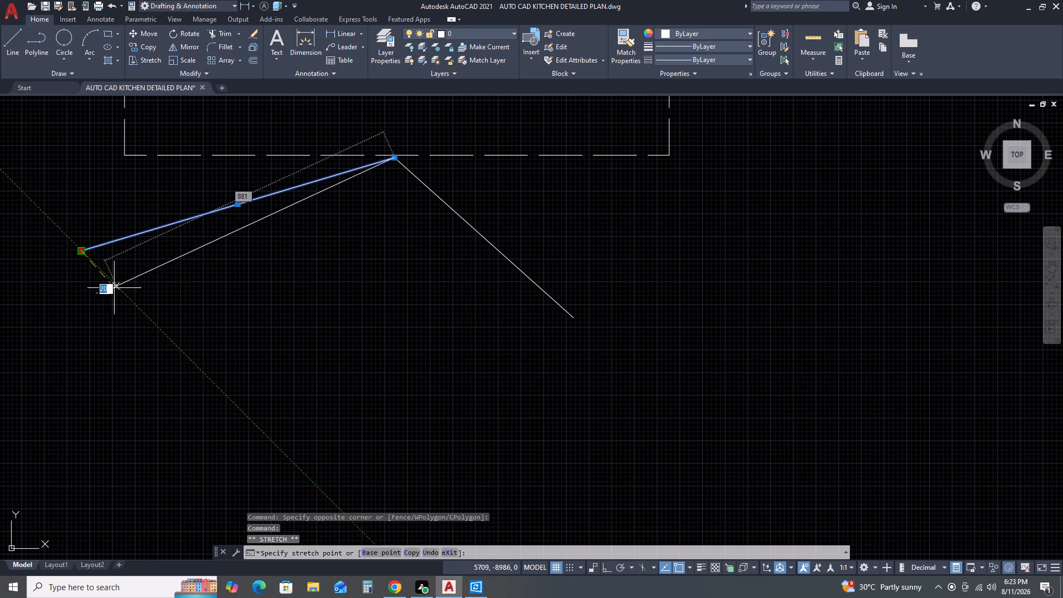
click(191, 296)
key(Escape)
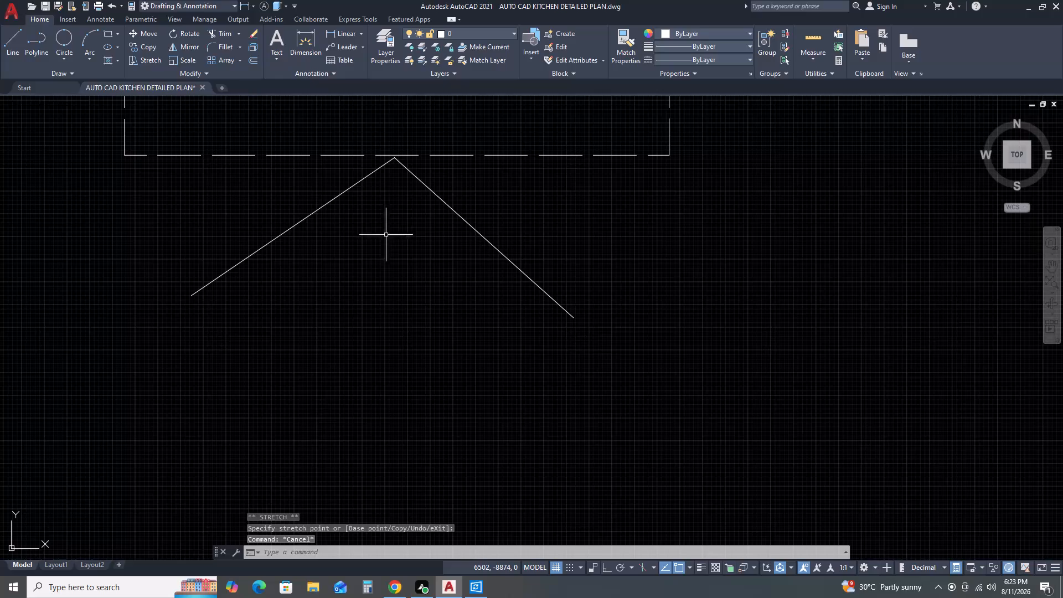
Draw a second right-falling line and a second left-falling line, each about 770 long, crossing beneath the leftmost footing's bottom edge.
text(L)
key(space)
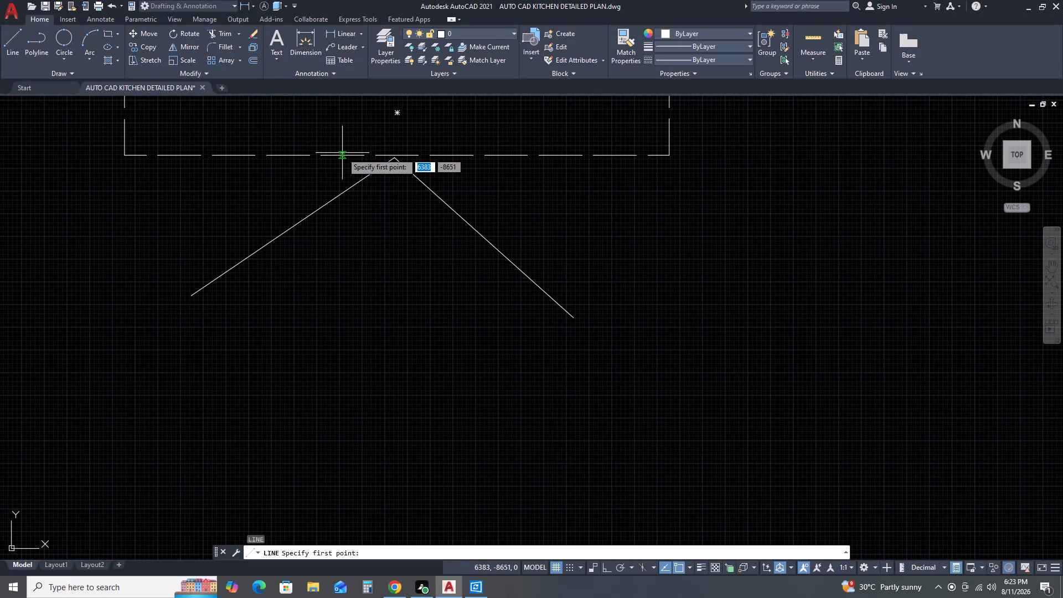
click(343, 157)
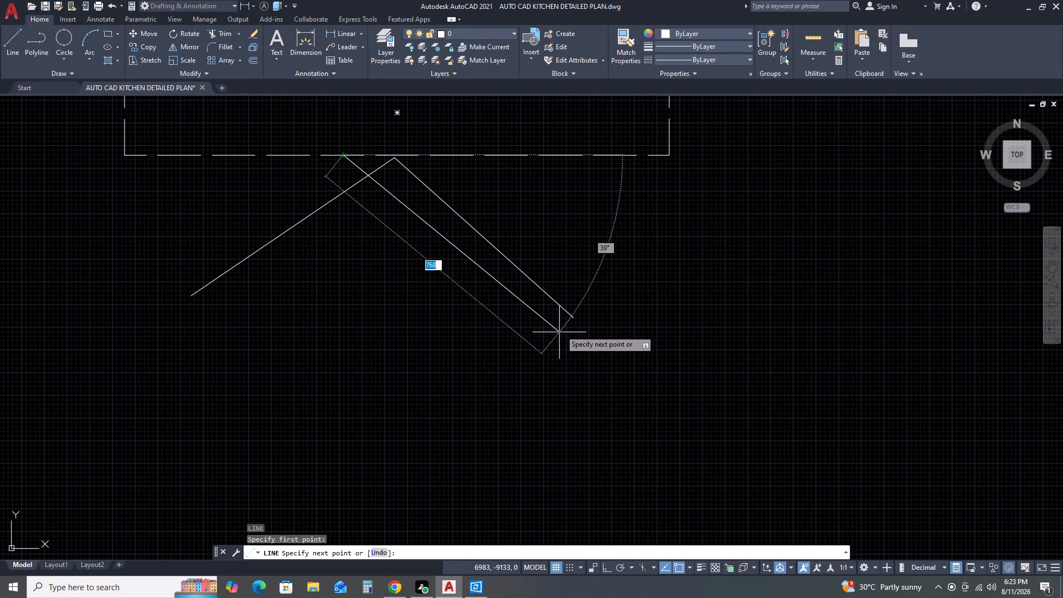
click(558, 334)
key(space)
key(space)
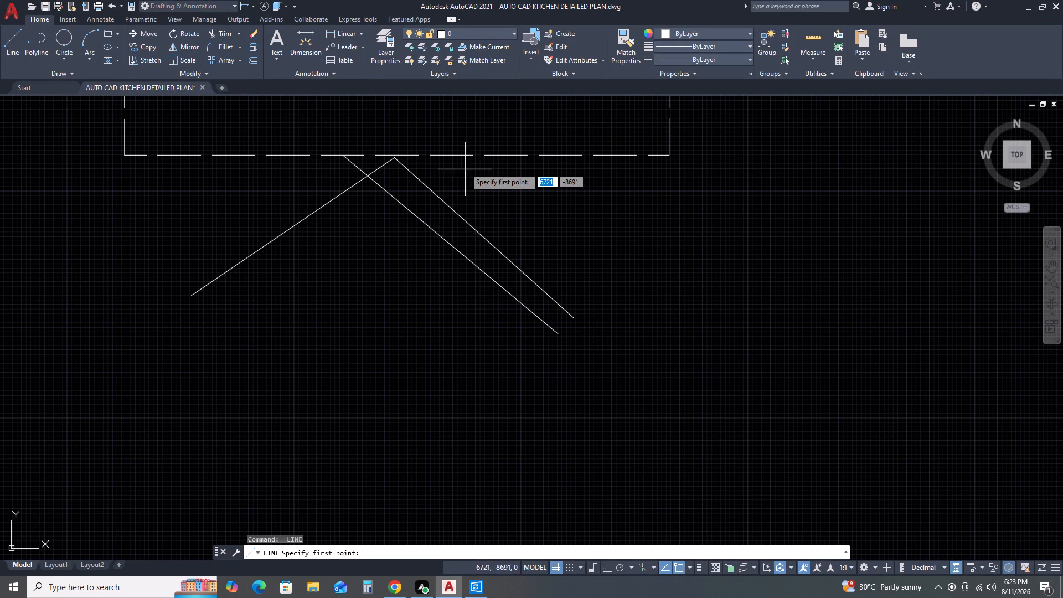
click(452, 158)
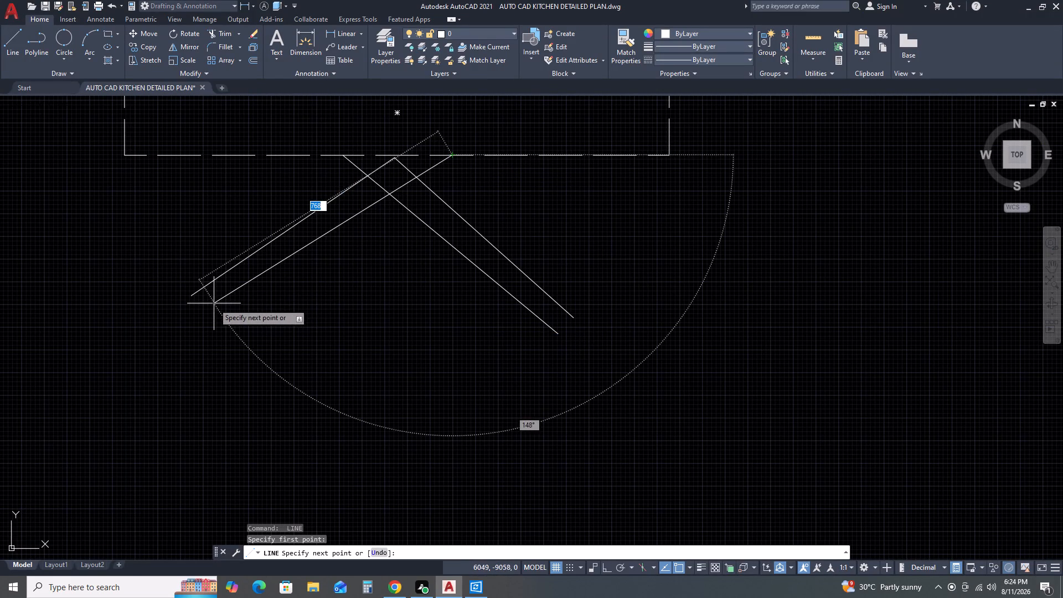
click(213, 304)
key(space)
Draw a third right-falling line at about 38° and a third left-falling line, starting farther apart on the footing's bottom edge.
key(space)
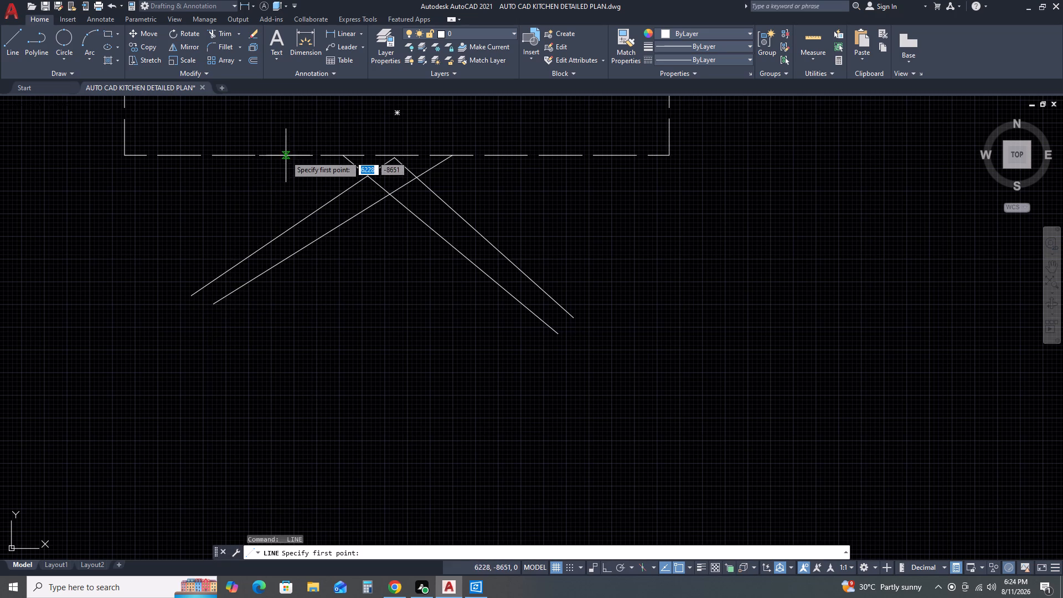
click(302, 154)
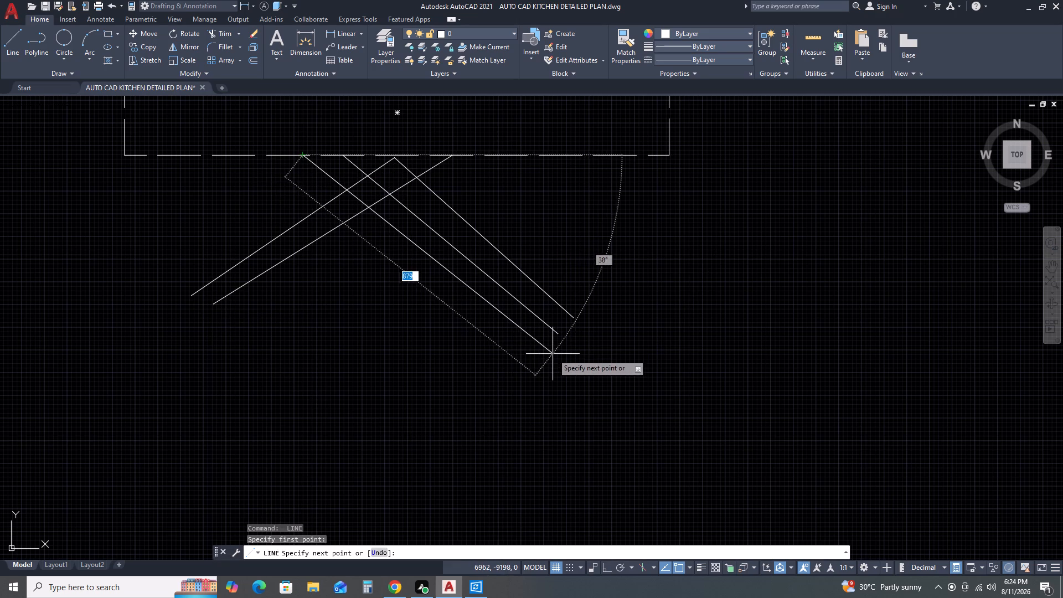
click(553, 354)
key(space)
key(space)
click(498, 159)
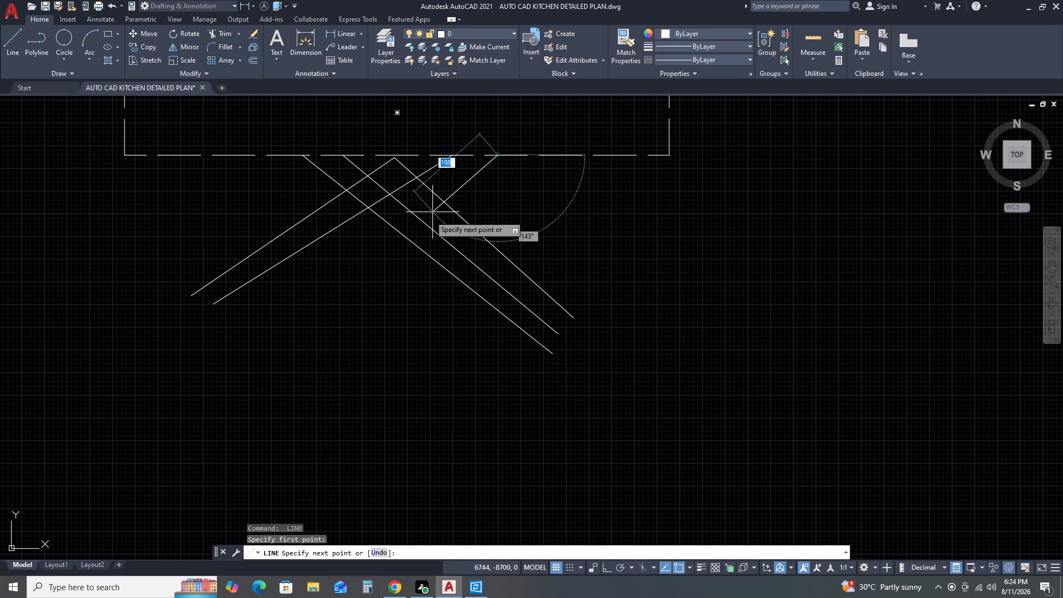
click(244, 319)
key(Escape)
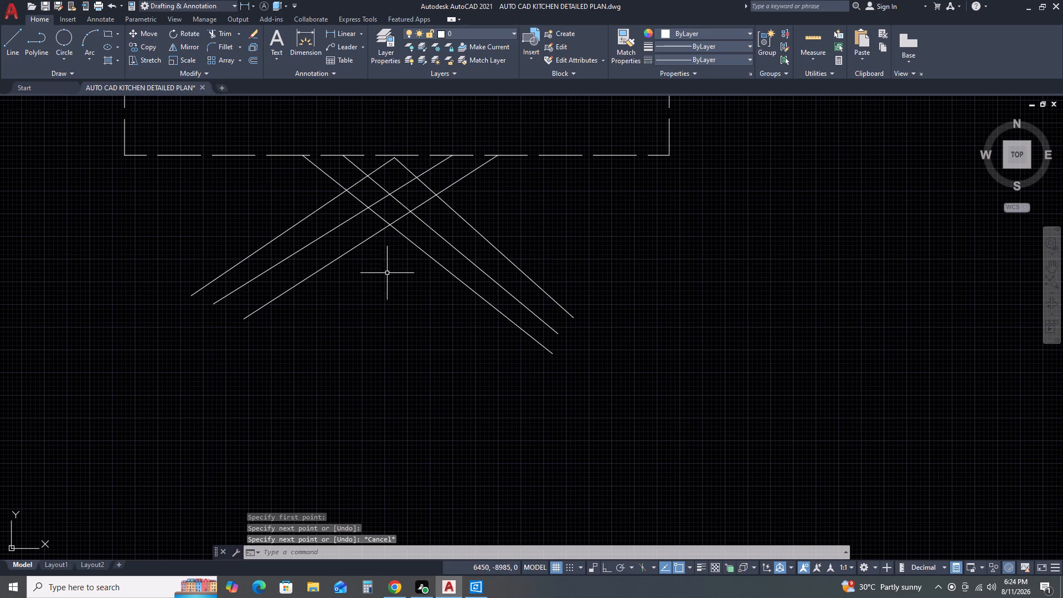
Copy the six crossing lines from the leftmost footing to the bottom edge of the second footing.
scroll(390, 274, down, 2)
scroll(447, 300, down, 1)
drag(362, 239, 371, 253)
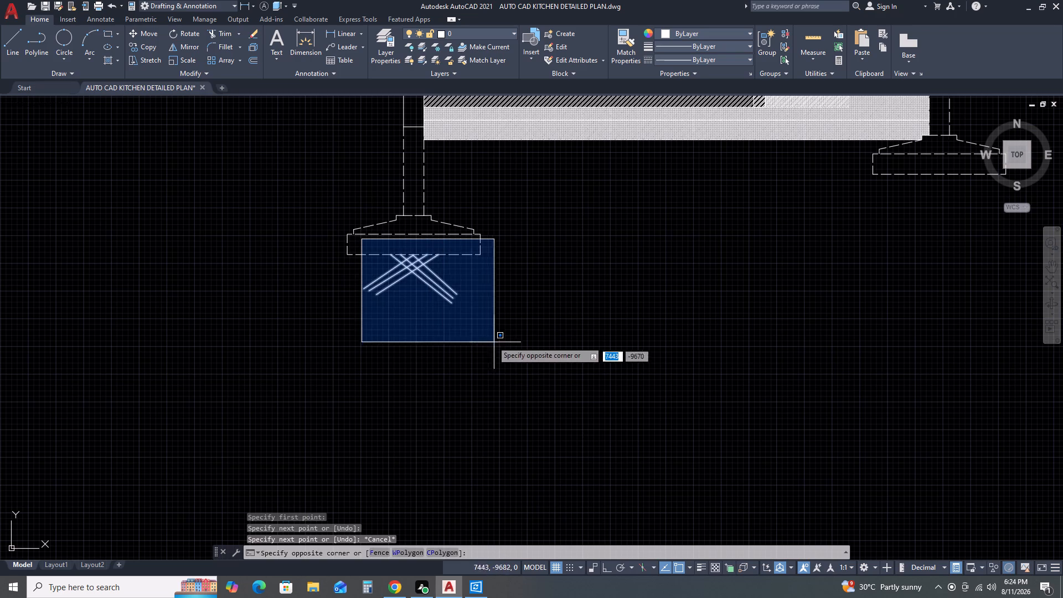
click(472, 333)
text(CO)
key(space)
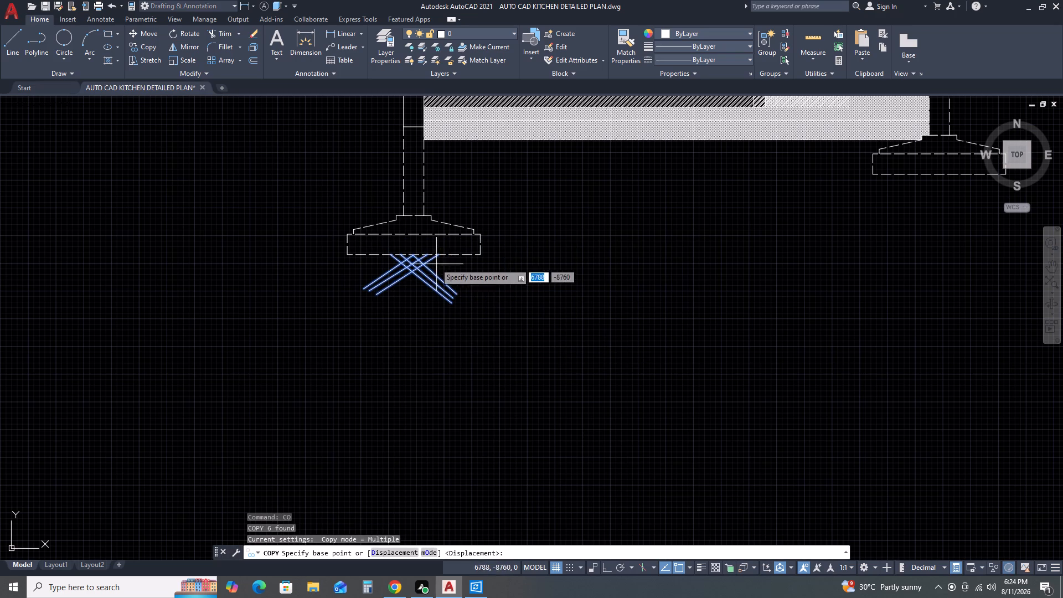
click(440, 254)
scroll(709, 241, down, 3)
middle_drag(773, 234, 635, 274)
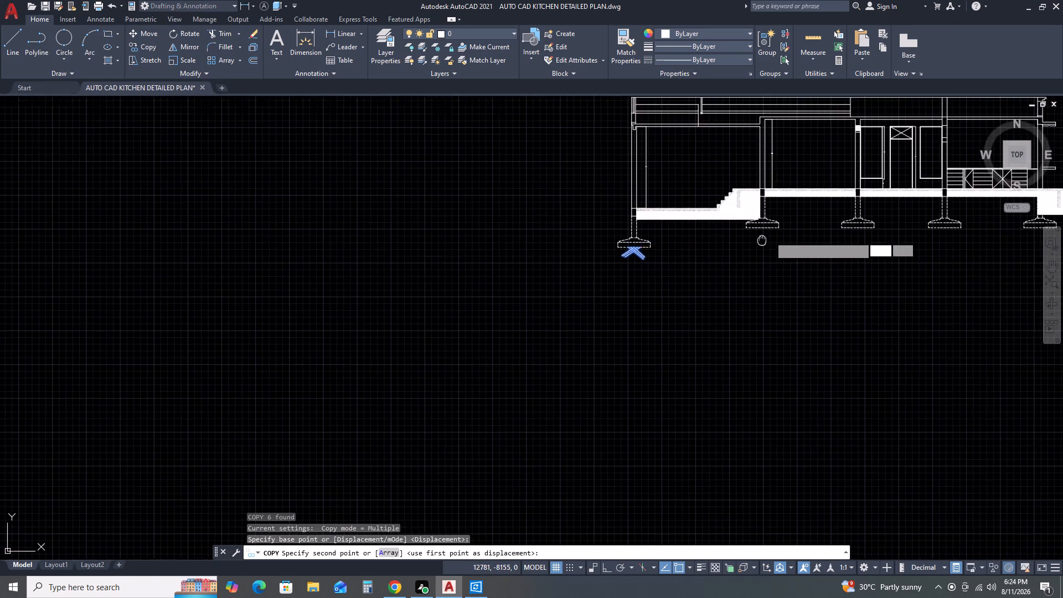
middle_drag(635, 274, 625, 276)
scroll(622, 271, up, 4)
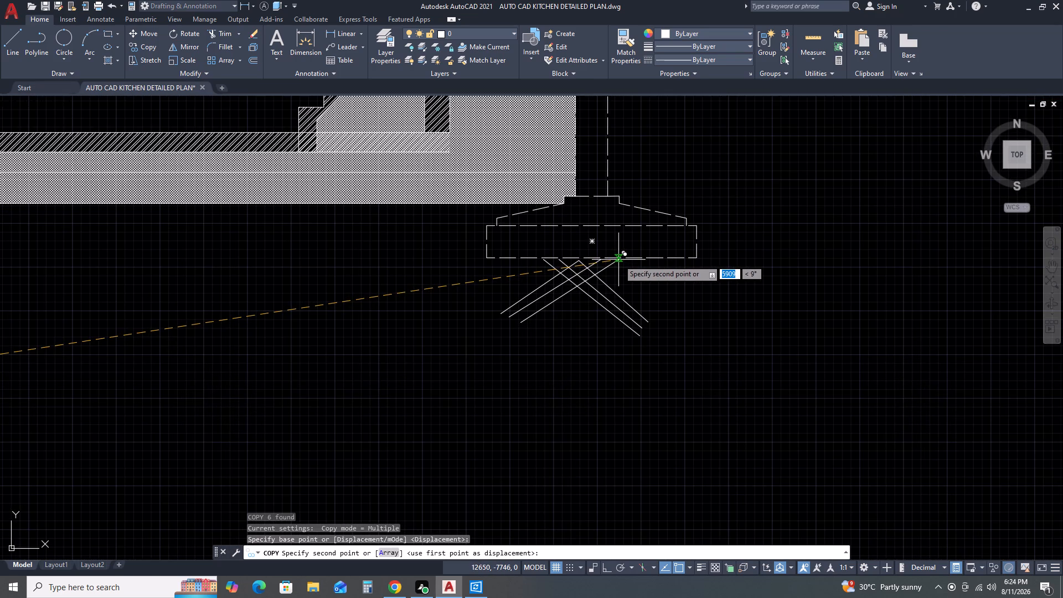
click(618, 260)
Place further copies of the crossing lines beneath the third, fourth and fifth footings.
scroll(674, 266, down, 2)
middle_drag(734, 268, 472, 314)
scroll(499, 313, down, 1)
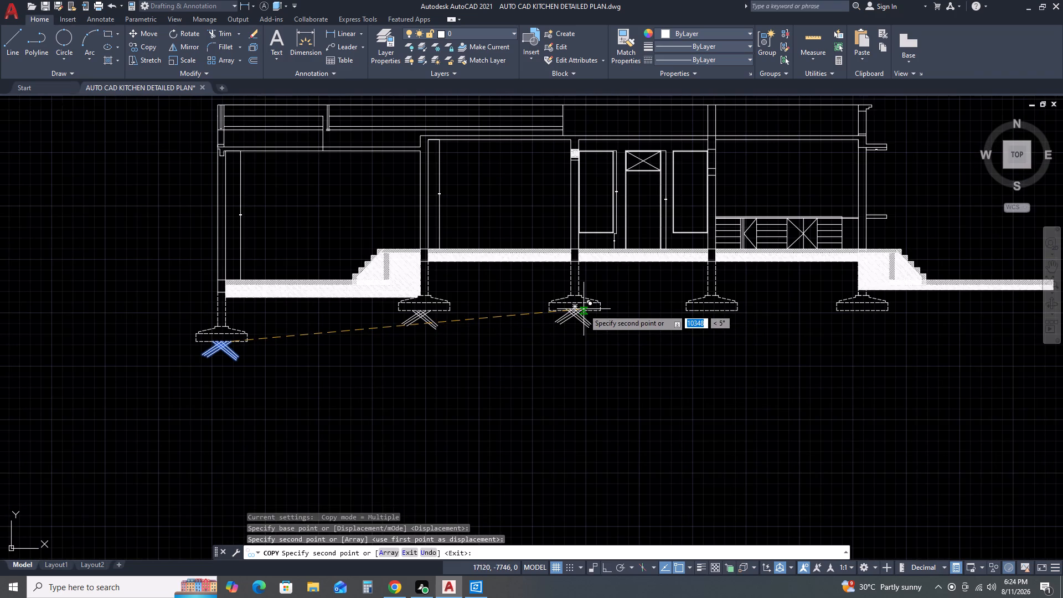
click(584, 310)
scroll(740, 313, up, 2)
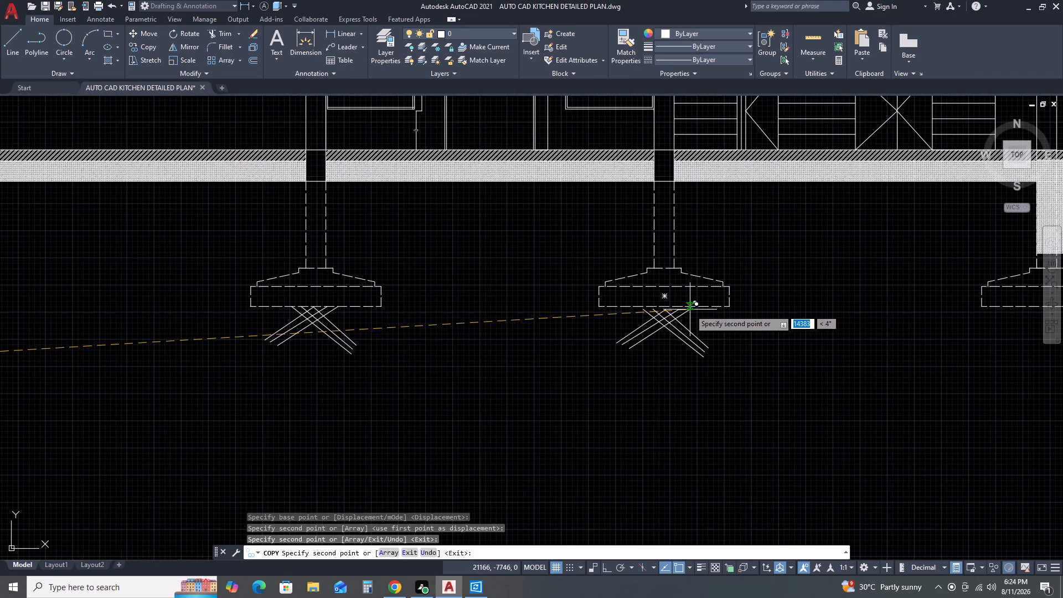
click(691, 307)
middle_drag(725, 316, 228, 328)
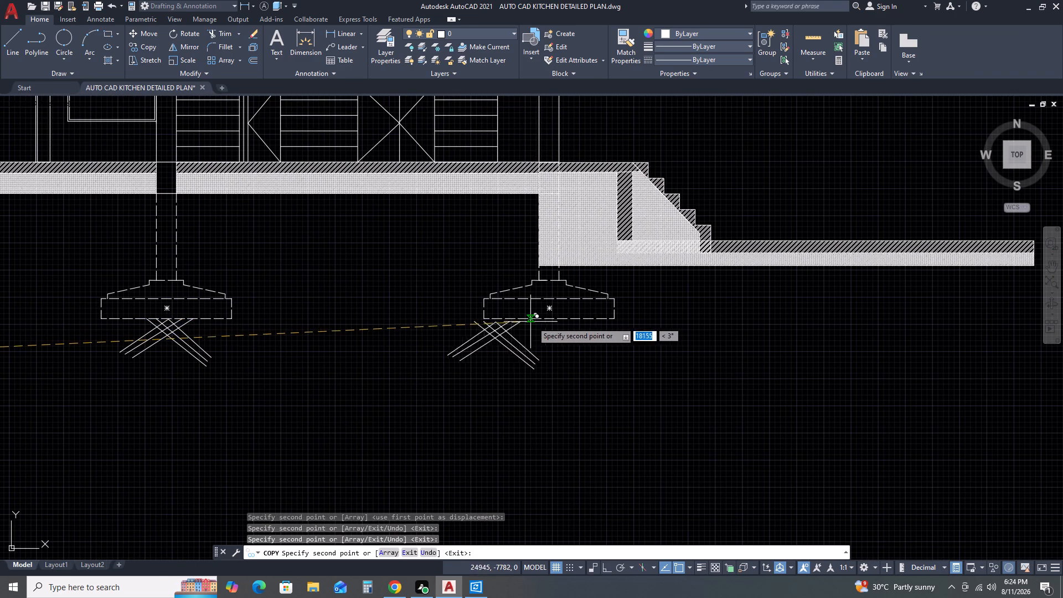
click(562, 319)
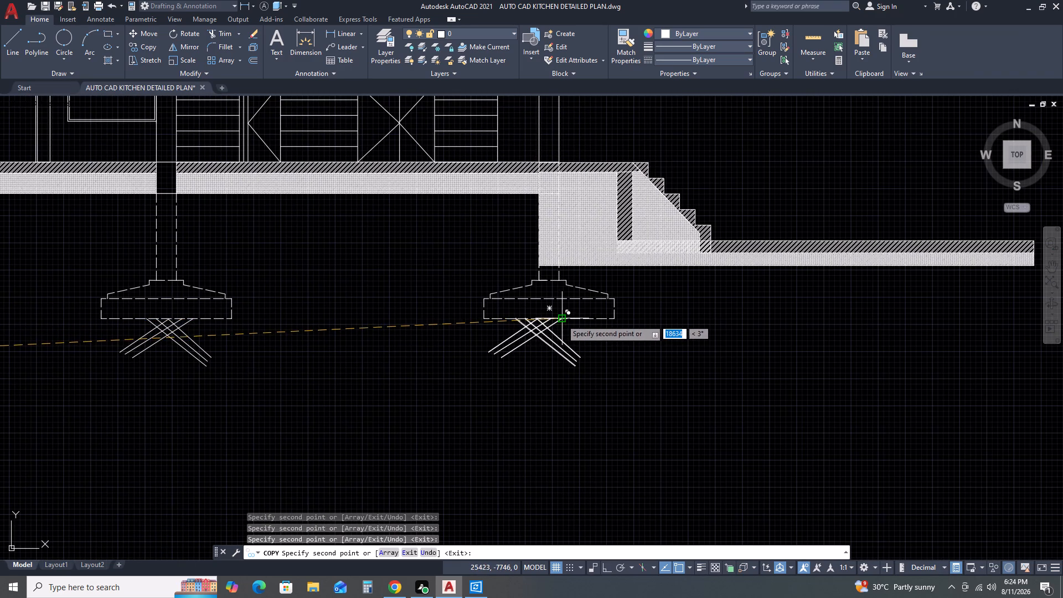
key(Escape)
Stretch the left edge and top-left vertex of the right-end ANSI37 fill hatch to the right face of the last column.
click(550, 243)
middle_drag(551, 244, 447, 318)
middle_click(434, 331)
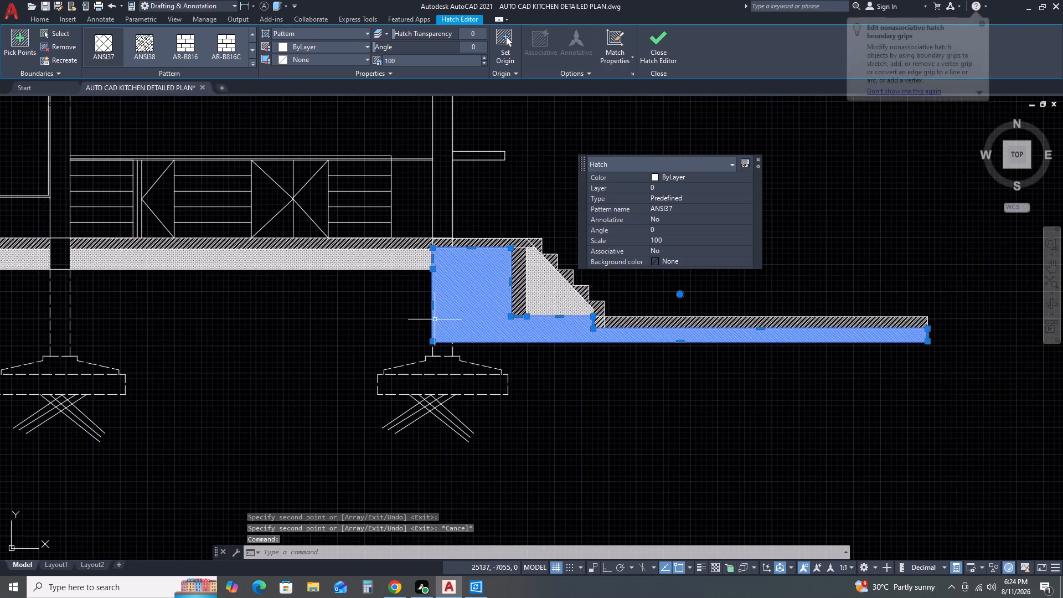
scroll(422, 309, up, 2)
click(443, 299)
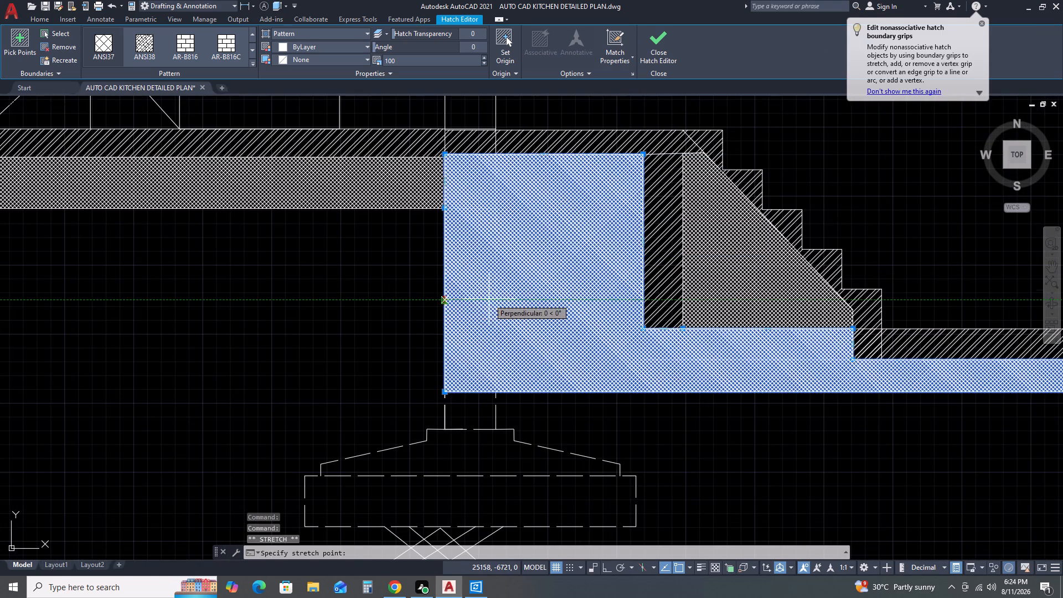
click(491, 299)
scroll(489, 301, down, 1)
middle_drag(481, 277, 467, 354)
middle_drag(466, 360, 465, 365)
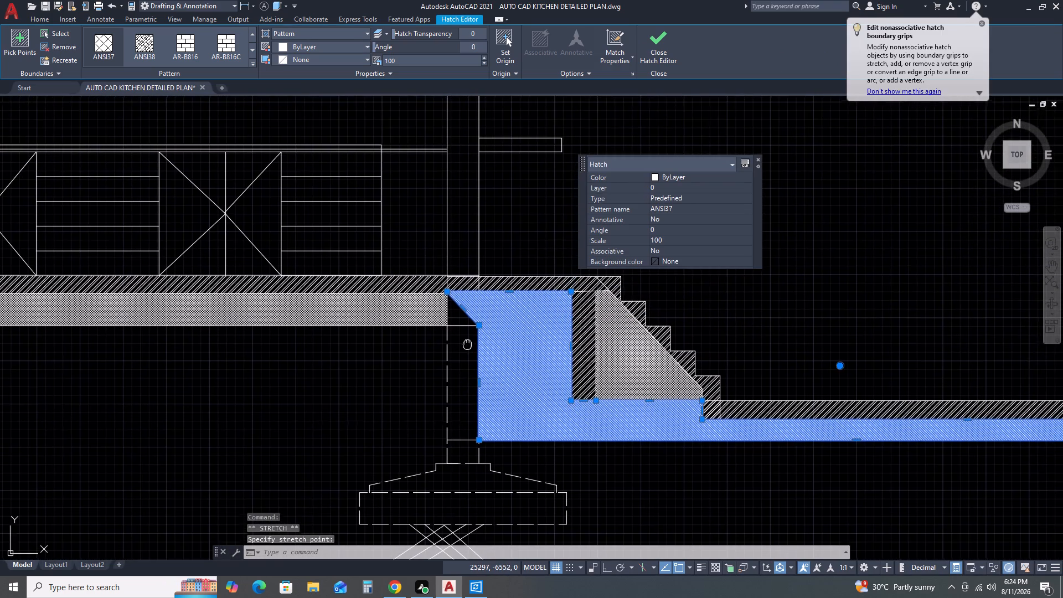
scroll(451, 296, up, 2)
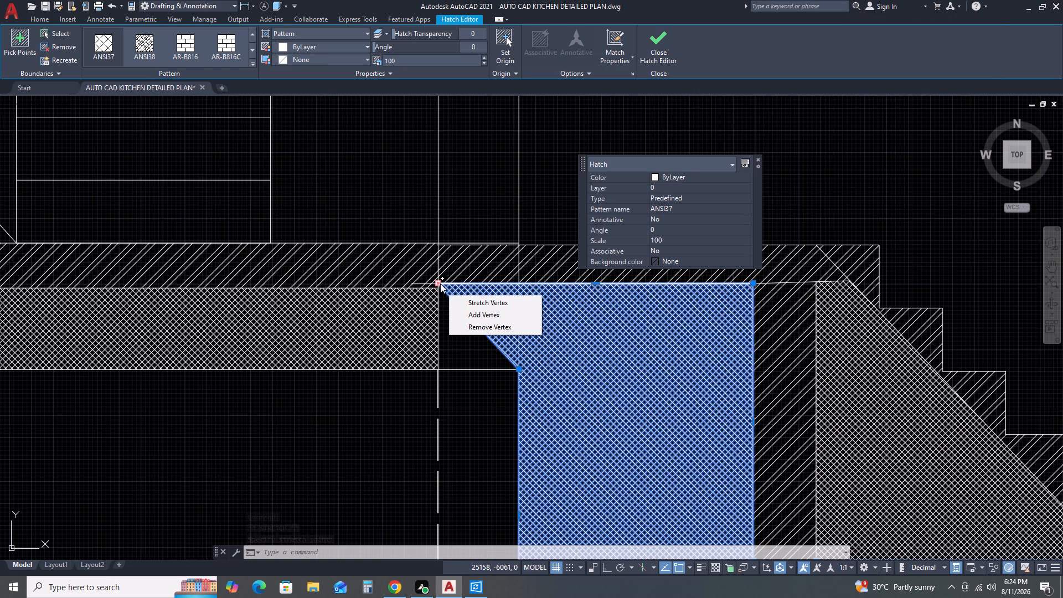
click(440, 283)
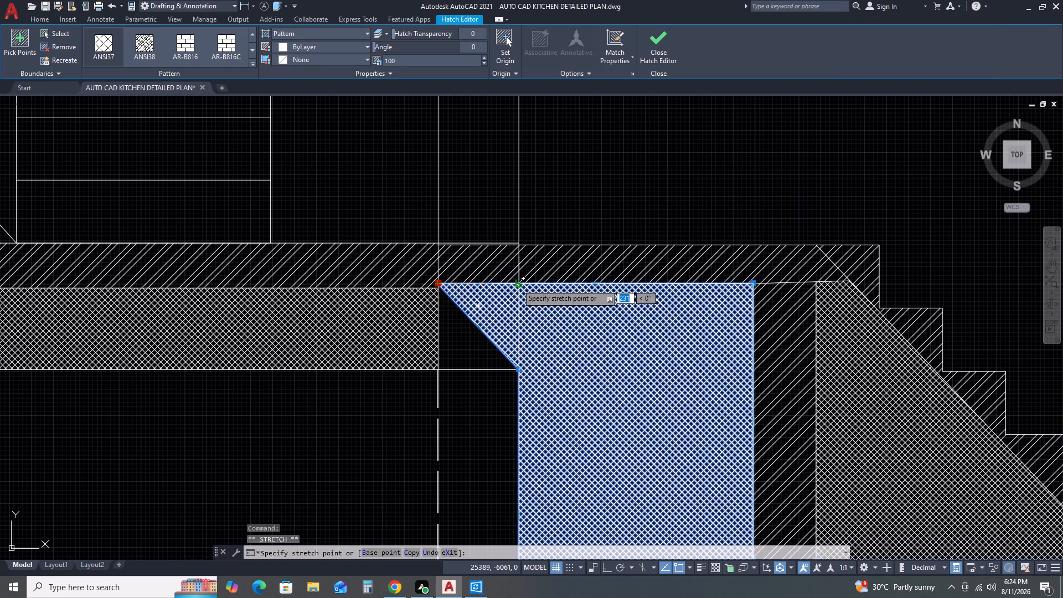
click(517, 283)
key(Escape)
Examine the whole building section together with the kitchen drawings above it.
scroll(494, 311, down, 4)
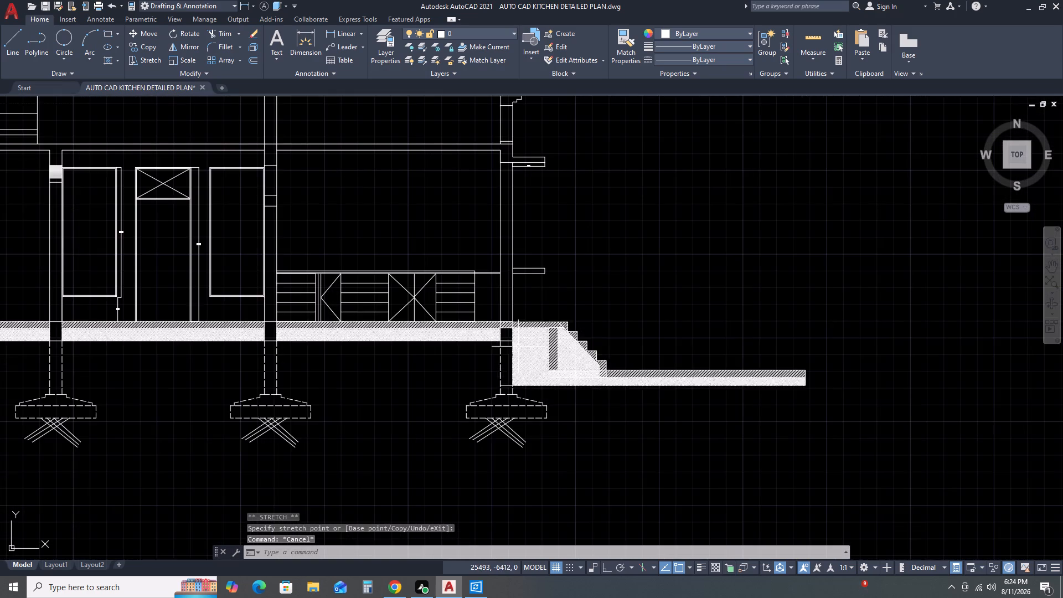
scroll(504, 396, down, 2)
middle_drag(456, 396, 587, 319)
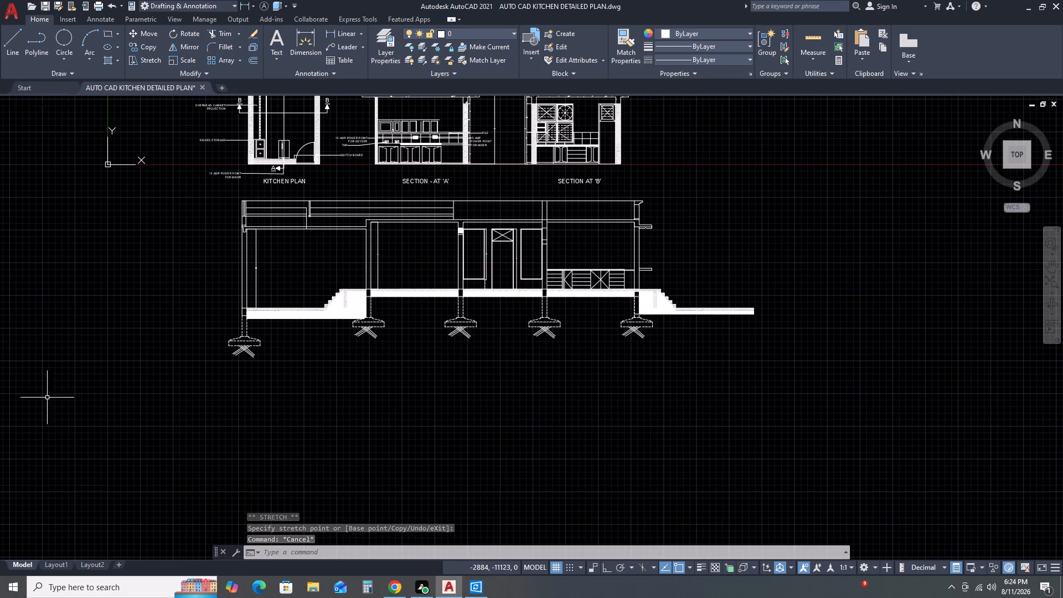
scroll(435, 383, down, 2)
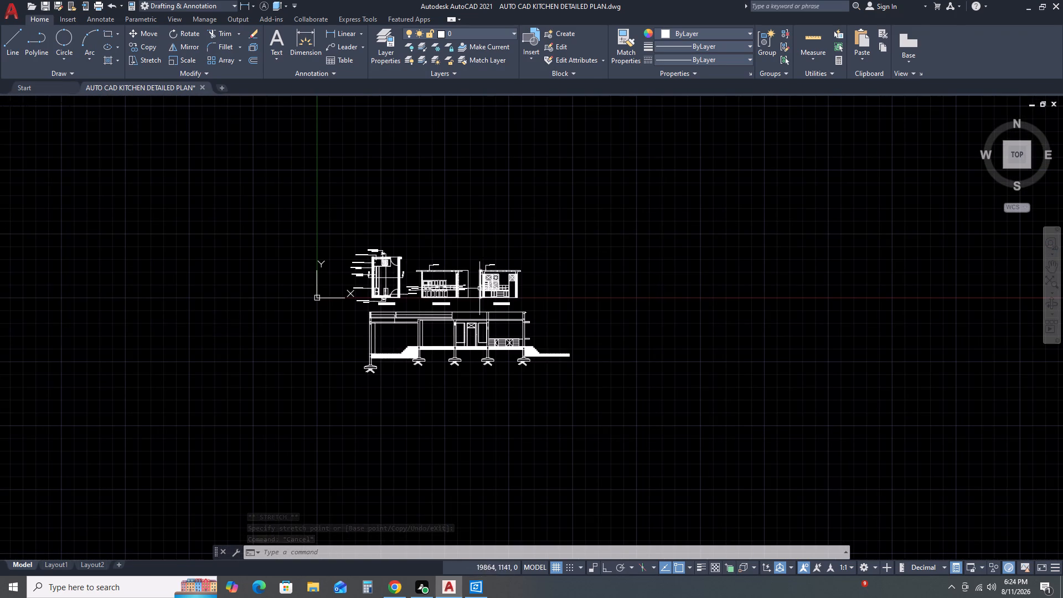
scroll(361, 295, down, 1)
scroll(415, 297, down, 1)
scroll(406, 304, up, 2)
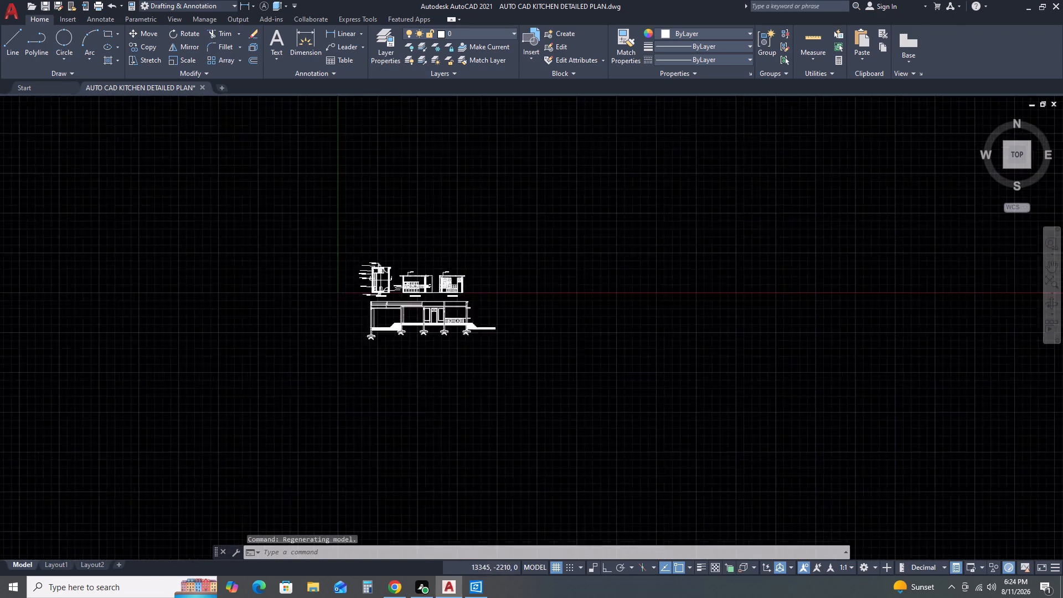
Change the ANSI37 fill hatch below the slab between the second and third columns to pattern AR-HBONE at scale 200.
scroll(406, 304, up, 1)
scroll(427, 360, up, 3)
scroll(326, 356, up, 3)
click(379, 320)
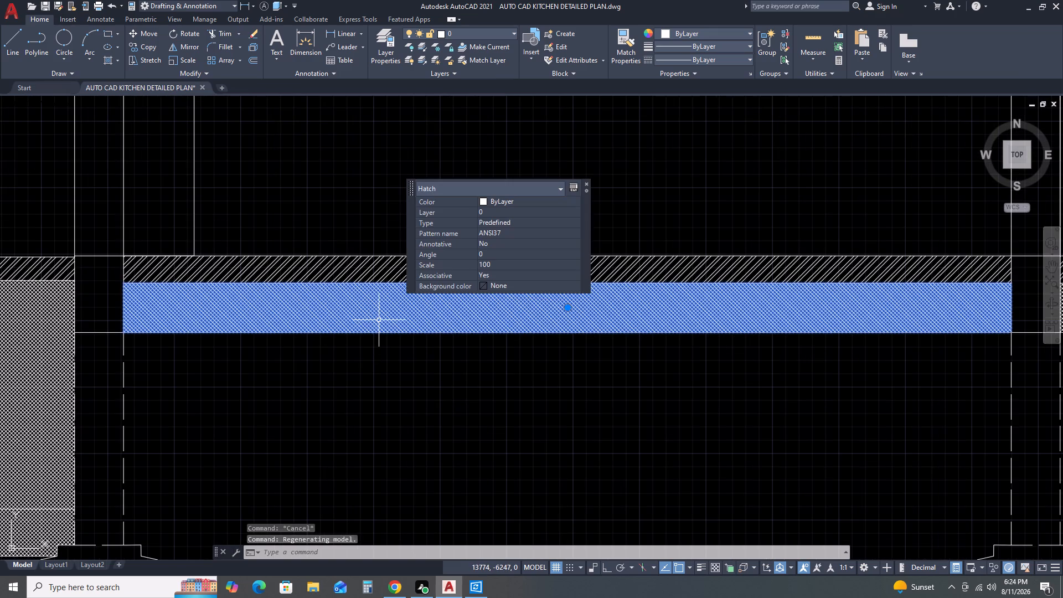
click(500, 261)
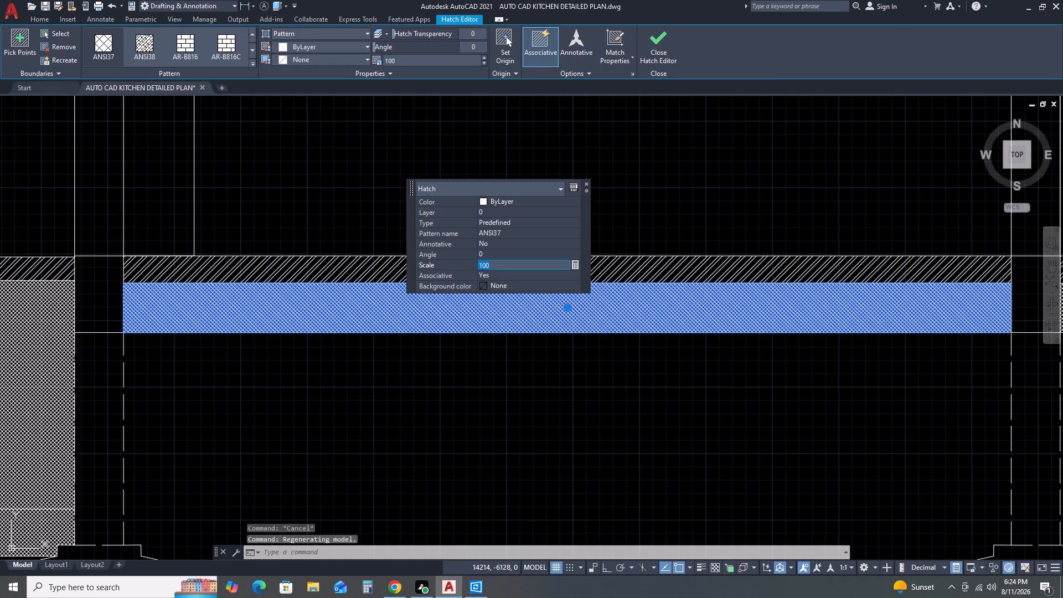
text(200)
key(Return)
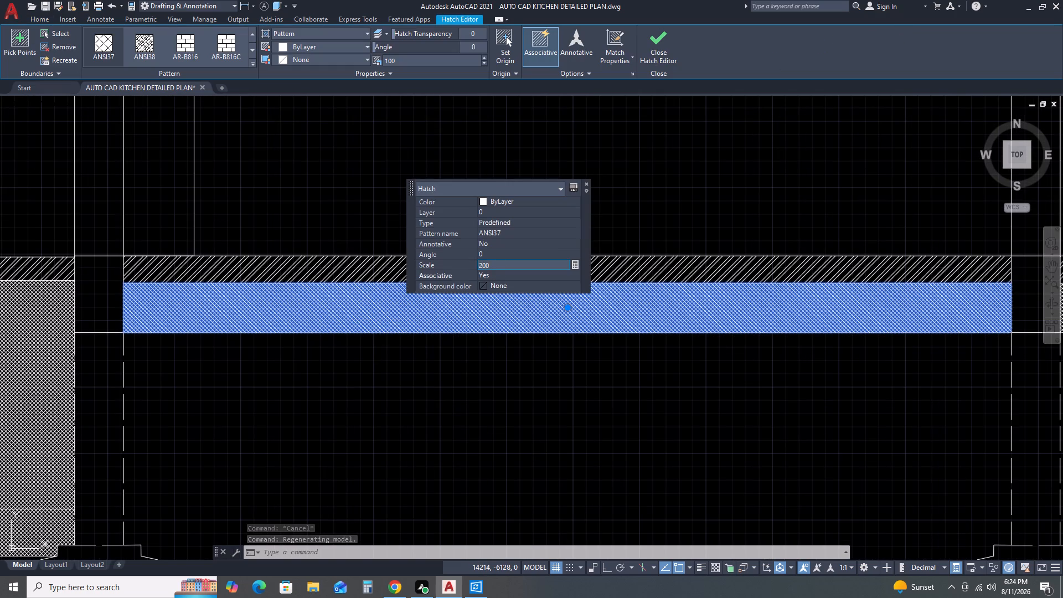
scroll(425, 323, down, 2)
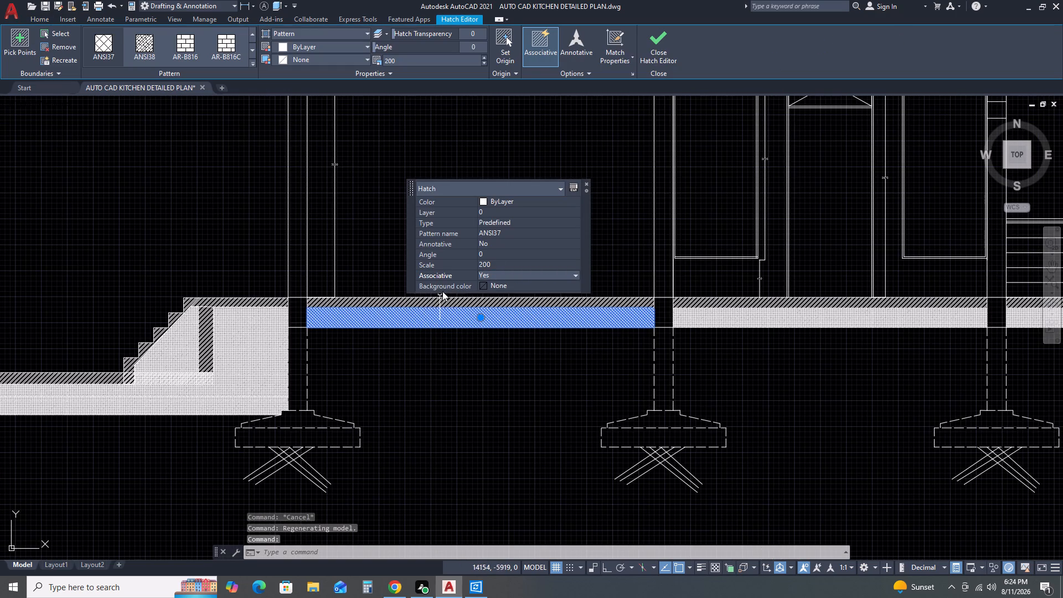
click(252, 65)
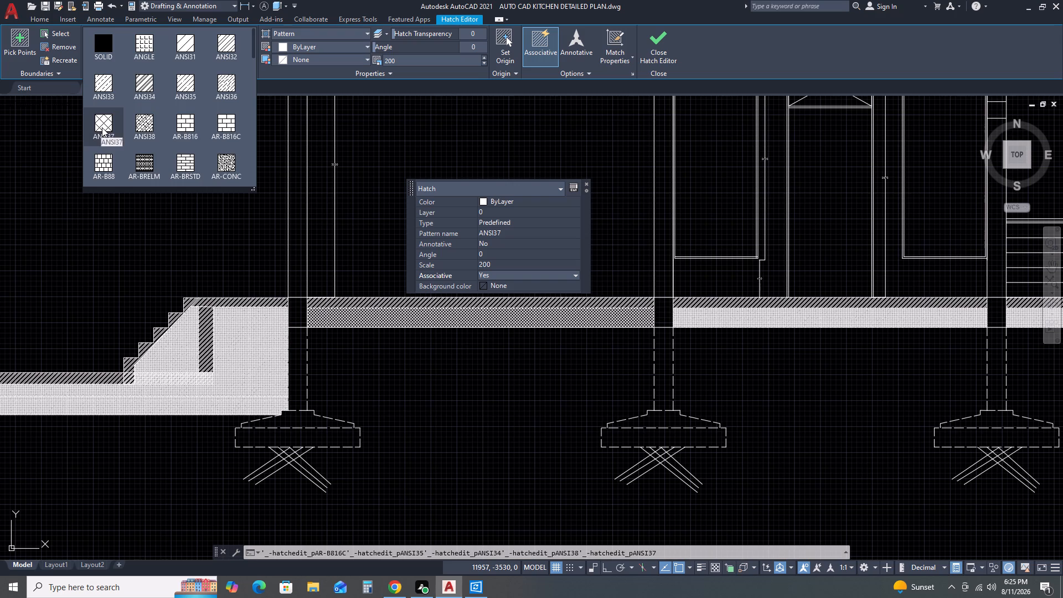
scroll(172, 127, down, 4)
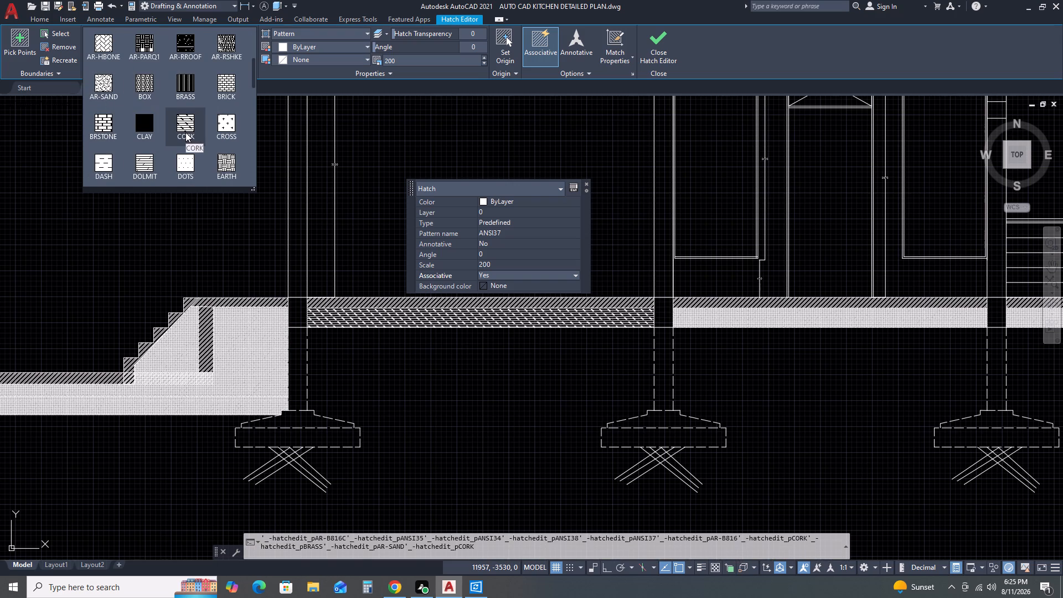
click(109, 42)
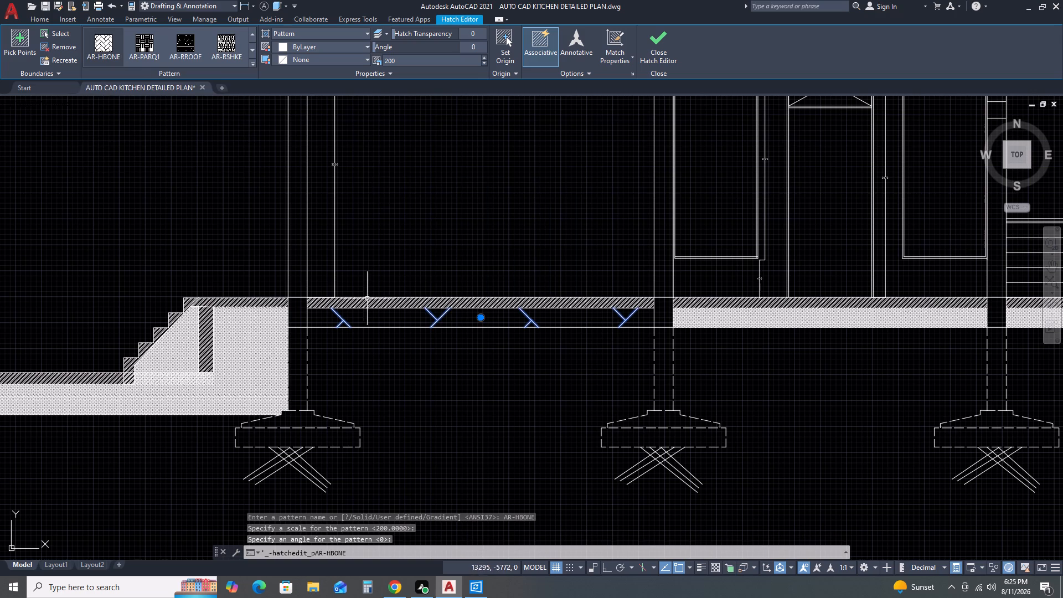
Match that AR-HBONE hatch's properties onto the left-end fill layers, the left stair fill and the fill between the third and fourth columns.
text(MA)
key(space)
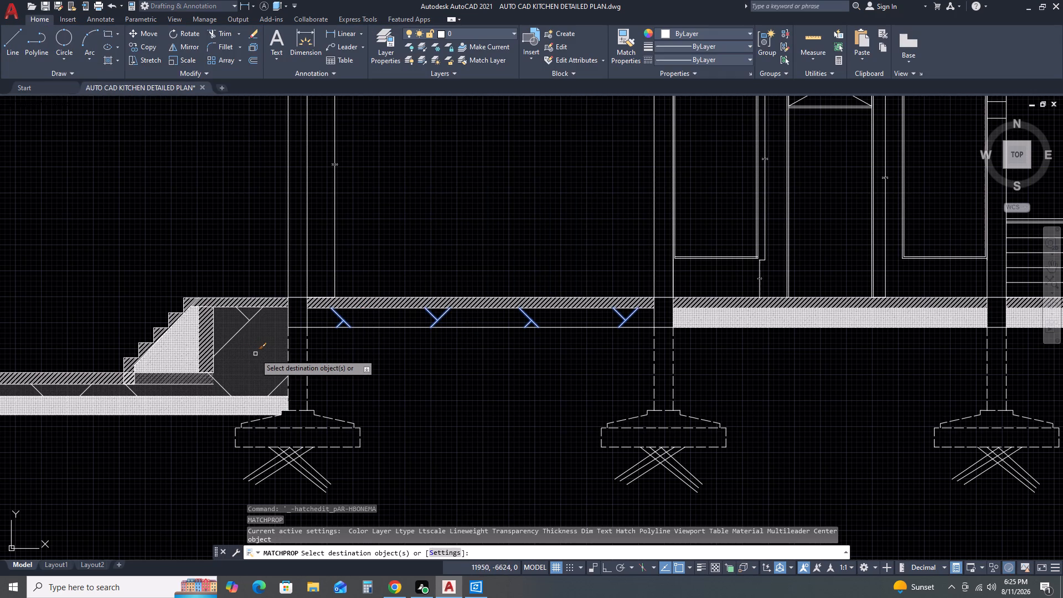
click(255, 354)
click(255, 404)
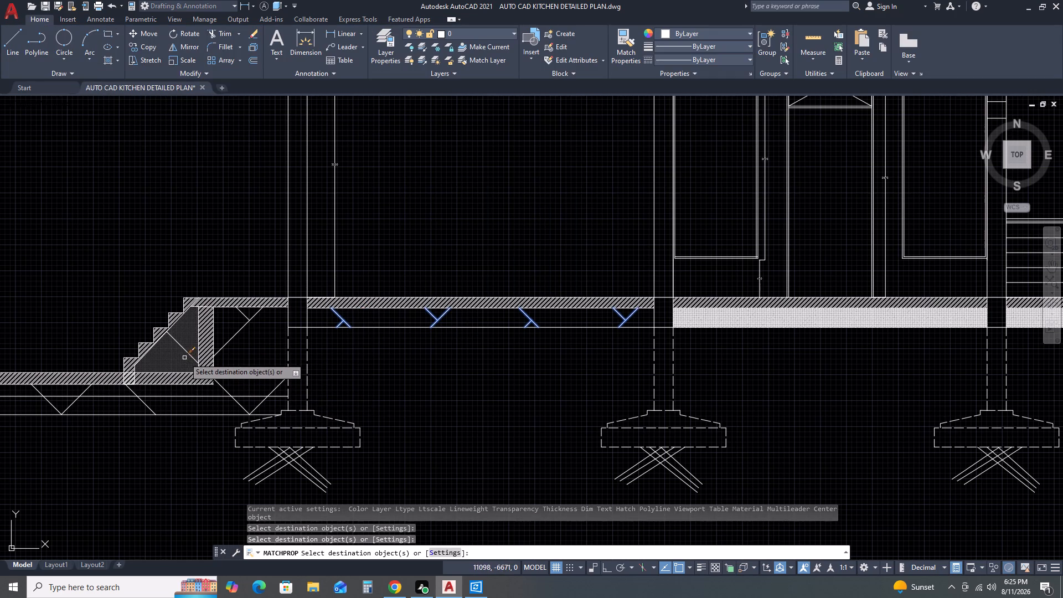
click(184, 358)
click(689, 315)
Match the same hatch properties onto the fill between the fourth and fifth columns, the right-end fill and the right stair fill.
scroll(608, 327, down, 2)
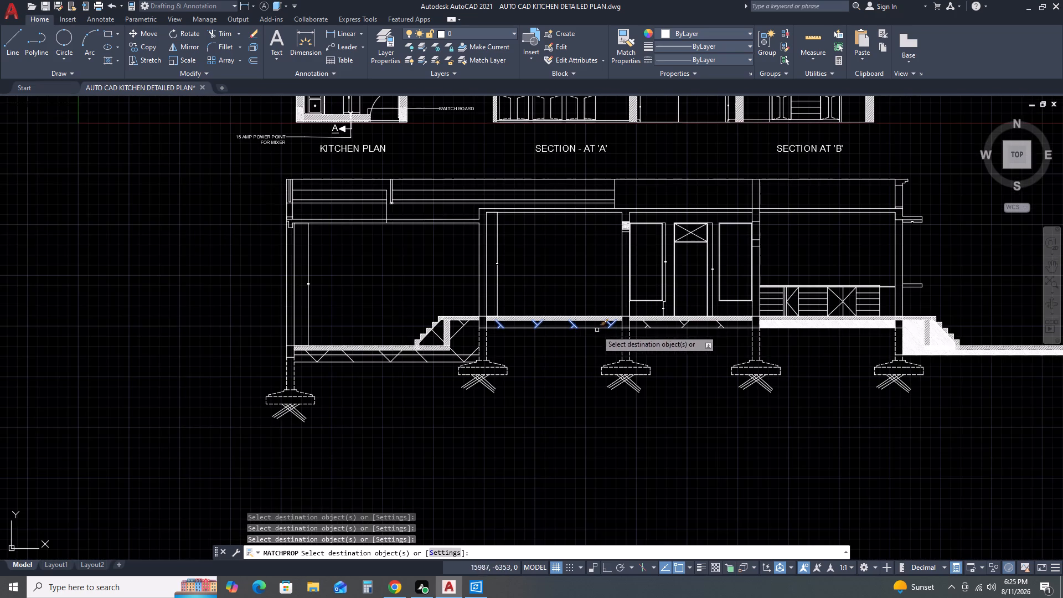
middle_drag(748, 329, 503, 332)
scroll(539, 318, up, 2)
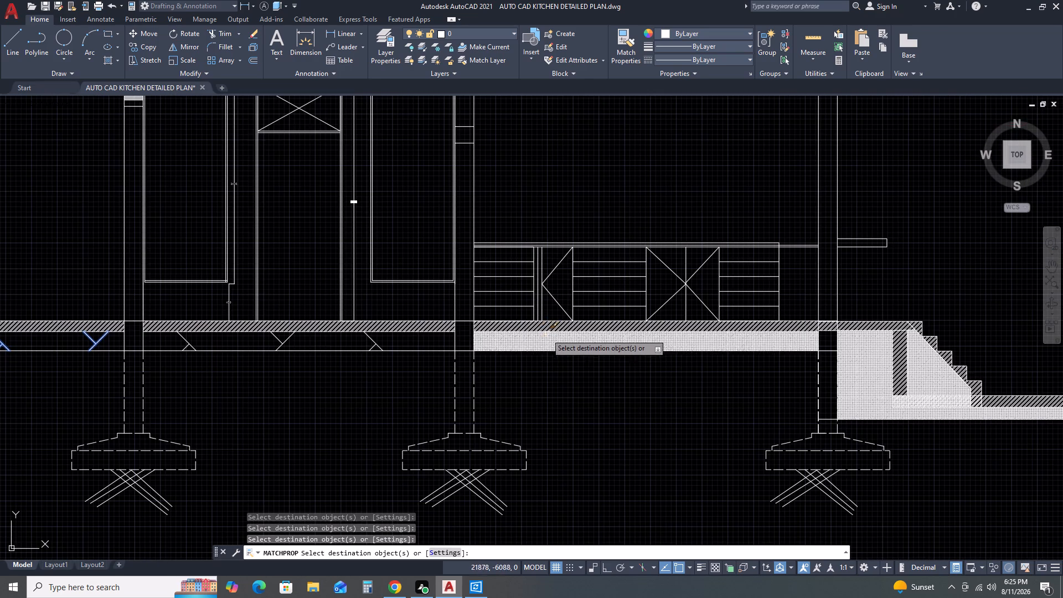
click(538, 344)
middle_drag(555, 369, 527, 369)
middle_drag(498, 362, 376, 306)
middle_drag(351, 291, 345, 286)
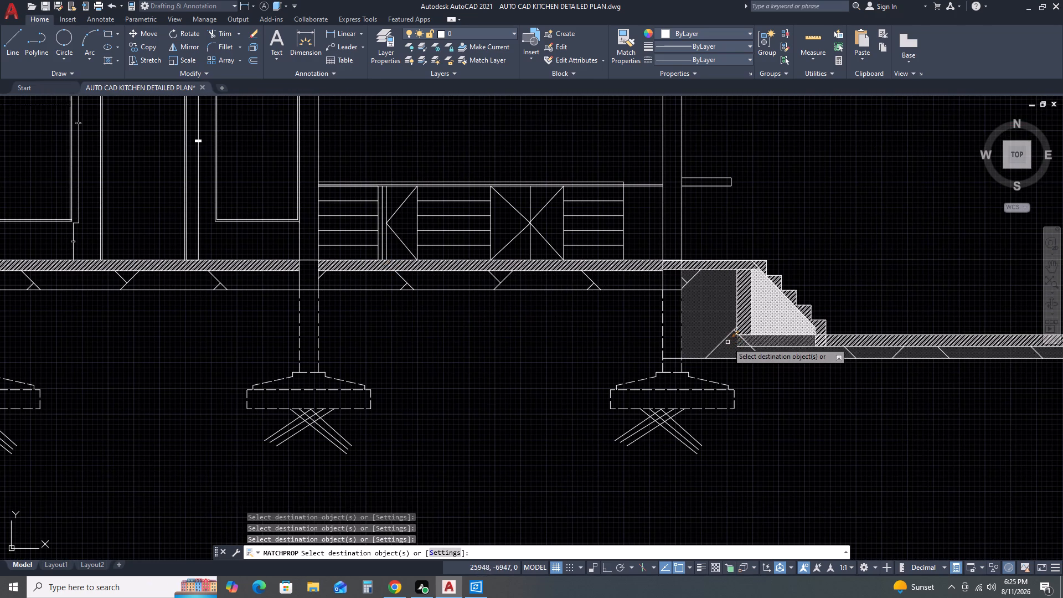
click(727, 342)
click(773, 318)
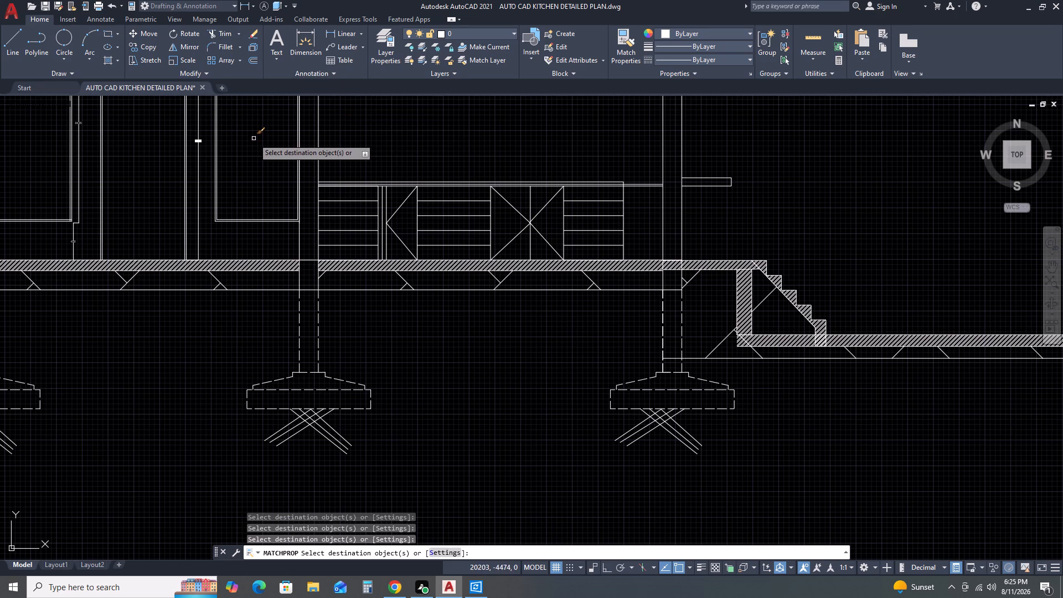
key(Escape)
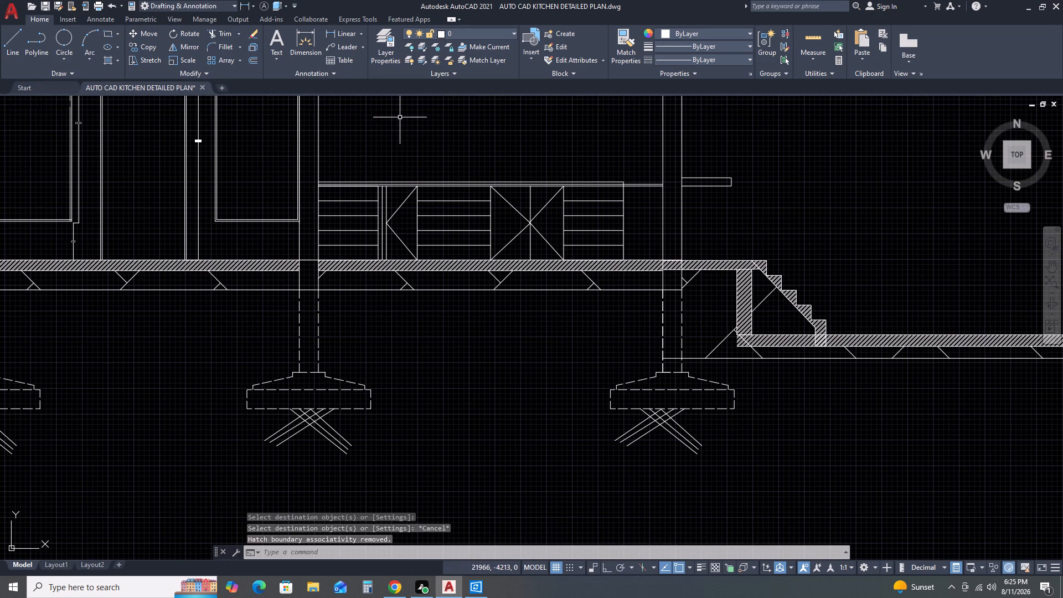
Try scales 100 and 50 on the AR-HBONE fill hatch between the fourth and fifth columns, settling on scale 10.
click(497, 283)
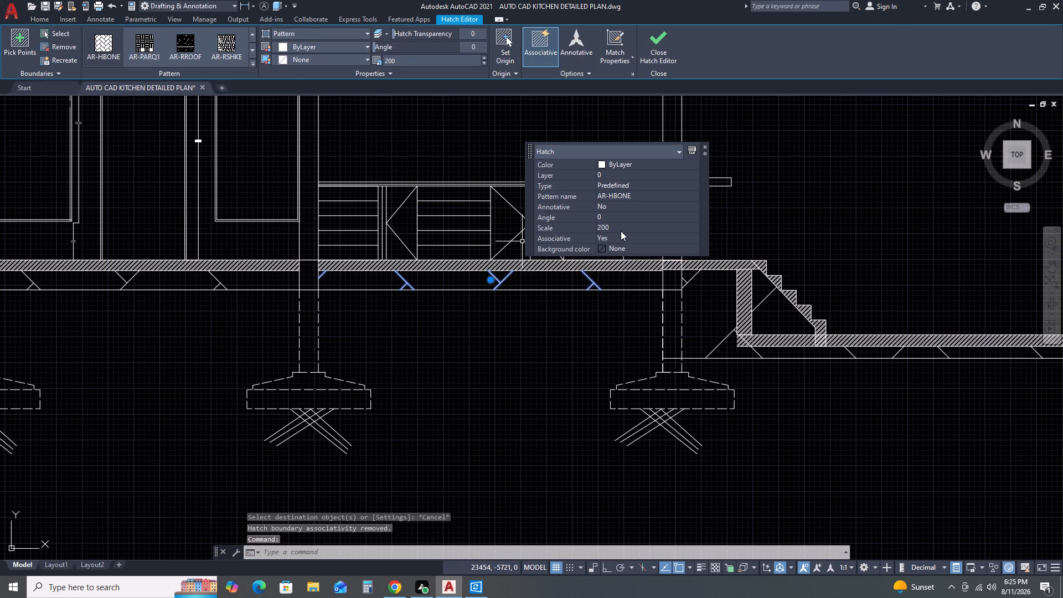
click(621, 226)
text(100)
key(Return)
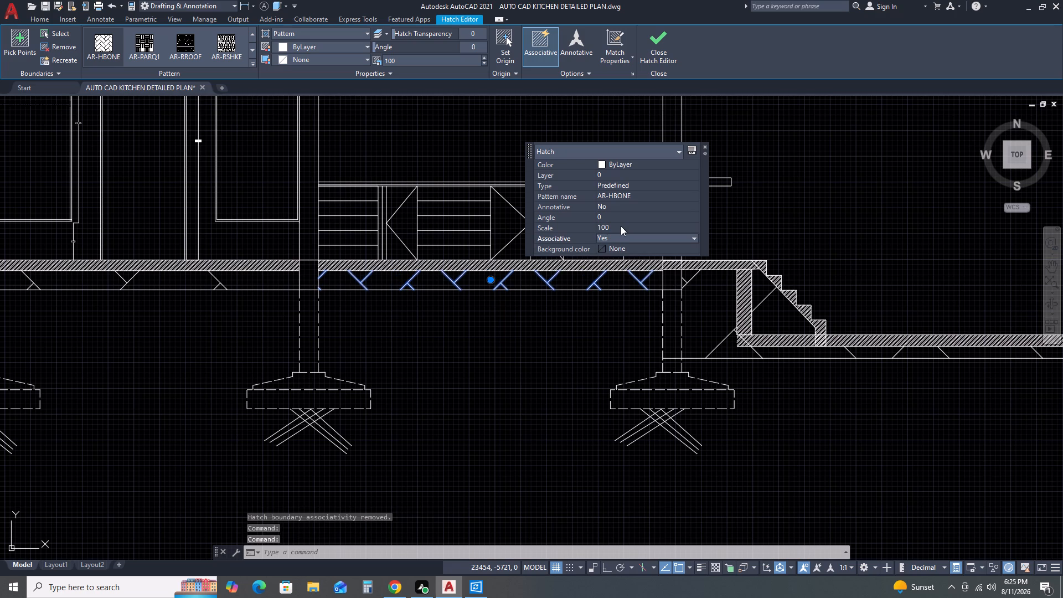
click(621, 226)
text(50)
key(Return)
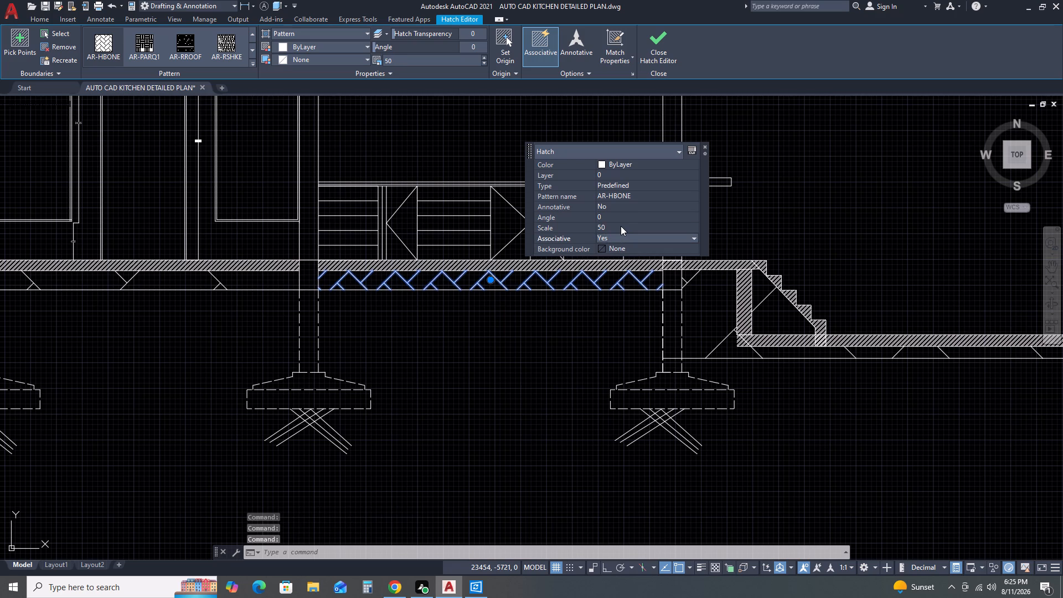
click(619, 228)
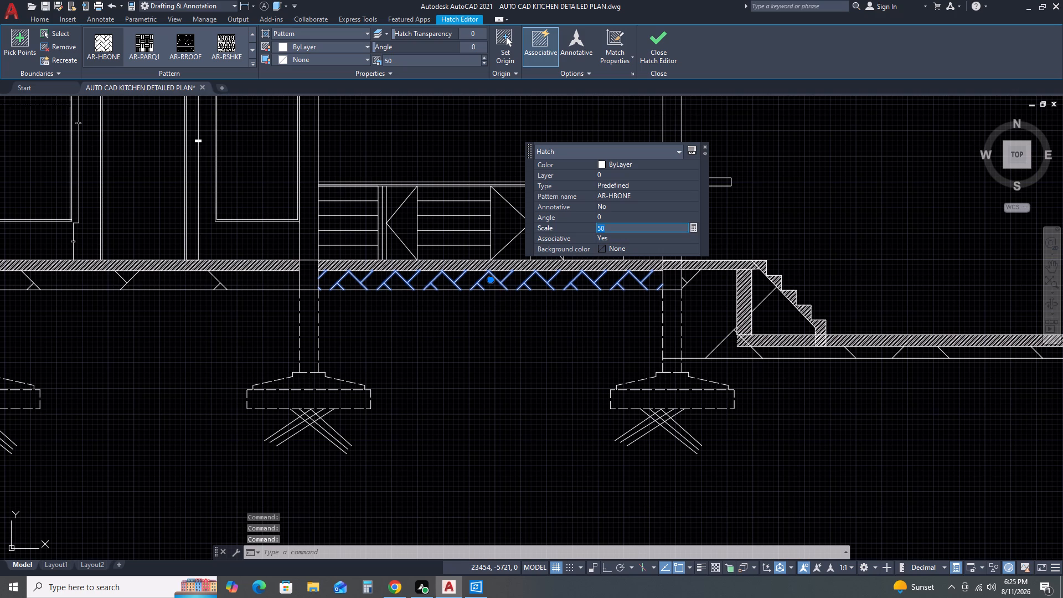
text(10)
key(Return)
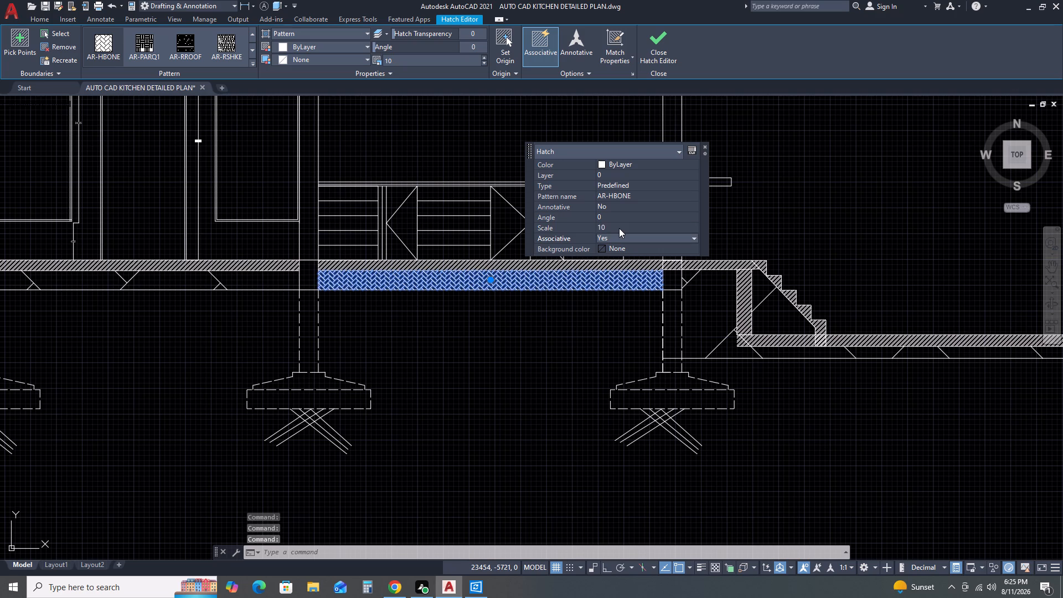
key(Escape)
Match the scale 10 hatch's properties onto the fill between the third and fourth columns, the right-end fill and the right stair fill.
key(m)
text(A)
key(space)
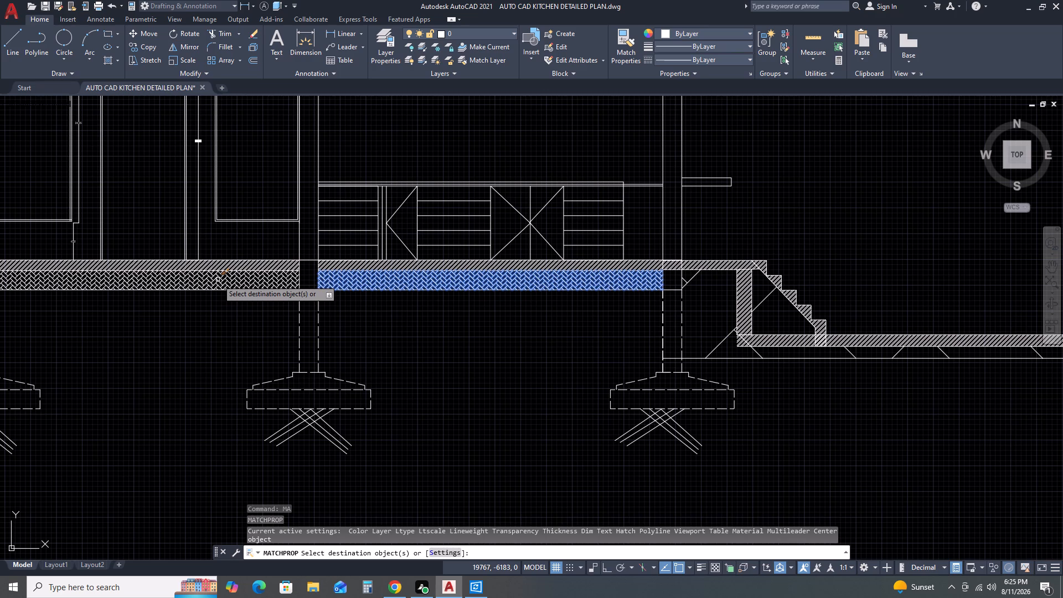
click(218, 280)
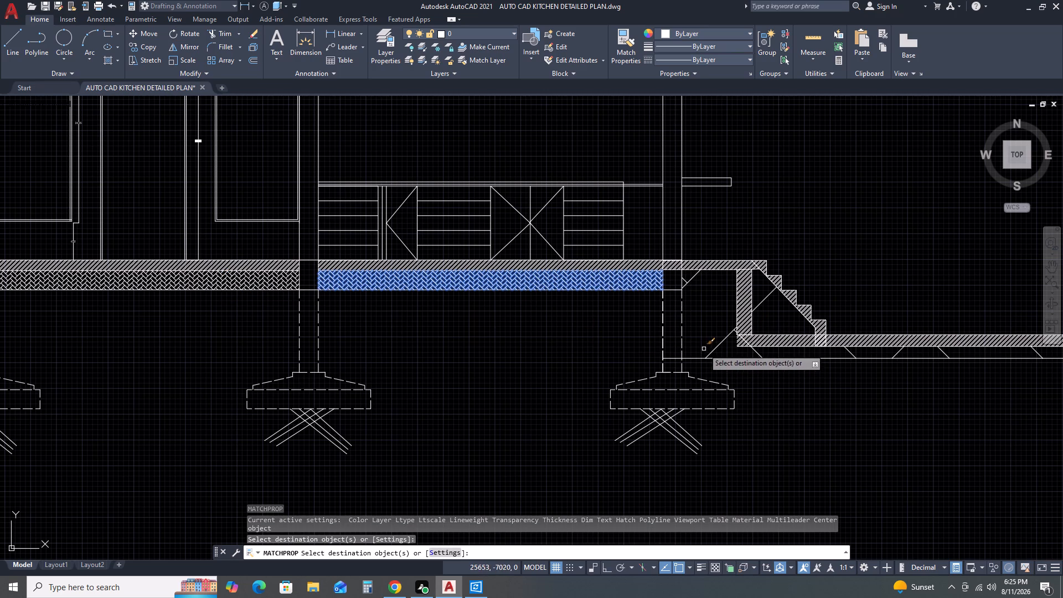
click(714, 349)
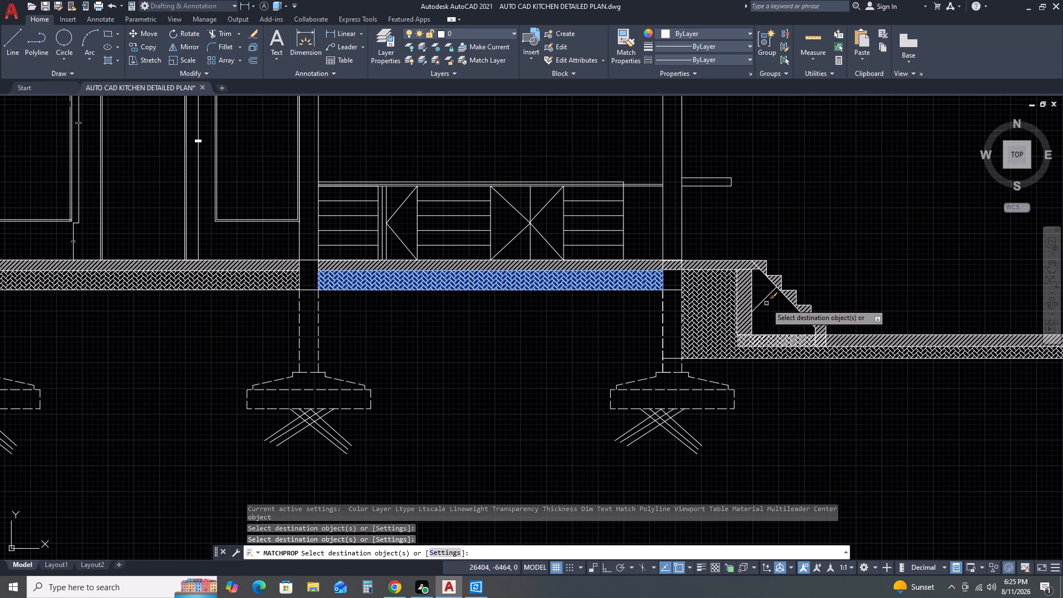
click(766, 300)
Match the scale 10 hatch onto both left-end fill layers, the left stair fill and the fill between the second and third columns.
scroll(682, 354, down, 2)
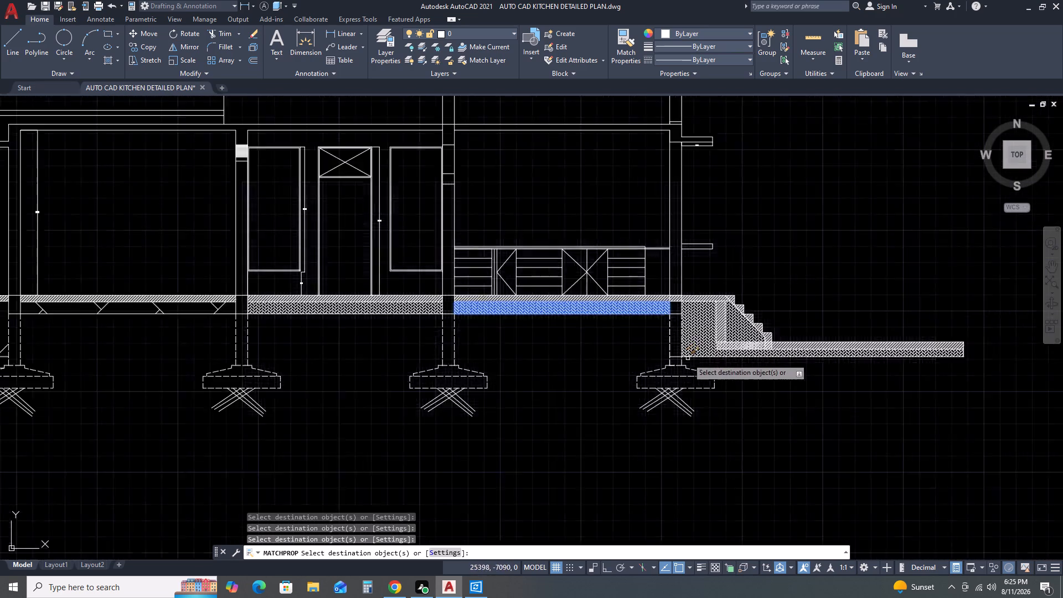
scroll(771, 368, down, 1)
scroll(394, 357, up, 3)
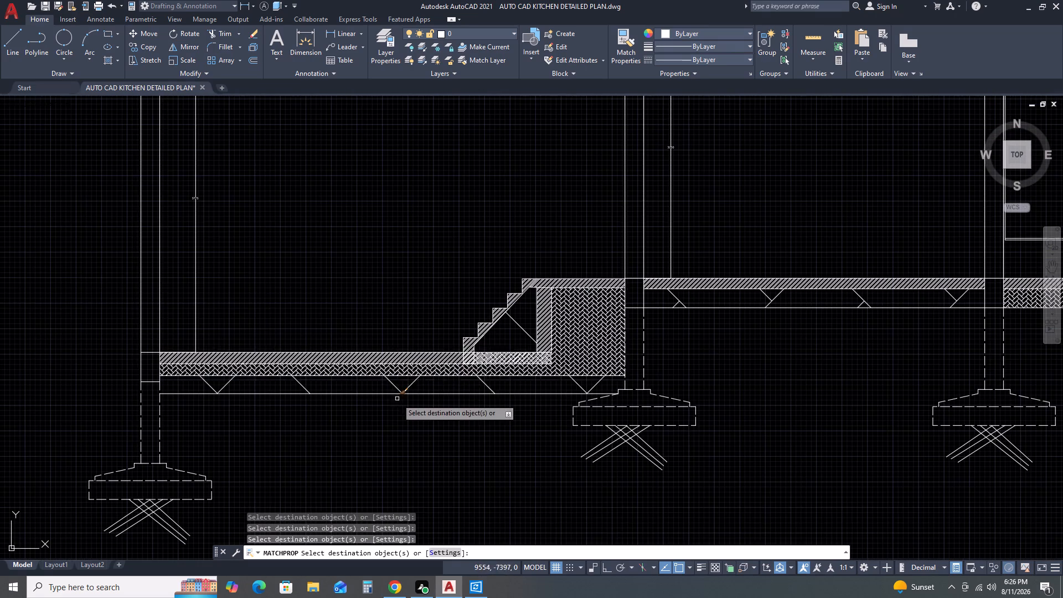
click(417, 382)
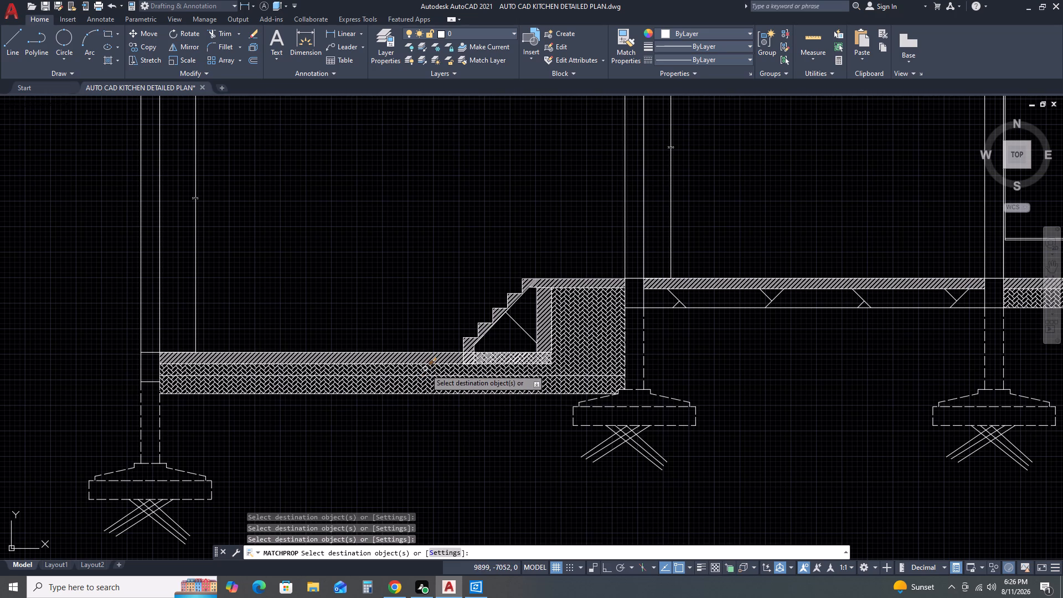
click(425, 369)
click(524, 331)
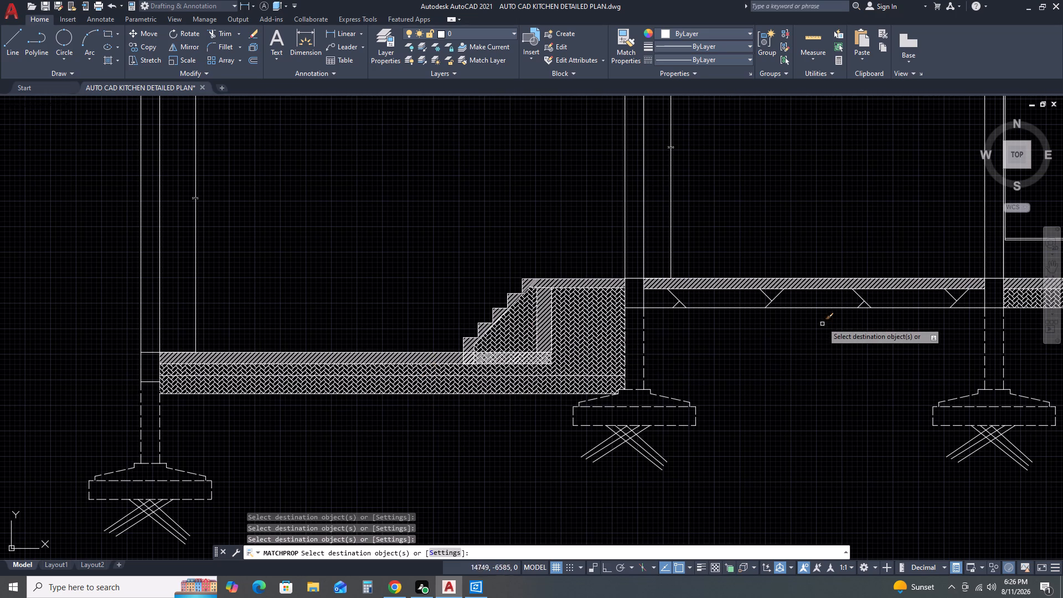
click(770, 300)
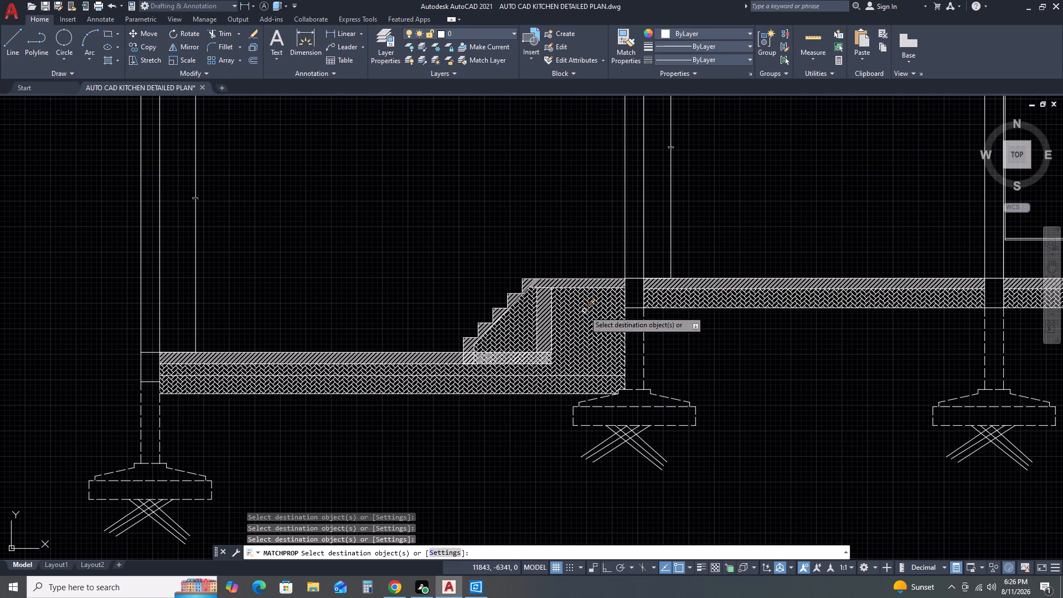
scroll(575, 323, down, 2)
middle_drag(835, 384, 522, 300)
key(Escape)
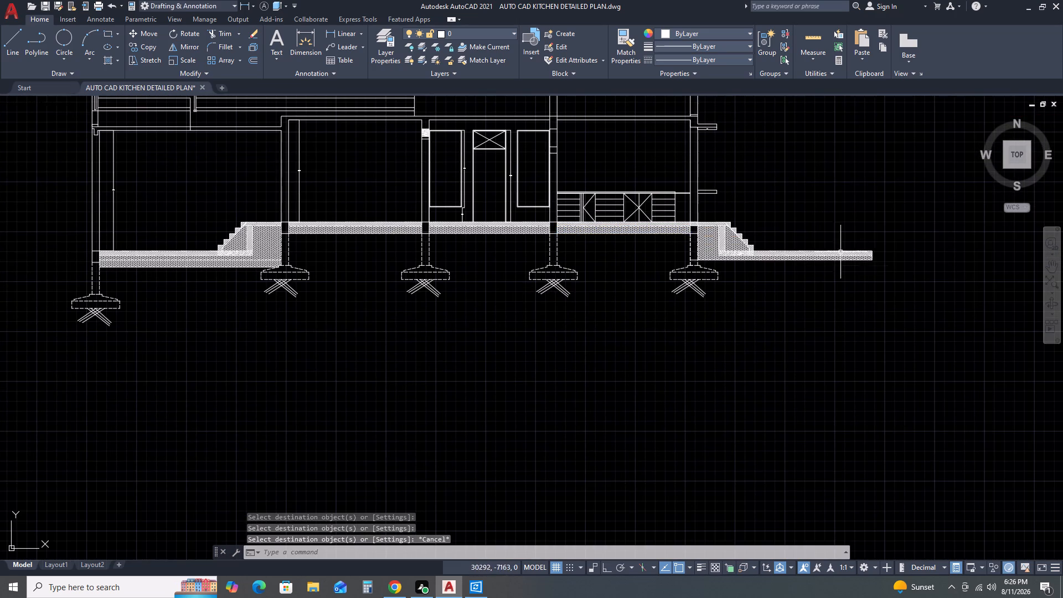
Examine the re-hatched fill along the building section, especially the right-end stairs and the extended ground slab.
scroll(796, 250, up, 2)
scroll(747, 251, down, 3)
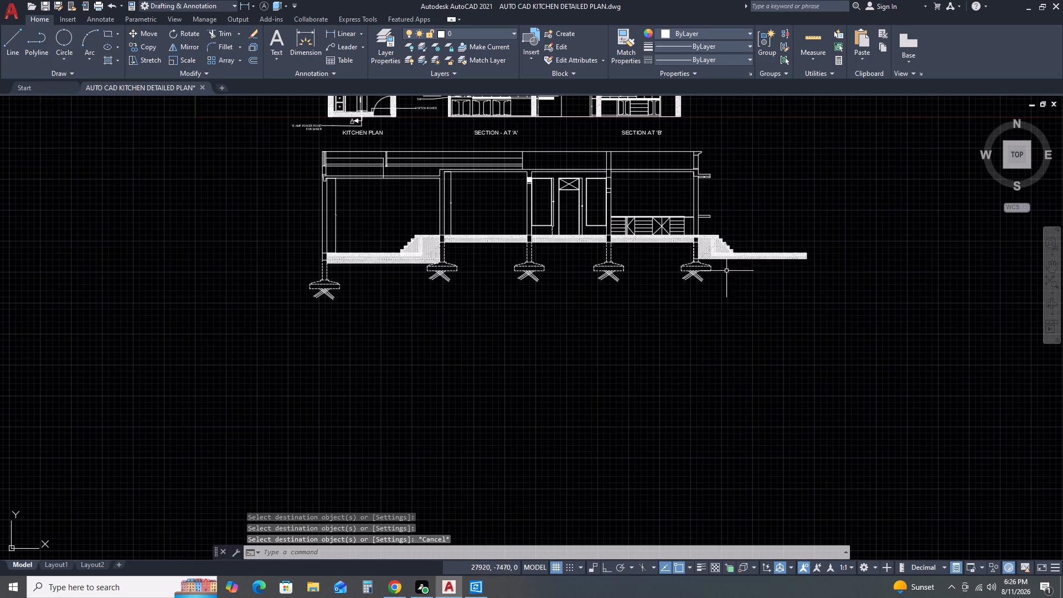
scroll(438, 265, up, 4)
scroll(426, 262, down, 3)
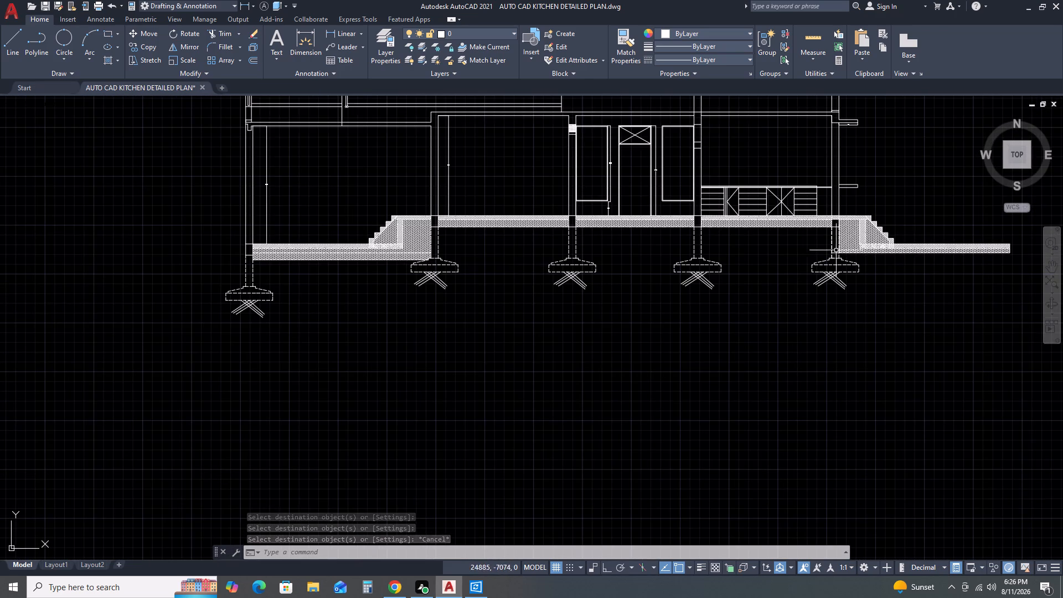
scroll(926, 246, up, 3)
scroll(927, 245, down, 5)
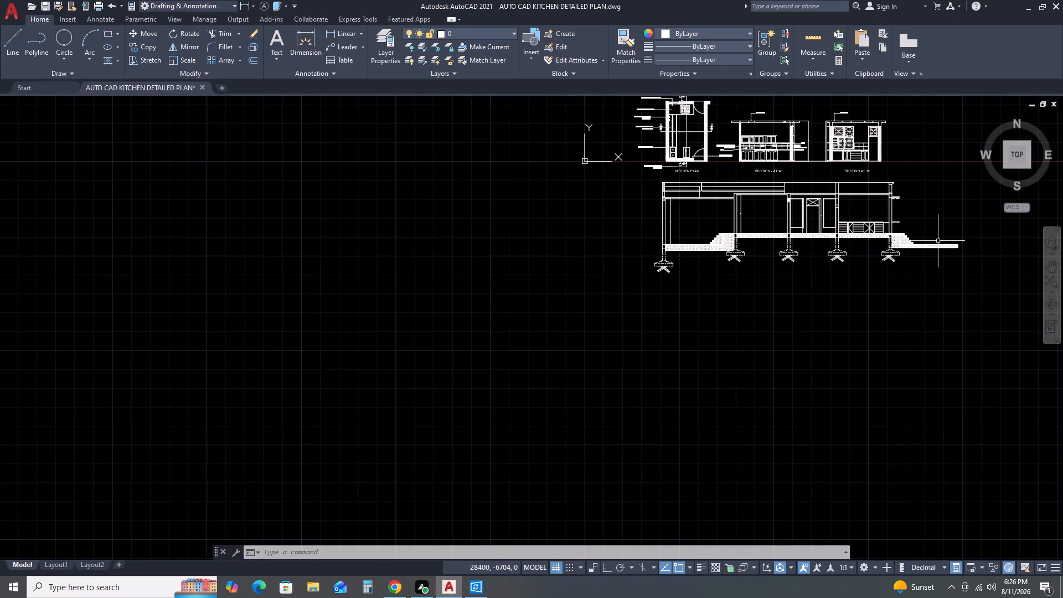
middle_drag(943, 241, 600, 298)
scroll(577, 303, up, 3)
scroll(577, 303, down, 1)
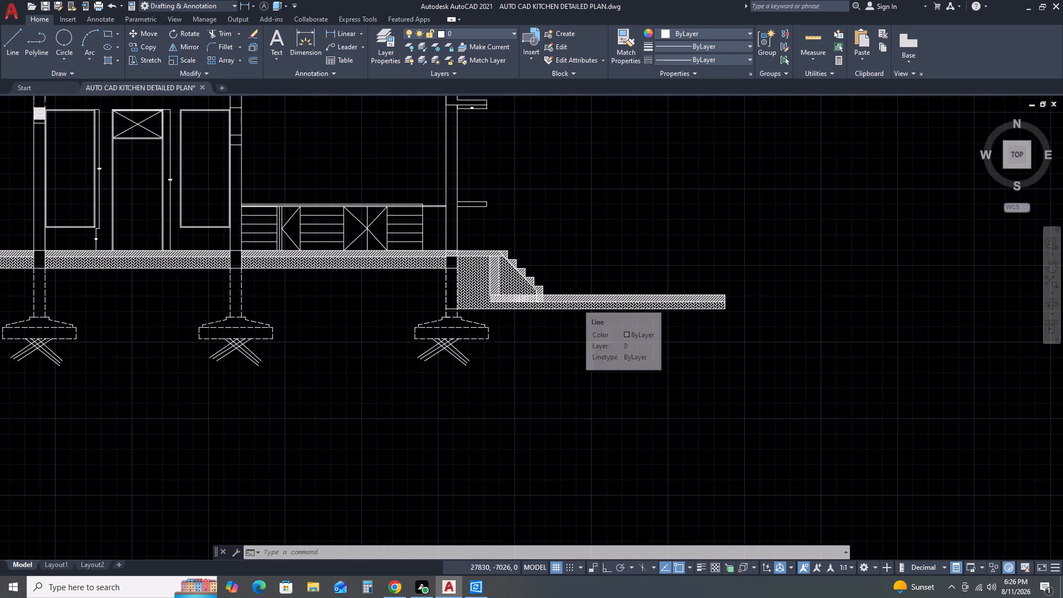
scroll(577, 303, down, 2)
scroll(602, 321, up, 2)
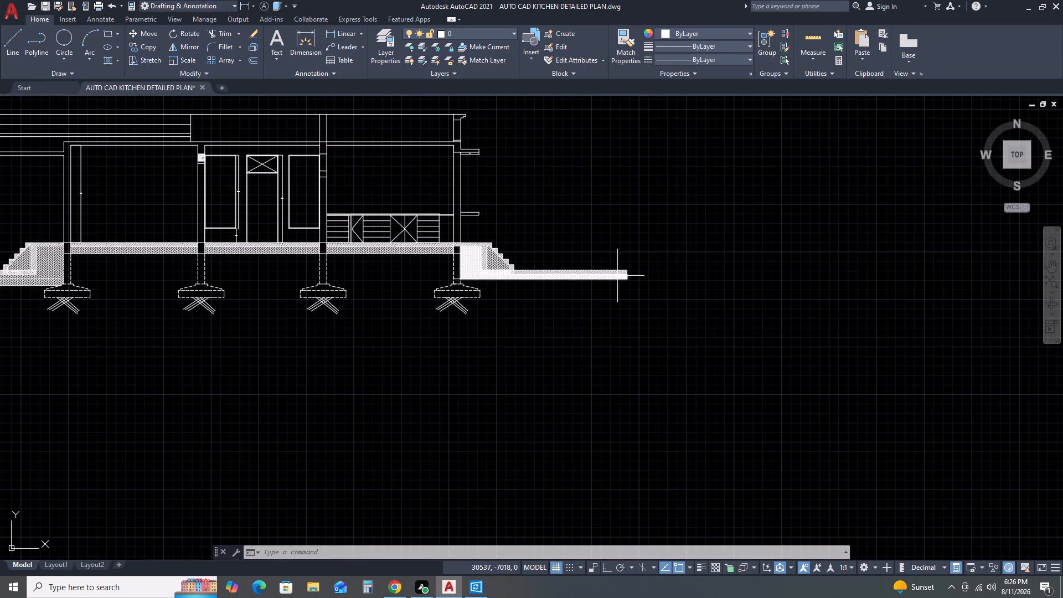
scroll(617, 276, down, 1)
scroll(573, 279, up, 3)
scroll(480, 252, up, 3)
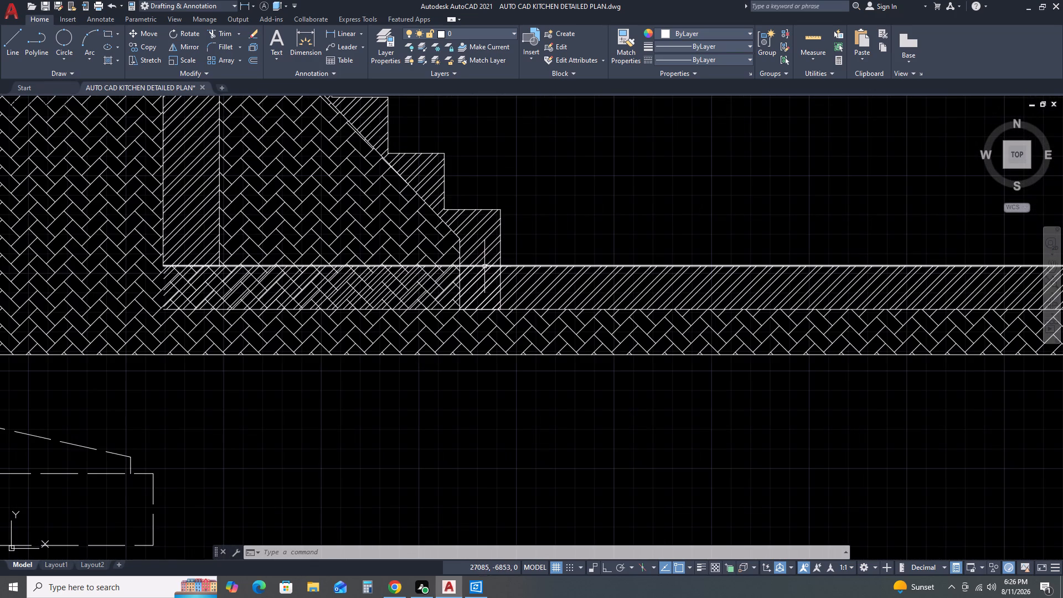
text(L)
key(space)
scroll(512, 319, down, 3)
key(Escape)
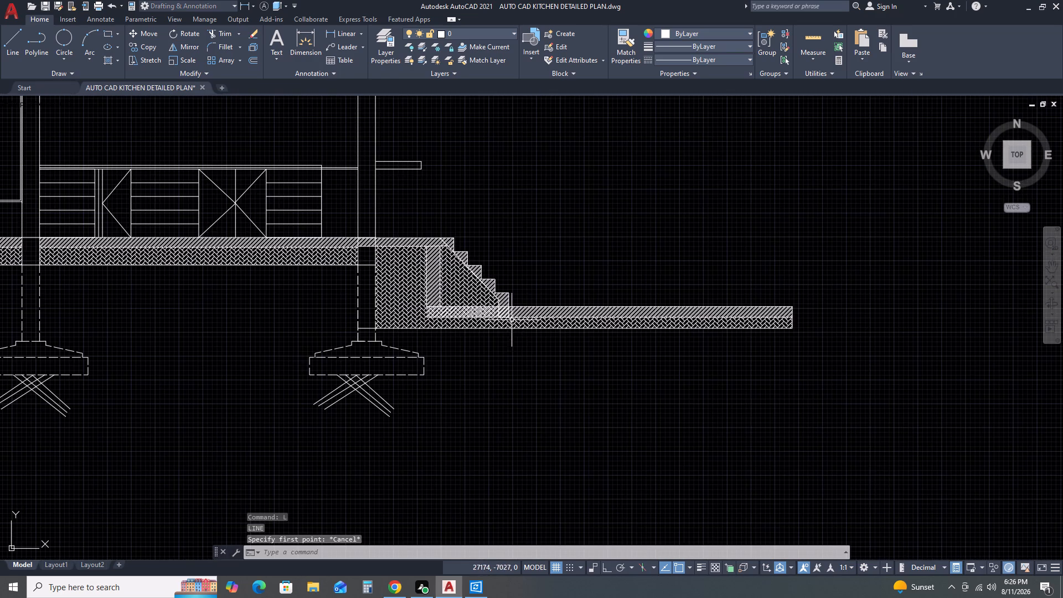
Stretch the outer ends of the extended ground slab's diagonal hatch and herringbone fill back to the right stair's bottom step.
click(741, 296)
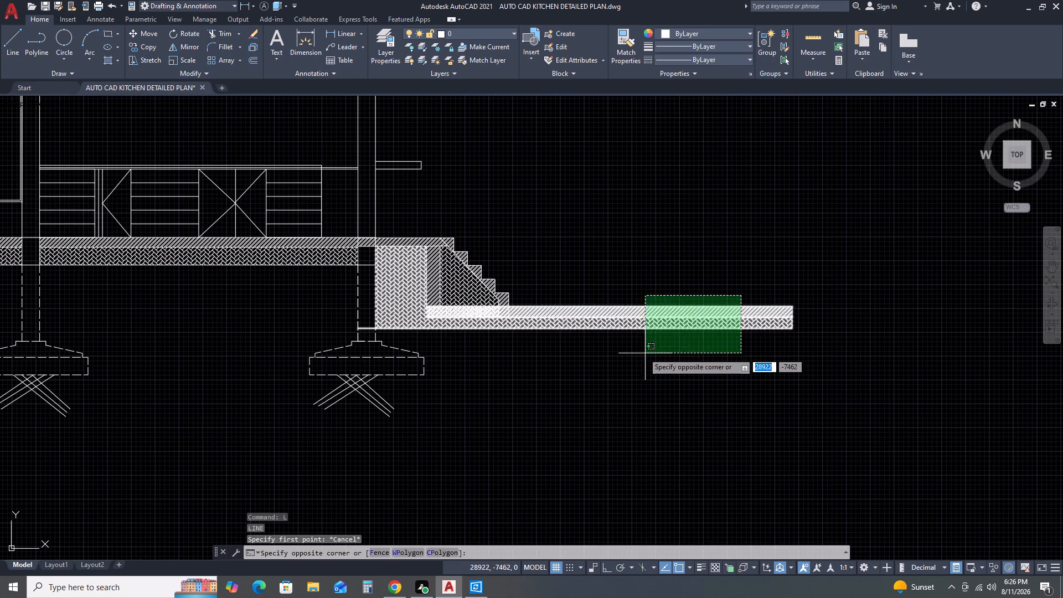
click(643, 353)
scroll(806, 313, up, 2)
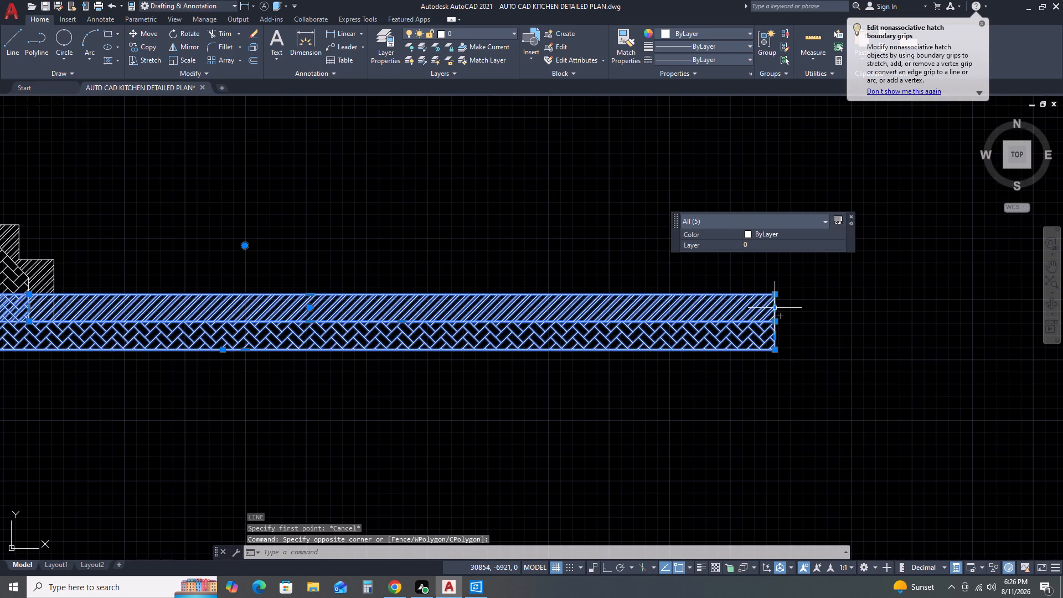
click(776, 308)
scroll(388, 307, down, 1)
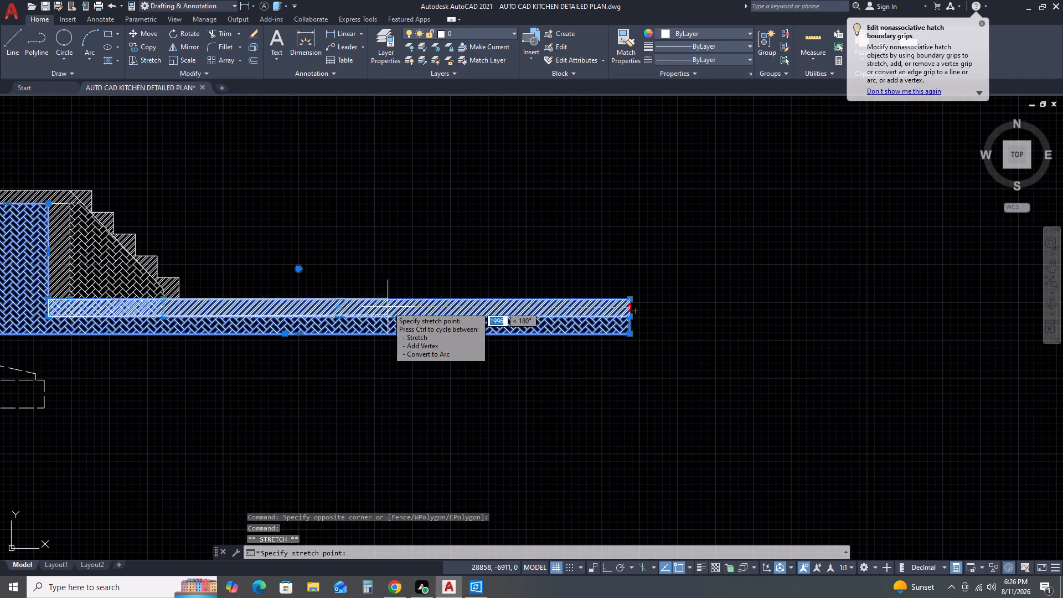
key(F8)
middle_drag(388, 307, 668, 270)
middle_click(670, 270)
scroll(442, 260, up, 3)
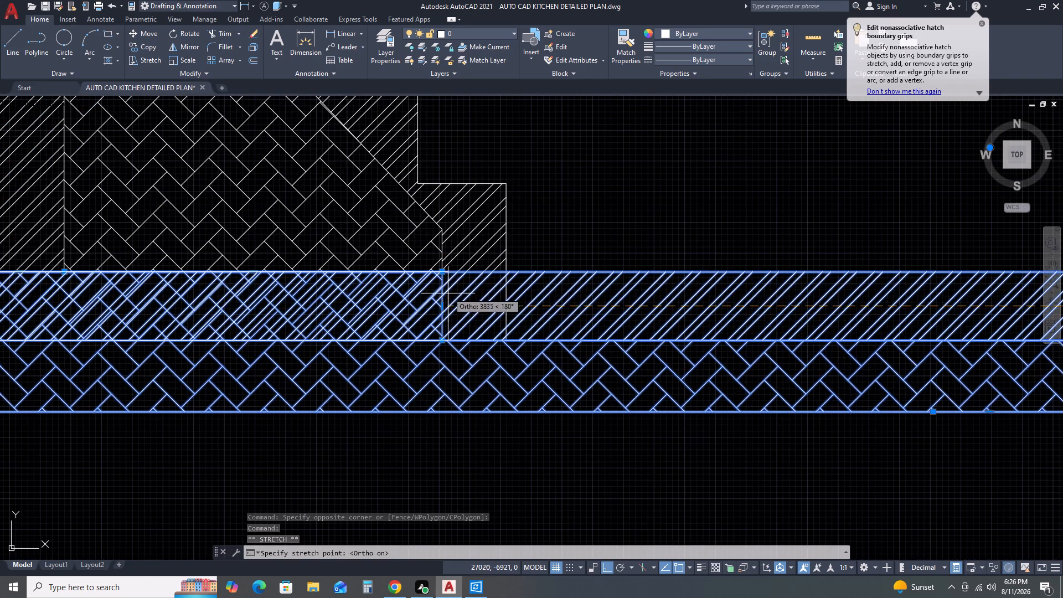
click(441, 306)
scroll(469, 293, down, 3)
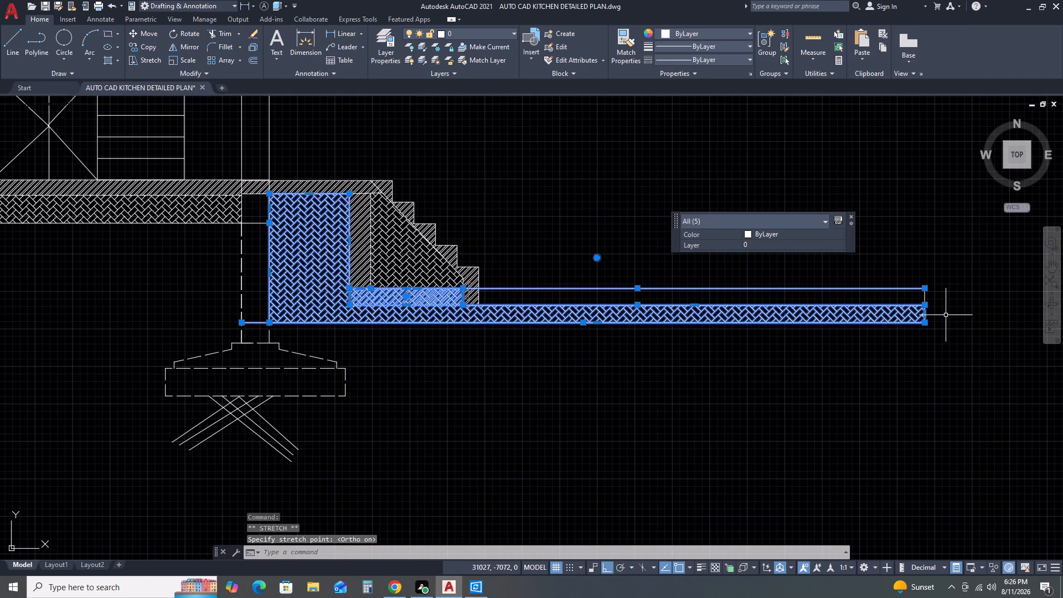
click(923, 313)
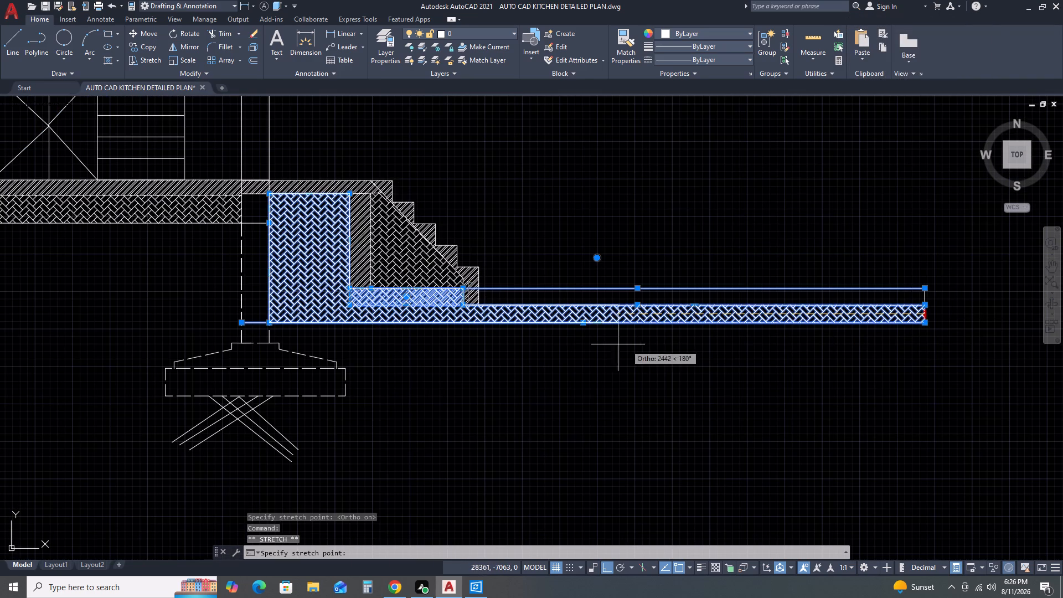
click(462, 317)
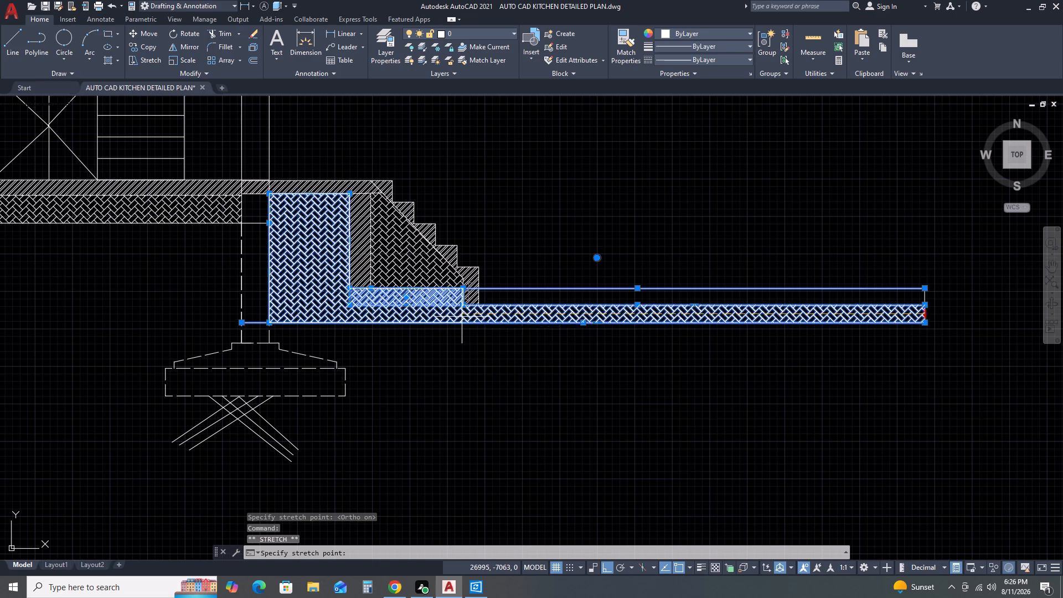
key(Escape)
Trim away the ground slab outlines and end line extending beyond the right stair.
text(TR)
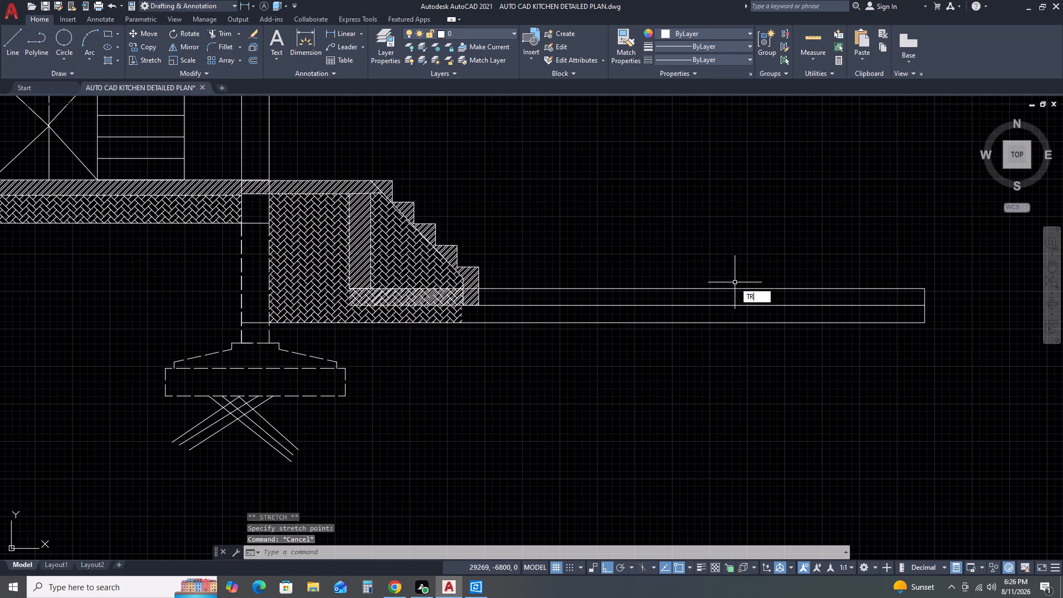
key(space)
drag(752, 259, 712, 306)
click(625, 429)
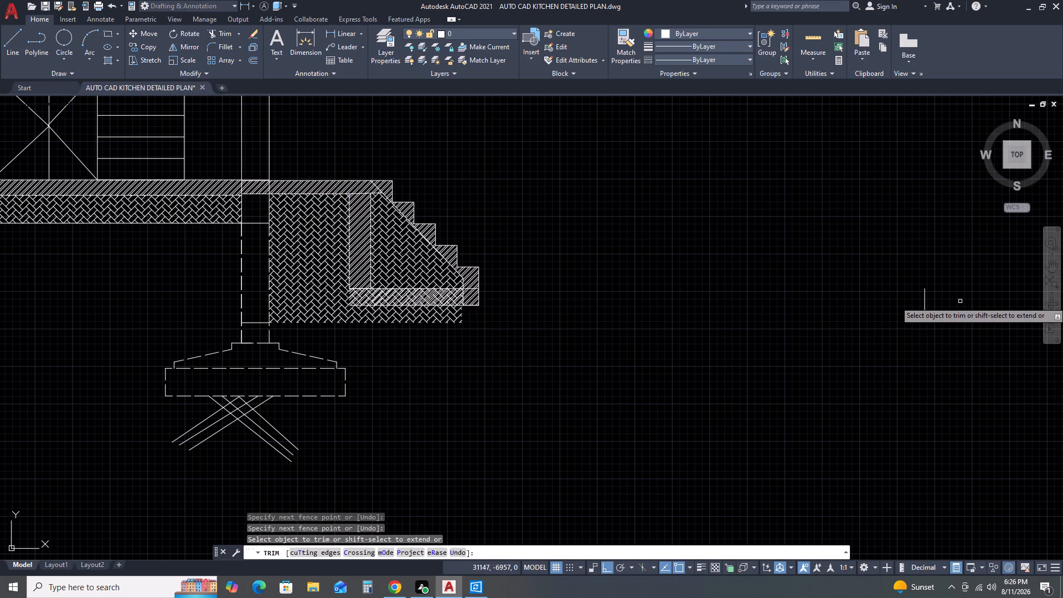
click(960, 301)
click(884, 324)
key(Escape)
Draw lines closing the herringbone fill below the right stair, down its outer edge and back to the last column.
text(L)
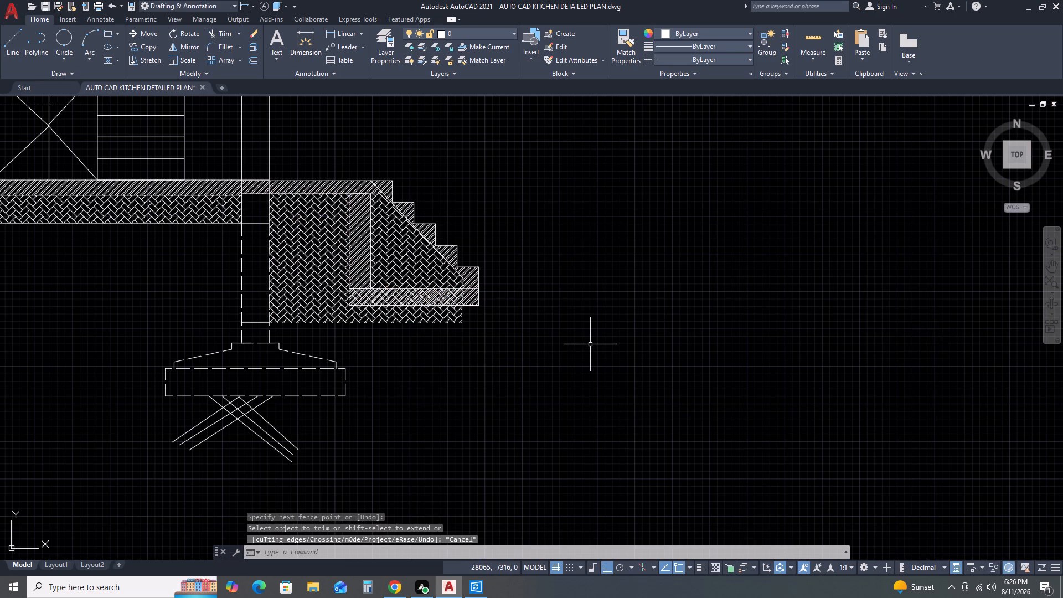
key(space)
click(461, 307)
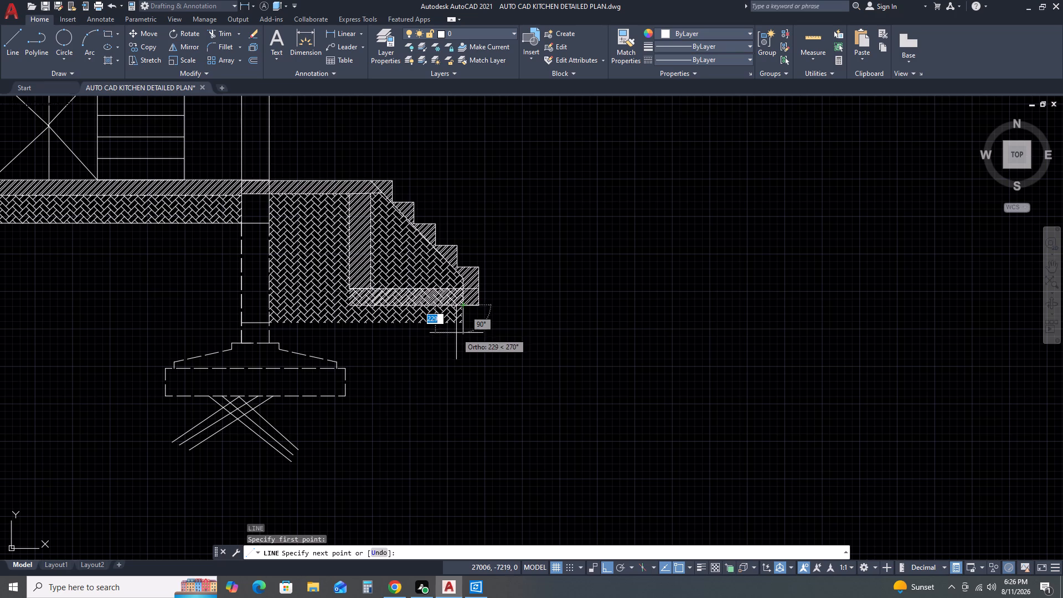
click(460, 325)
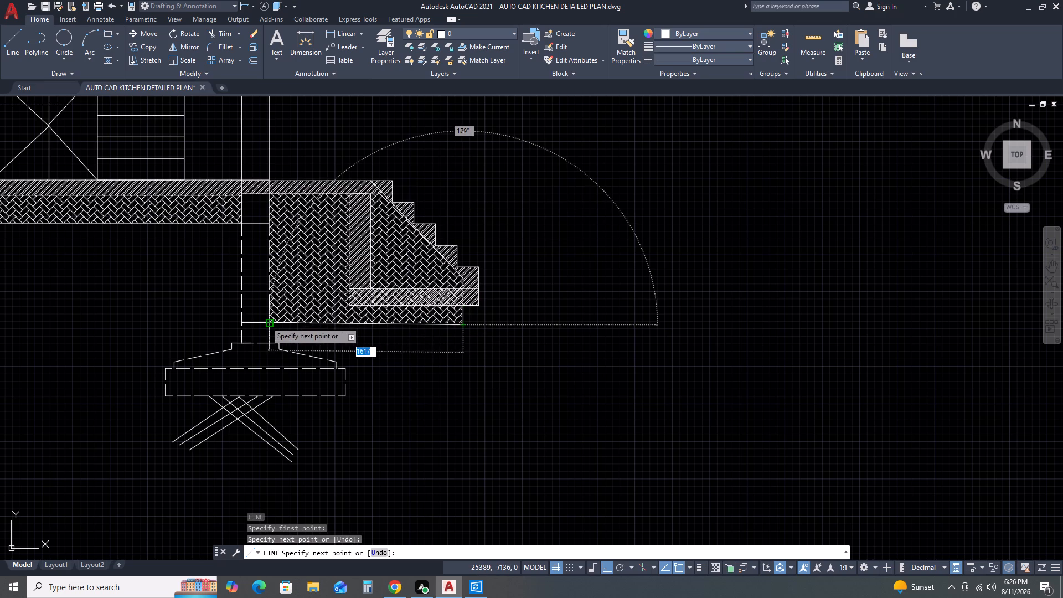
click(266, 322)
key(Escape)
Move the fill's new bottom line slightly up along the outer edge line below the right stair.
scroll(343, 327, up, 3)
click(345, 317)
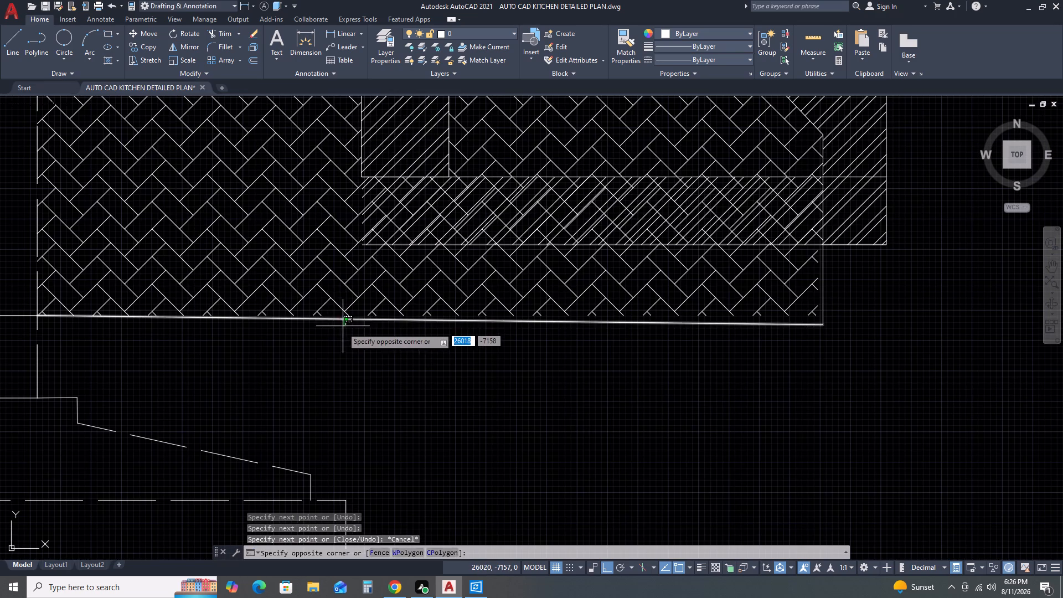
click(339, 328)
text(M)
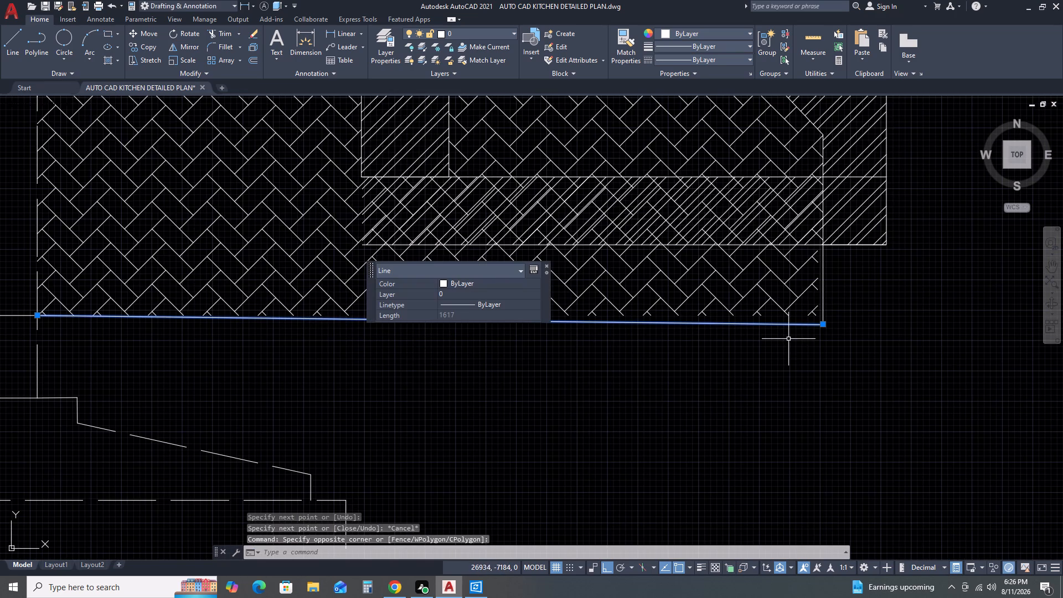
key(space)
click(821, 328)
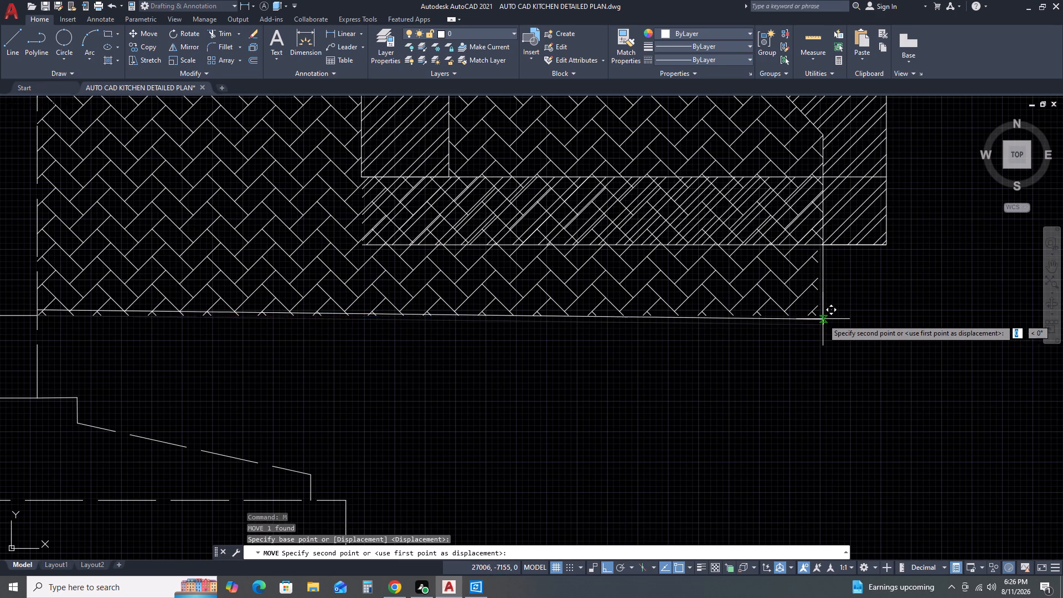
click(823, 317)
key(Escape)
Stretch the bottom line's column end down to the fill's lower corner at the last column.
scroll(518, 326, down, 2)
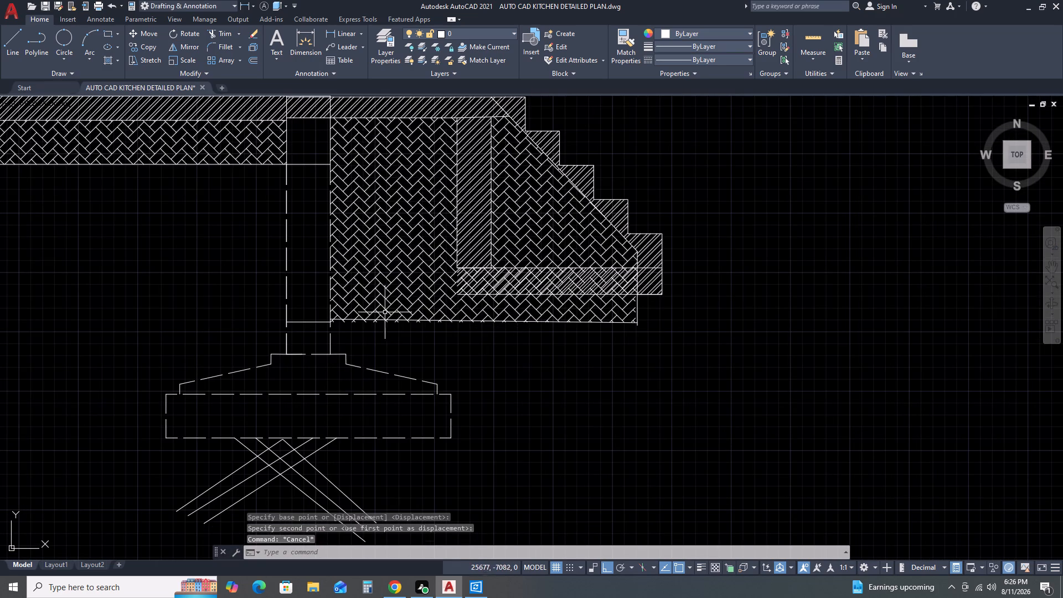
click(372, 318)
scroll(342, 321, up, 3)
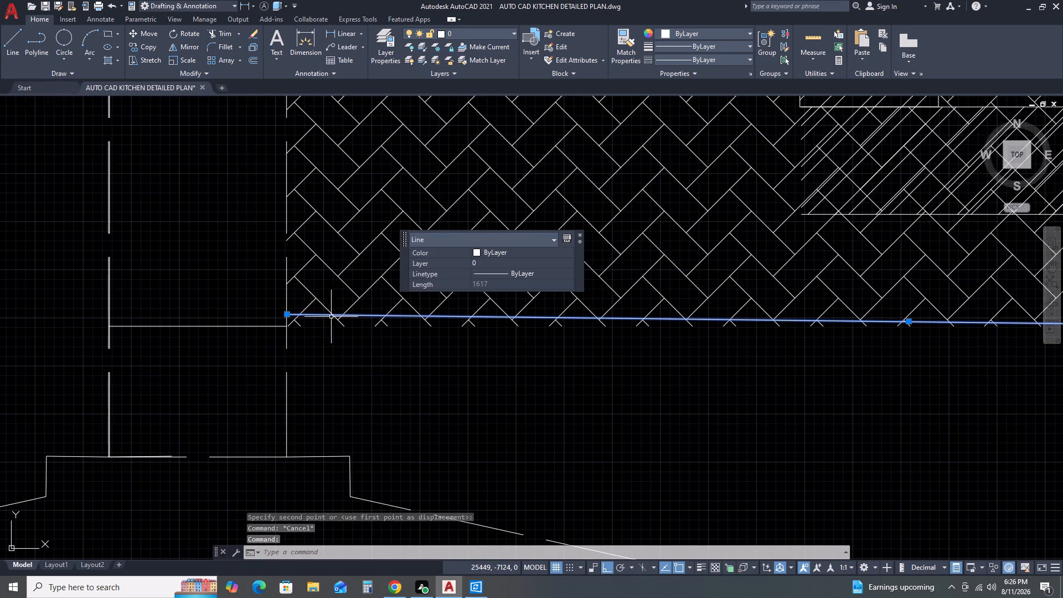
click(284, 316)
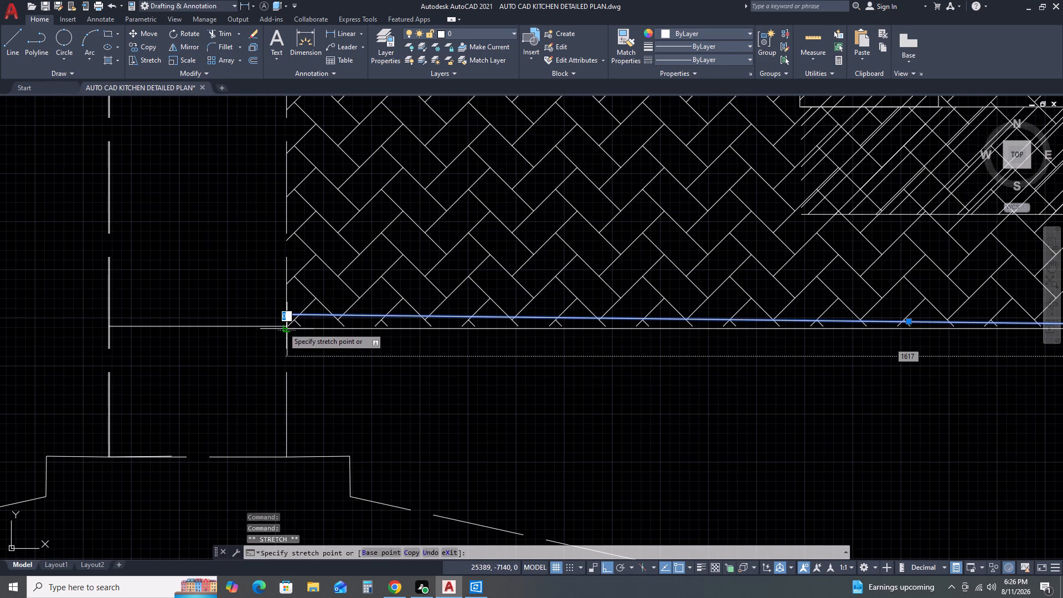
click(283, 327)
key(Escape)
scroll(376, 331, down, 4)
key(Escape)
scroll(598, 327, down, 2)
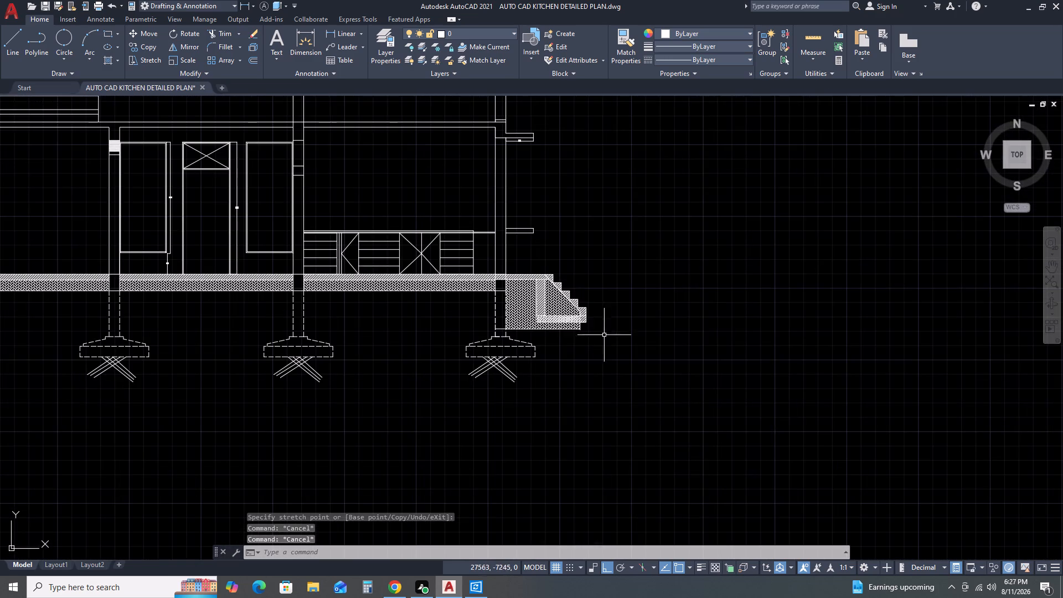
Copy the SECTION AT 'B' title to below the middle of the building section.
middle_drag(448, 310, 660, 256)
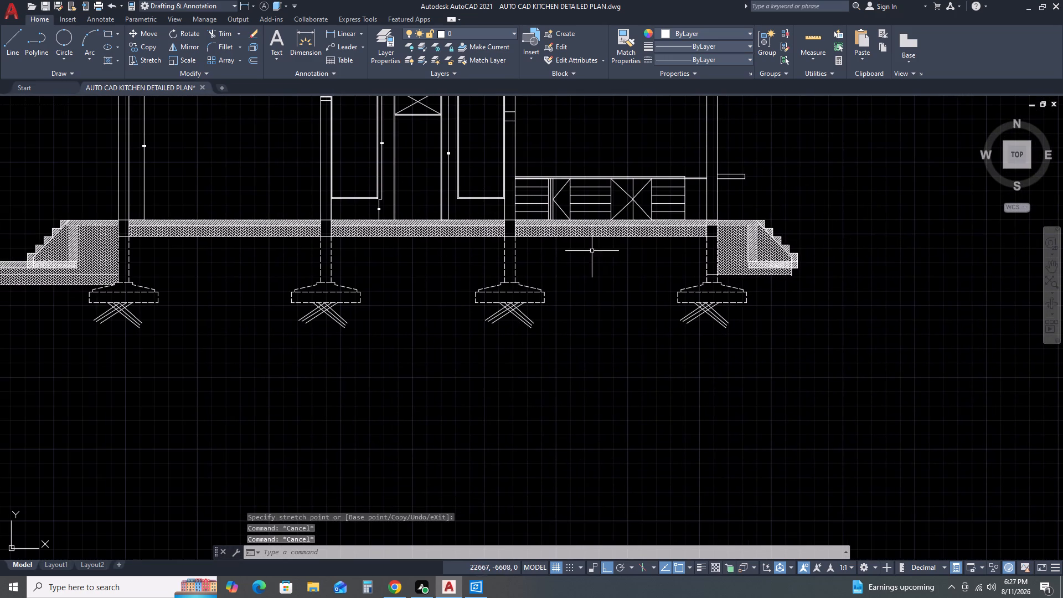
scroll(591, 253, down, 2)
scroll(530, 293, down, 2)
scroll(506, 248, up, 3)
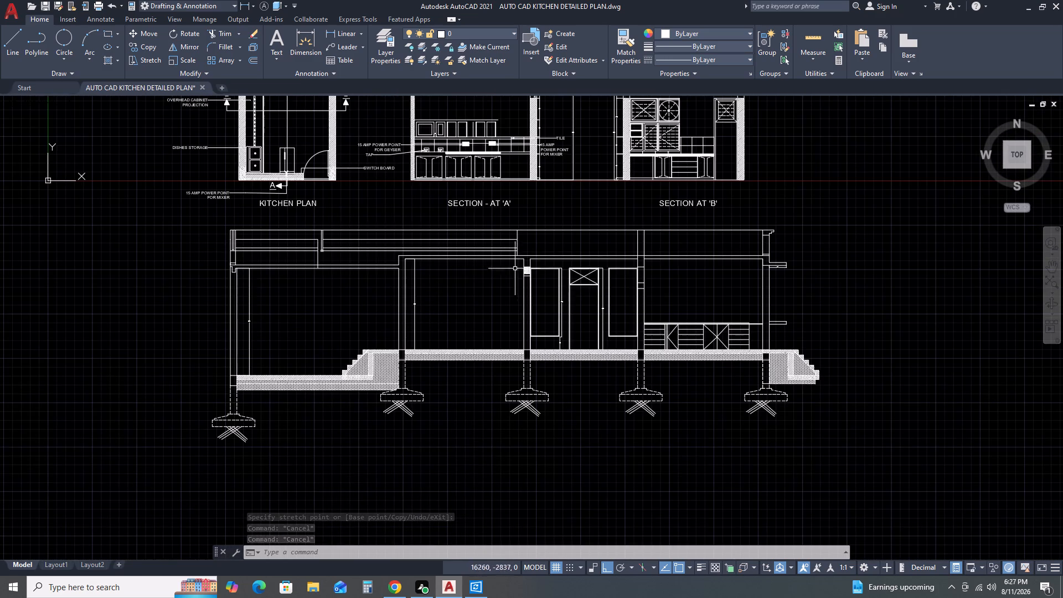
click(667, 200)
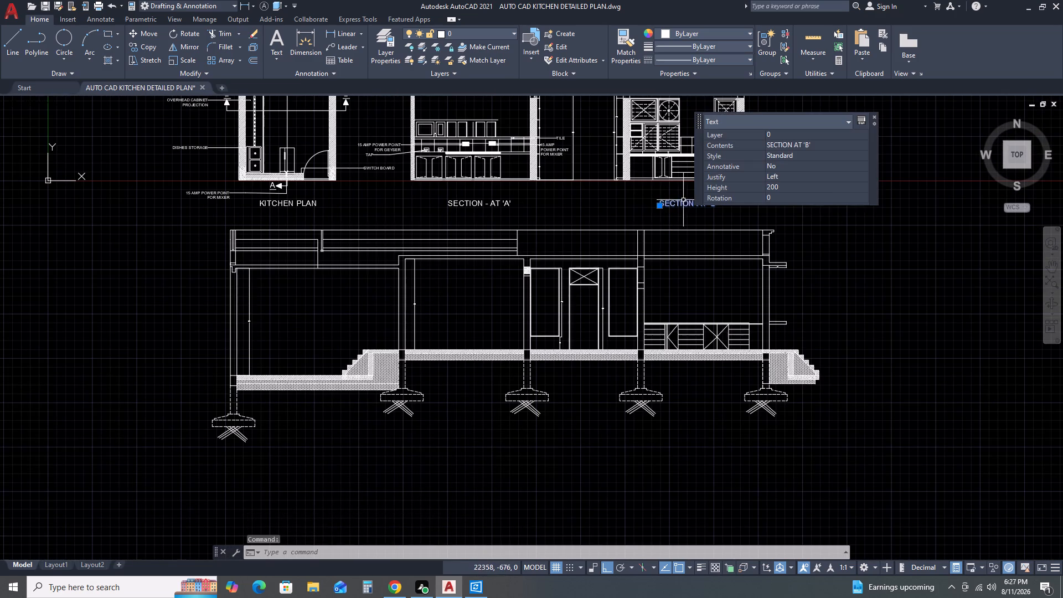
key(c)
key(o)
key(space)
click(843, 211)
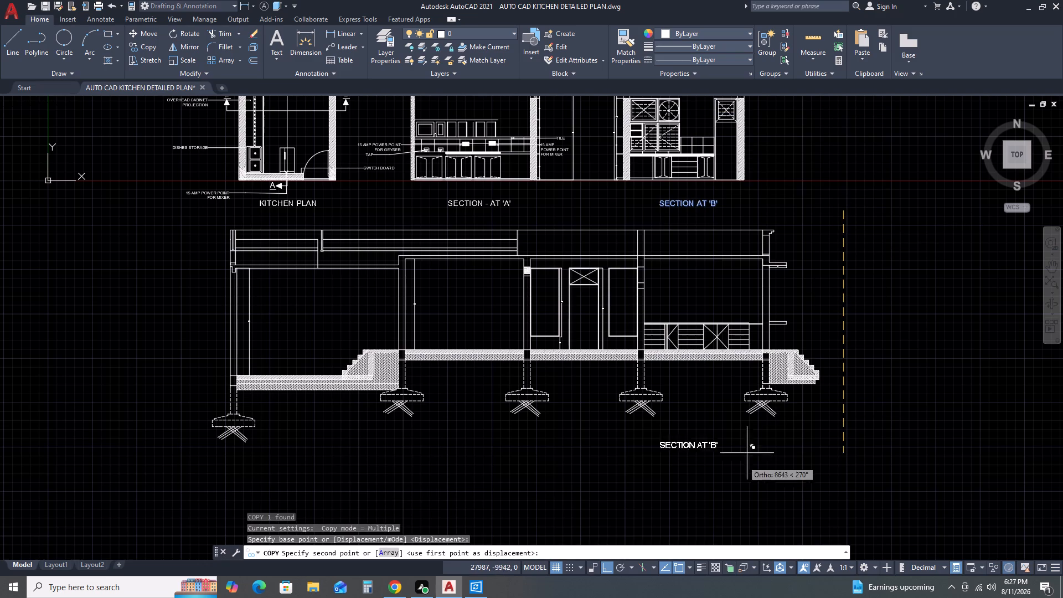
key(F8)
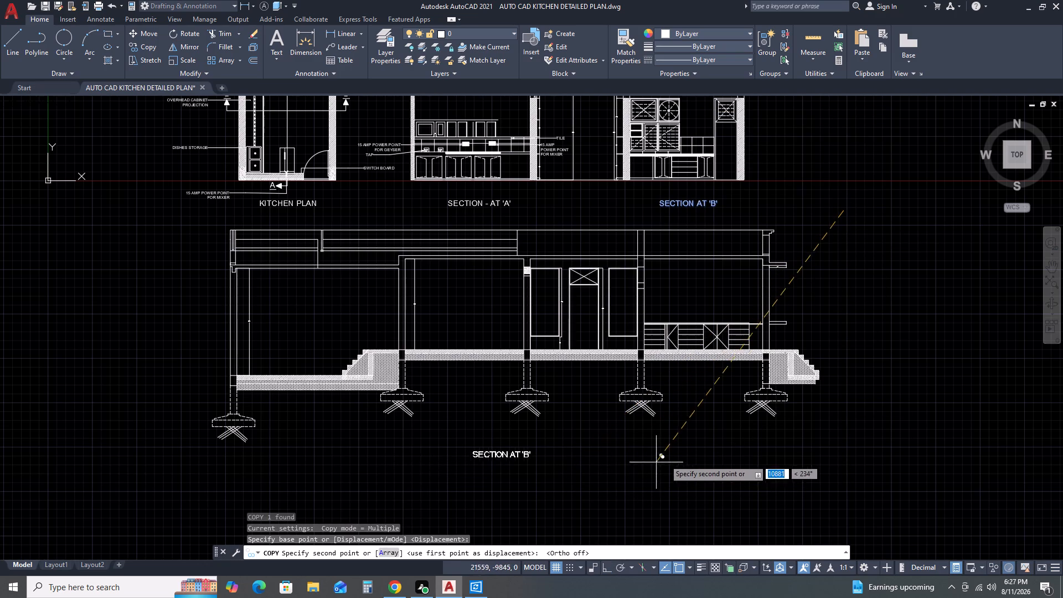
click(698, 459)
key(Escape)
Change the copied title below the building section to DETAILS OF KITCHEN.
middle_drag(566, 462, 569, 462)
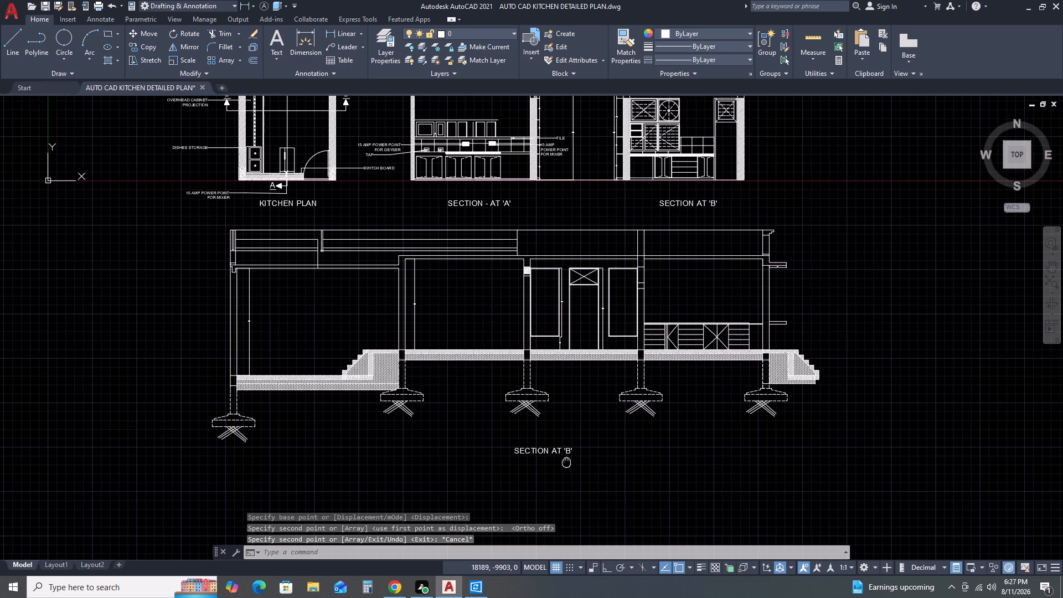
middle_drag(569, 462, 602, 385)
middle_drag(602, 380, 600, 367)
double_click(597, 360)
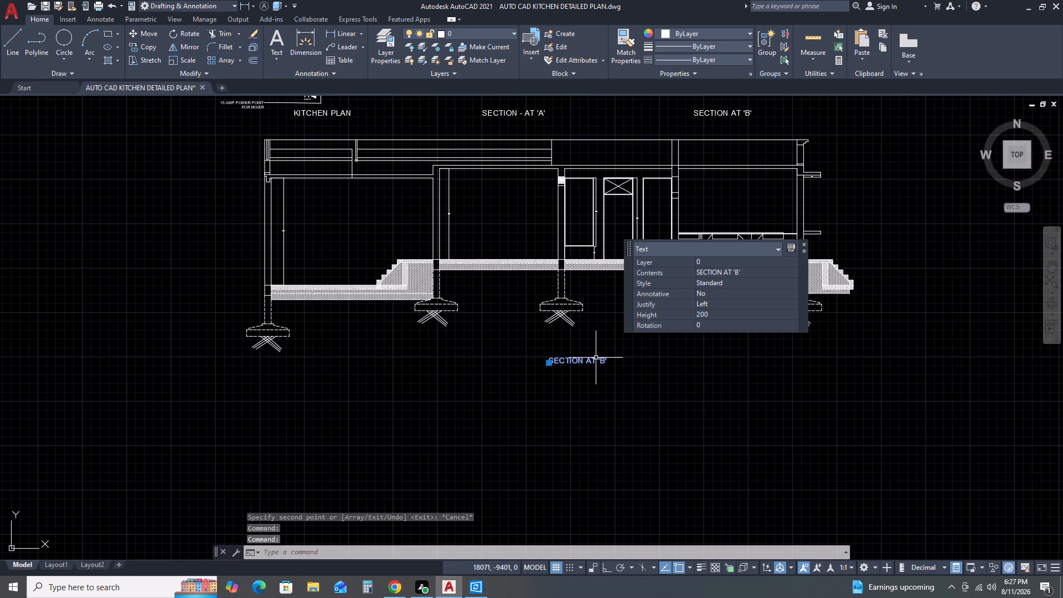
double_click(587, 360)
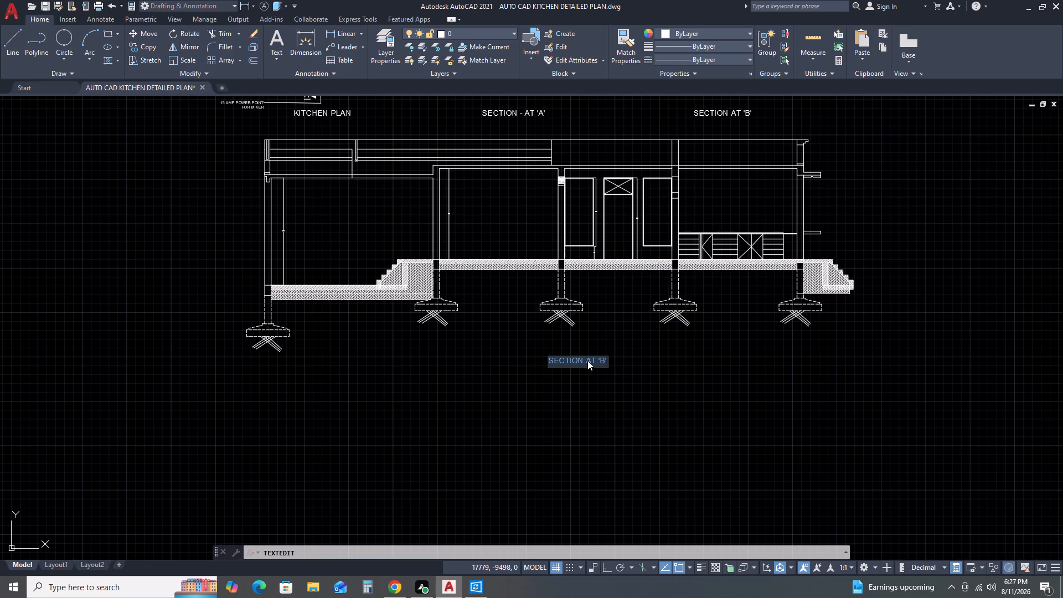
text(DET)
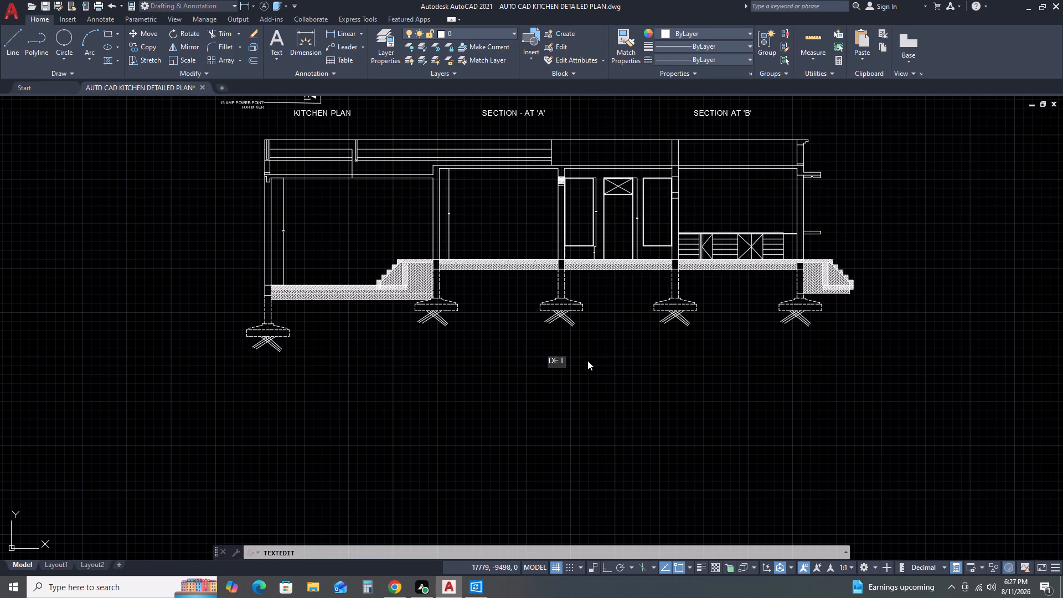
text(AI)
key(l)
text(S)
key(space)
text(OF)
key(space)
text(KITCHEN)
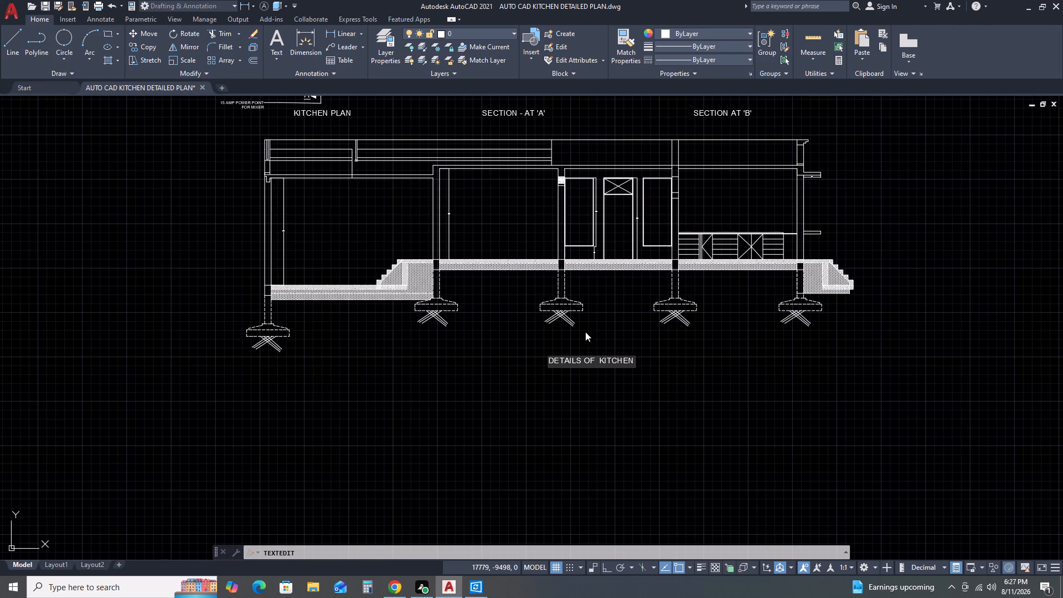
click(647, 414)
key(Escape)
Add a leader labelled PCC COPPING above the building section, pointing down to the parapet's top line near its left end.
scroll(663, 389, down, 1)
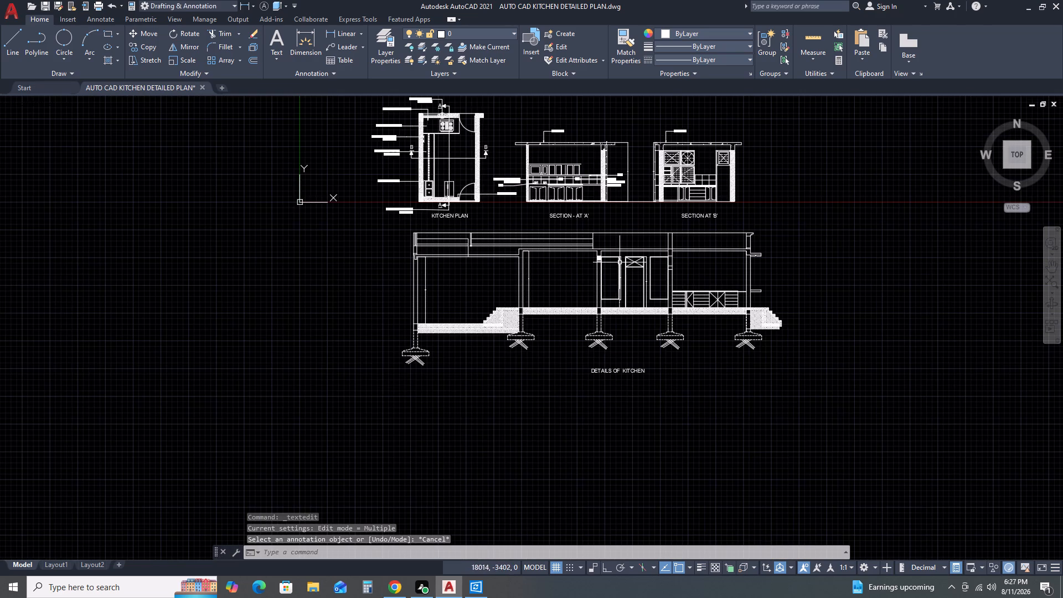
click(327, 48)
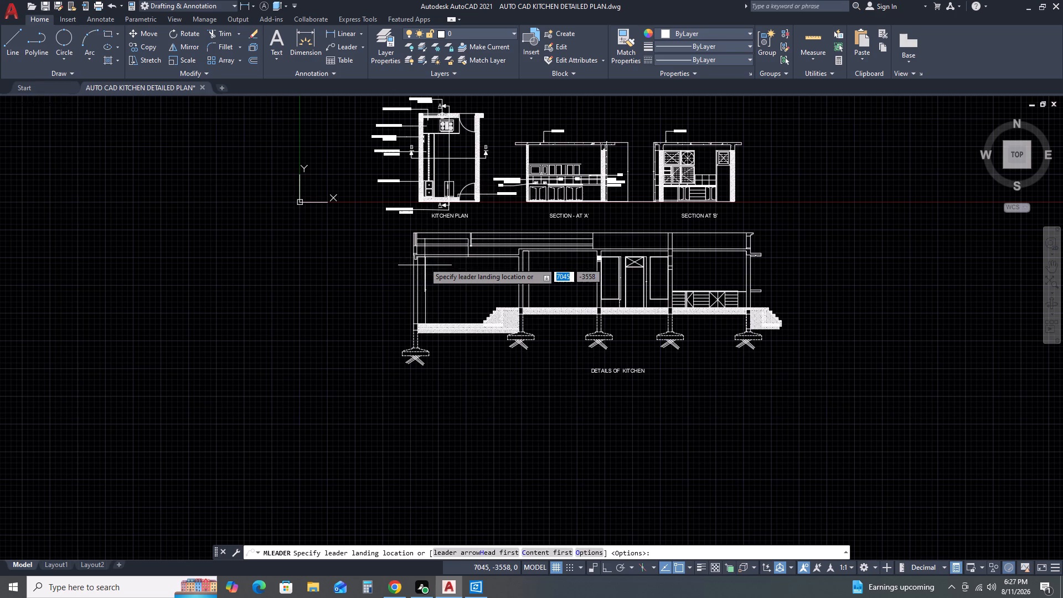
scroll(447, 265, down, 2)
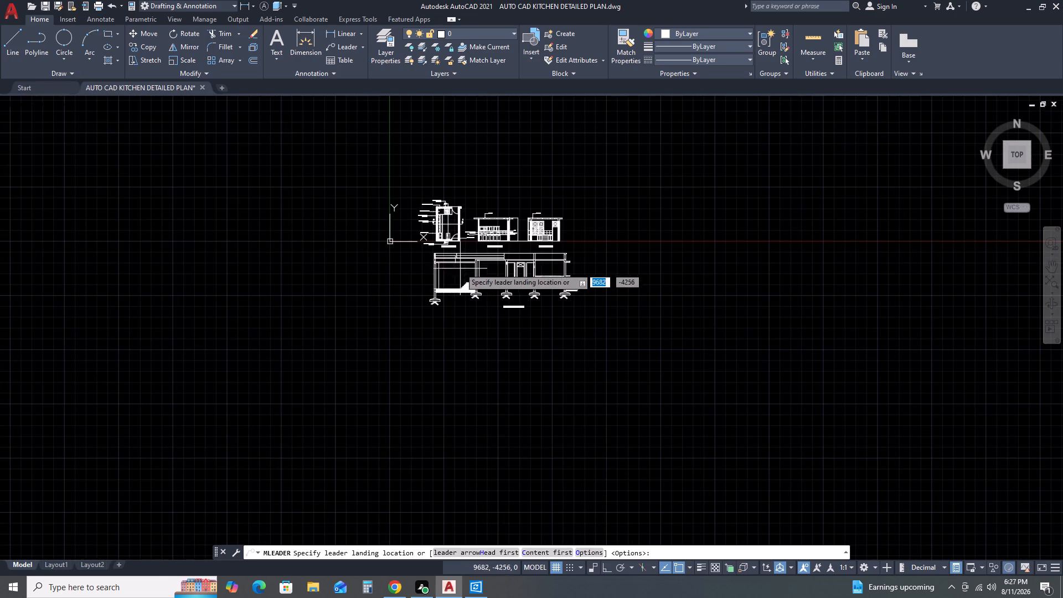
scroll(457, 256, up, 3)
scroll(370, 245, up, 3)
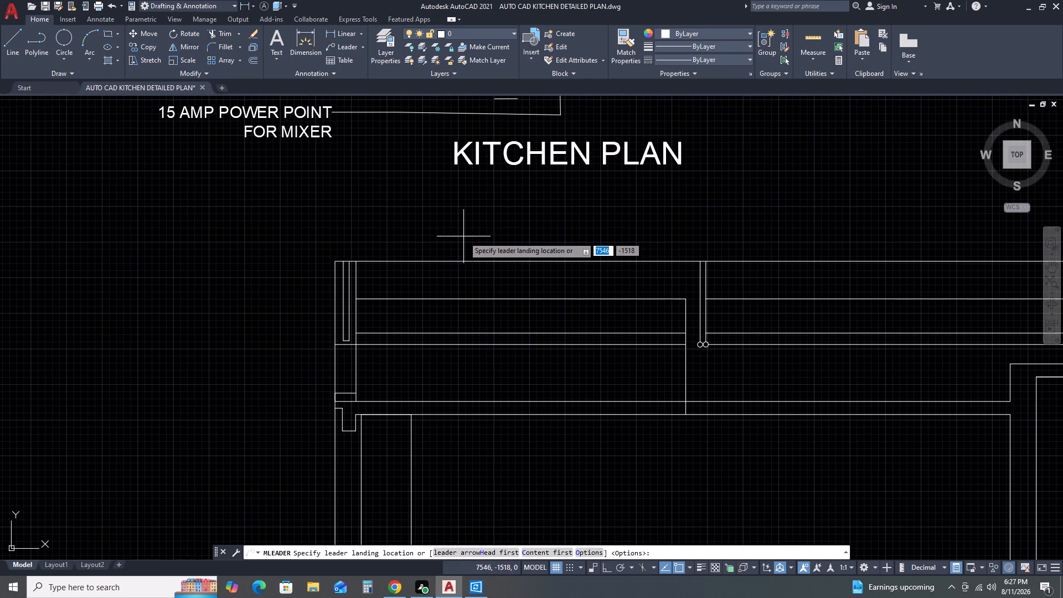
click(474, 226)
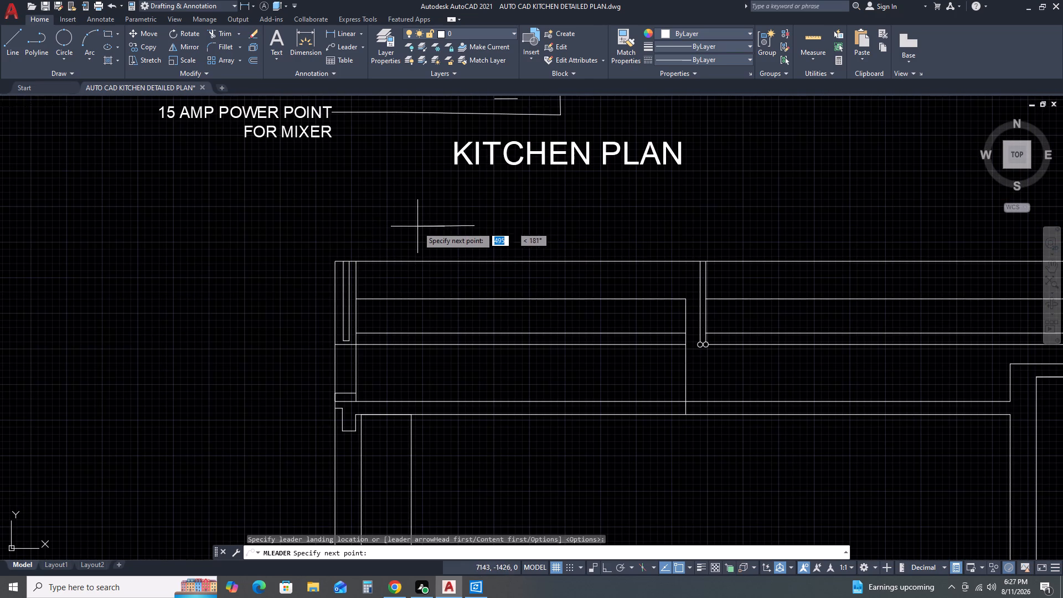
click(417, 225)
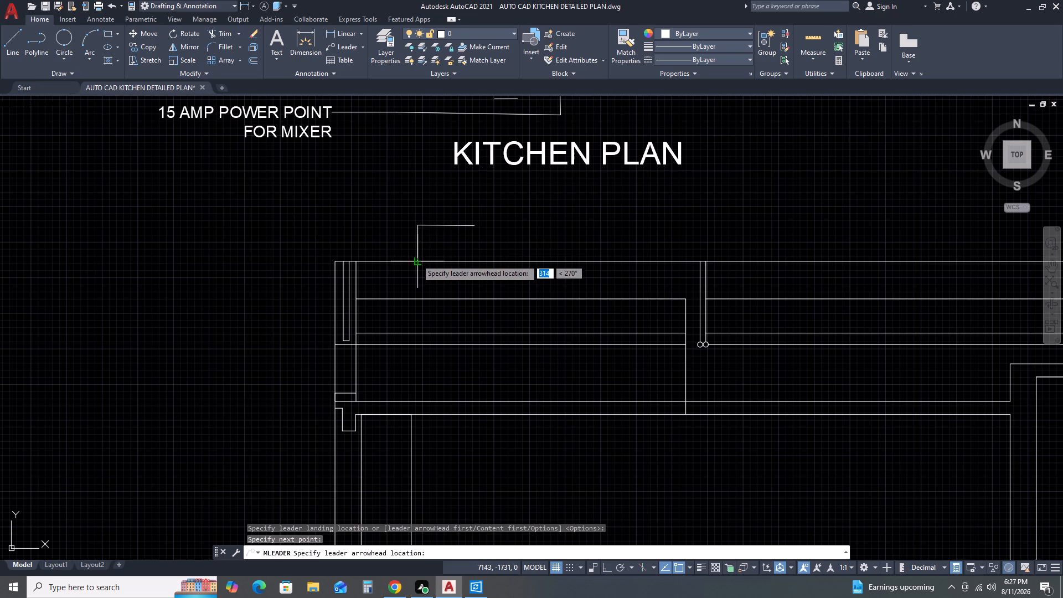
click(416, 259)
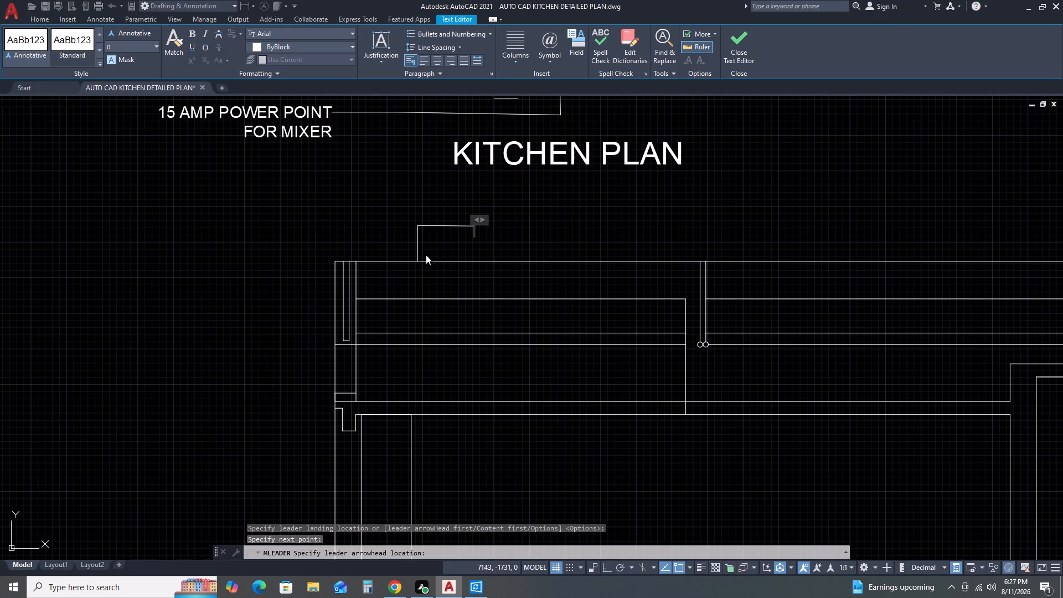
key(p)
text(CC C)
text(OPPINF)
key(BackSpace)
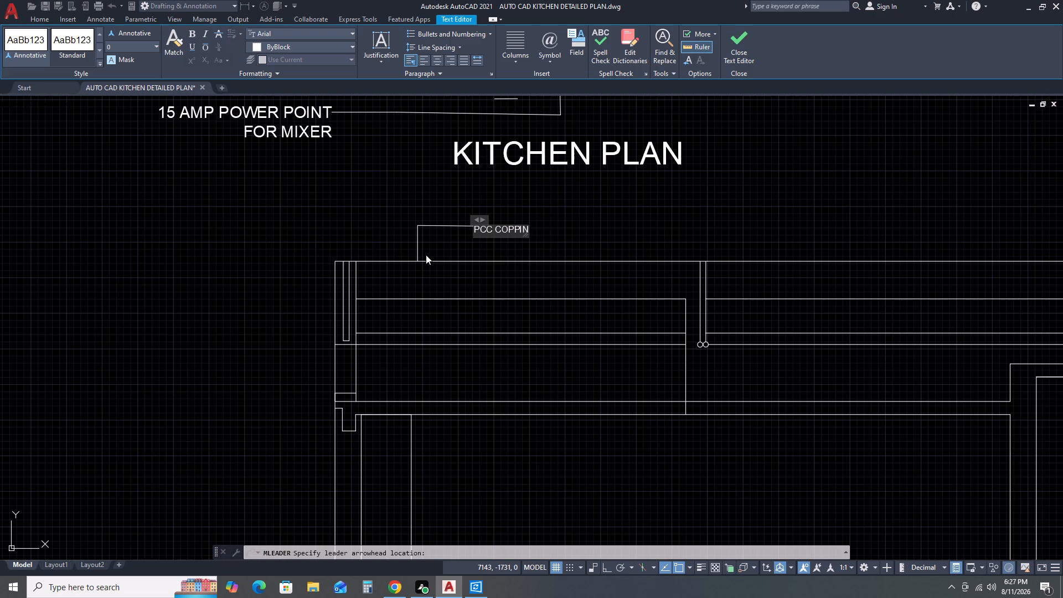
key(g)
click(303, 204)
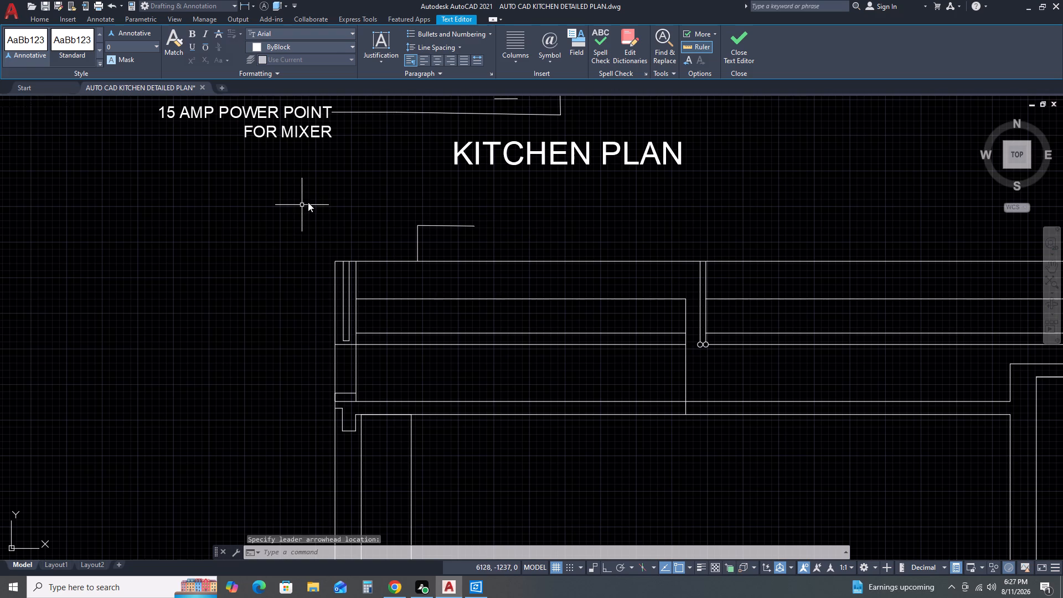
Add a second leader labelled PCC COPING inside the left parapet, pointing to the wall face just above the roof slab.
click(338, 49)
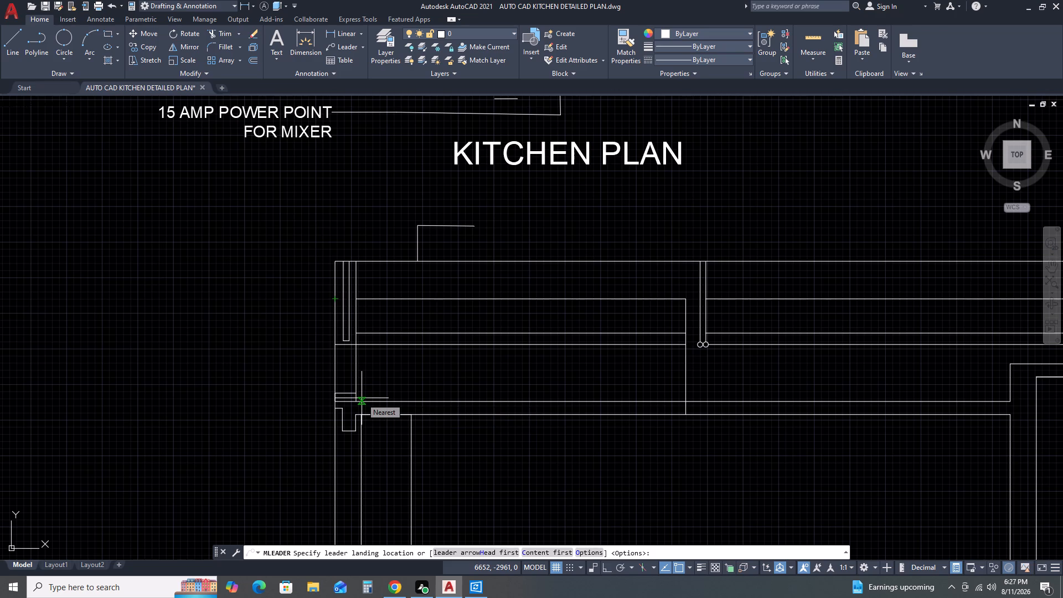
click(401, 370)
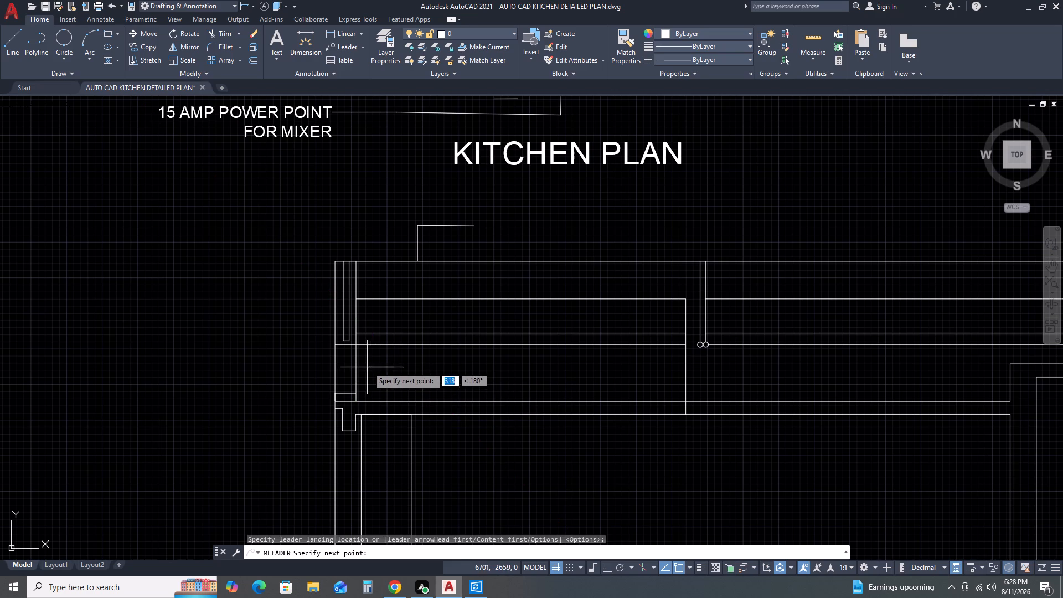
click(368, 367)
click(354, 400)
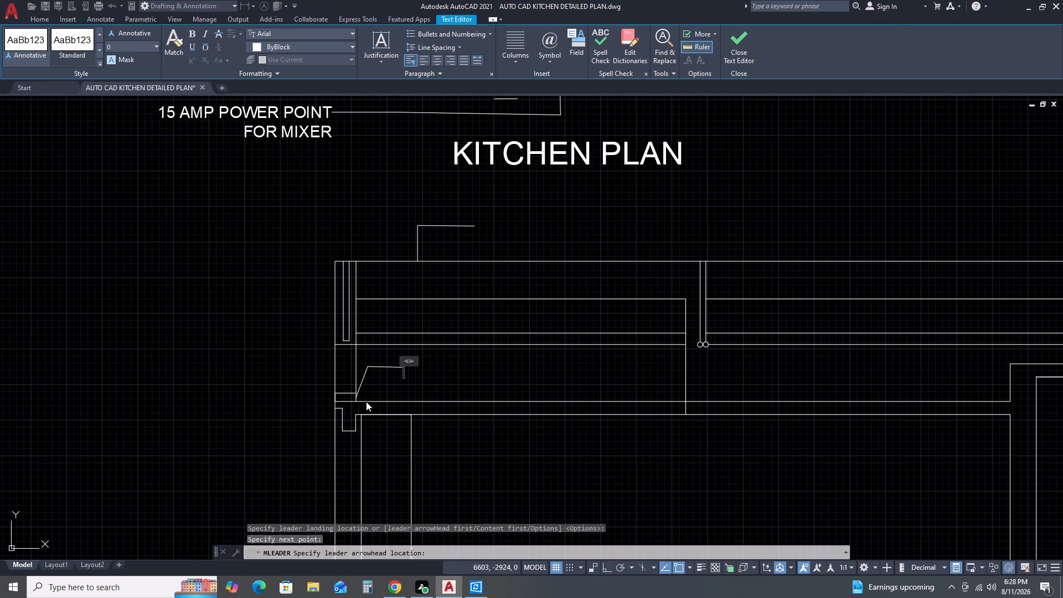
text(PO)
key(BackSpace)
text(CC COPINF)
key(BackSpace)
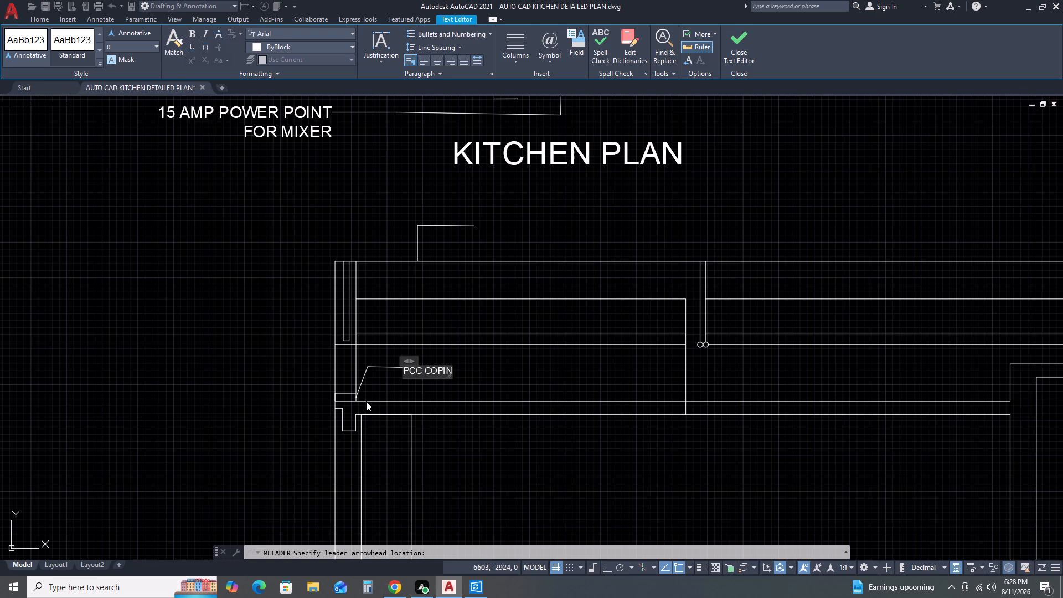
key(g)
click(273, 401)
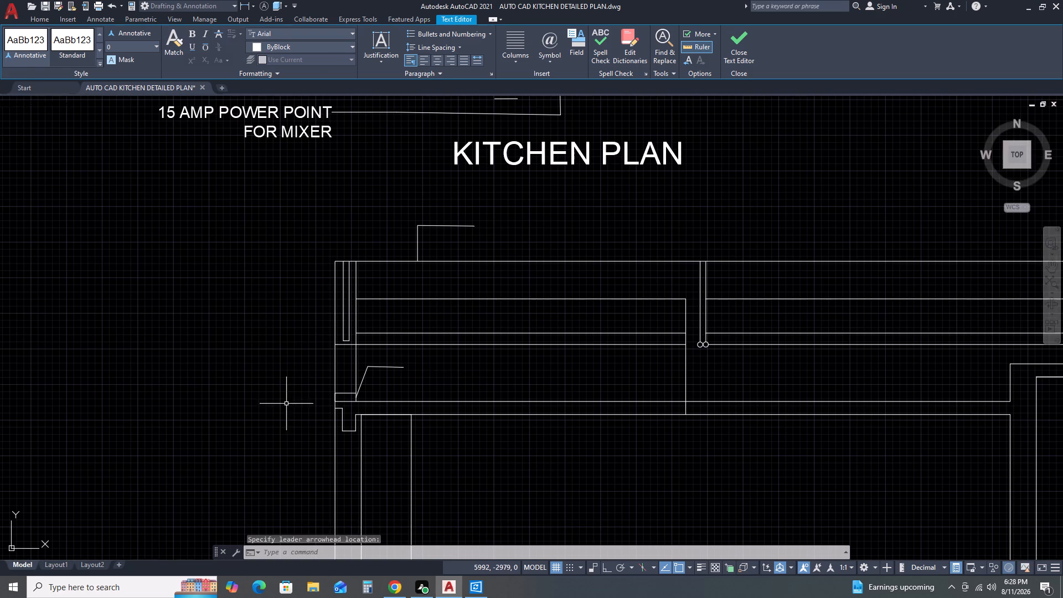
Copy the KITCHEN PLAN title to the empty area left of the building section, near parapet height.
scroll(313, 405, down, 2)
middle_drag(266, 439, 467, 352)
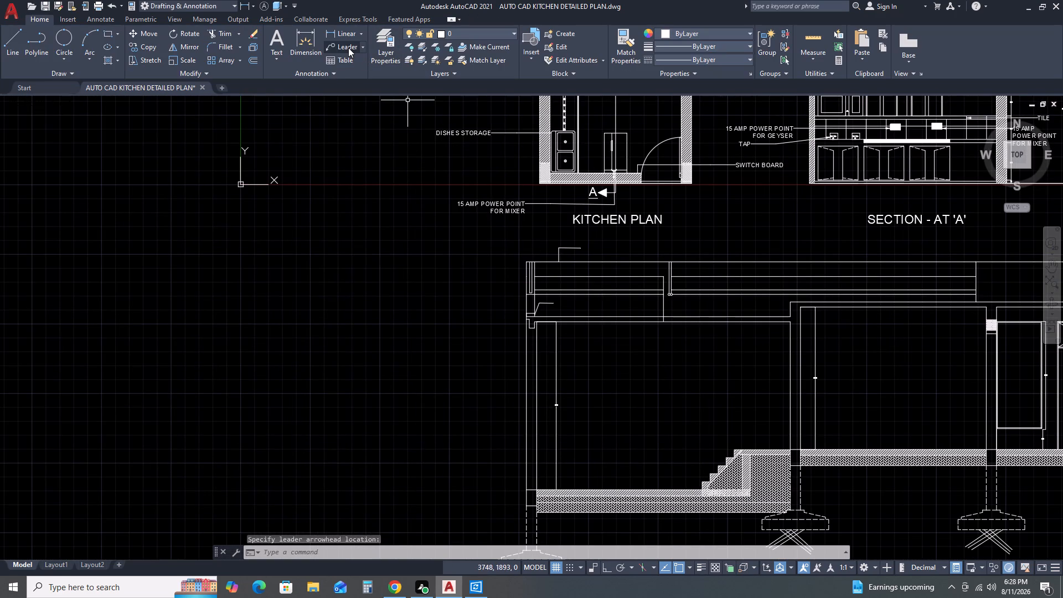
click(348, 48)
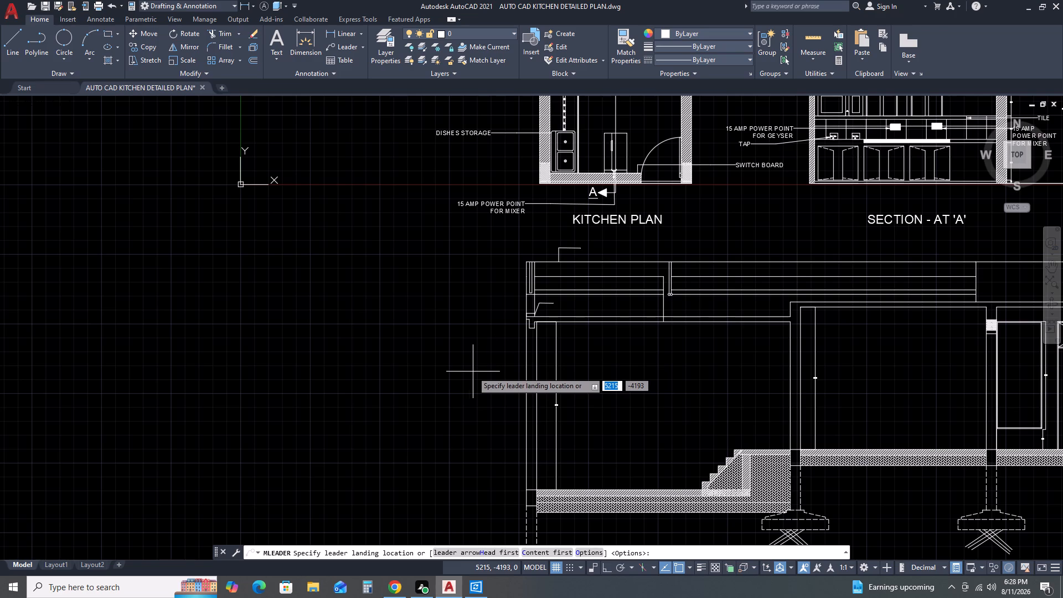
key(Escape)
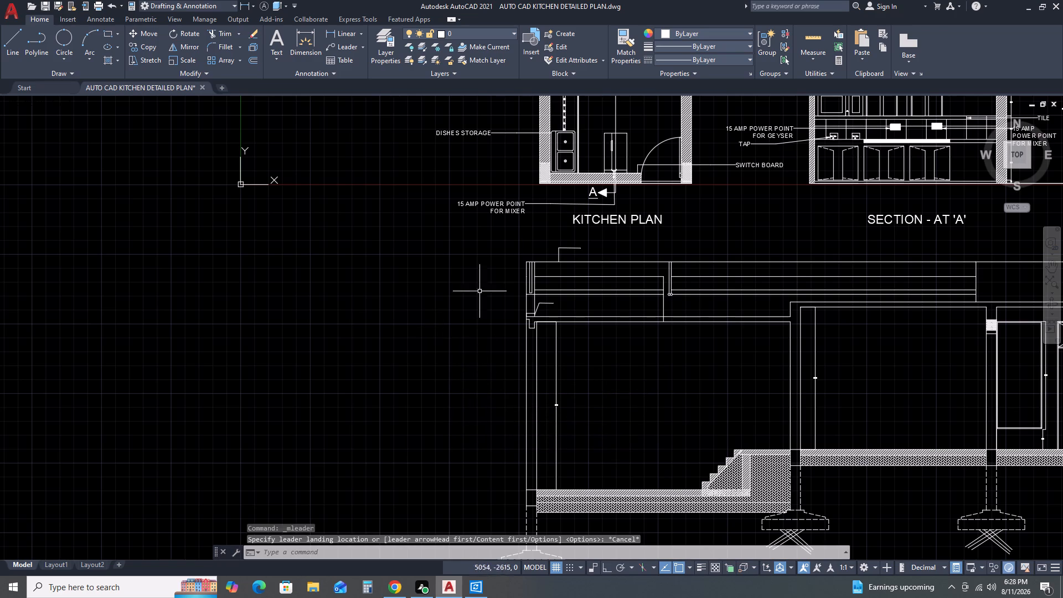
click(613, 220)
text(CO)
key(space)
click(564, 250)
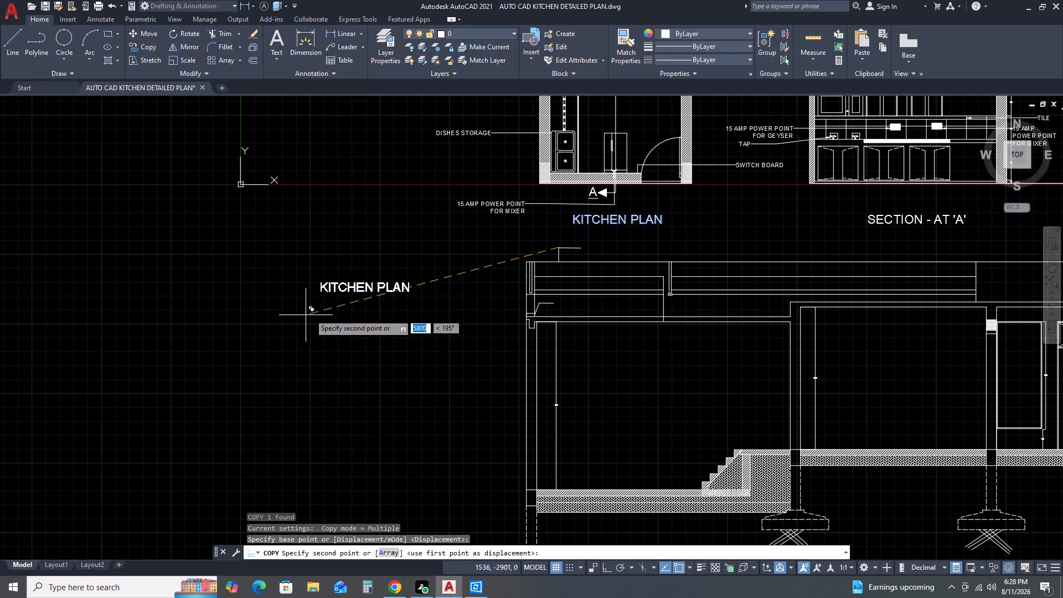
click(313, 311)
key(Escape)
Change the copied title left of the building section to PARAPET TOP LVL -(5125).
double_click(363, 283)
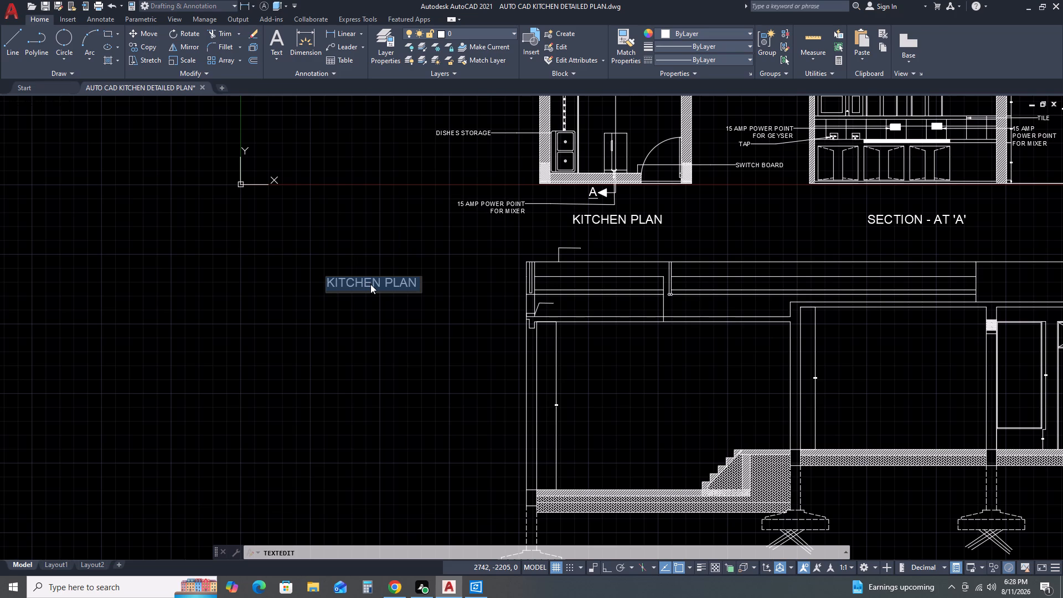
key(t)
key(BackSpace)
text(PARA[)
key(BackSpace)
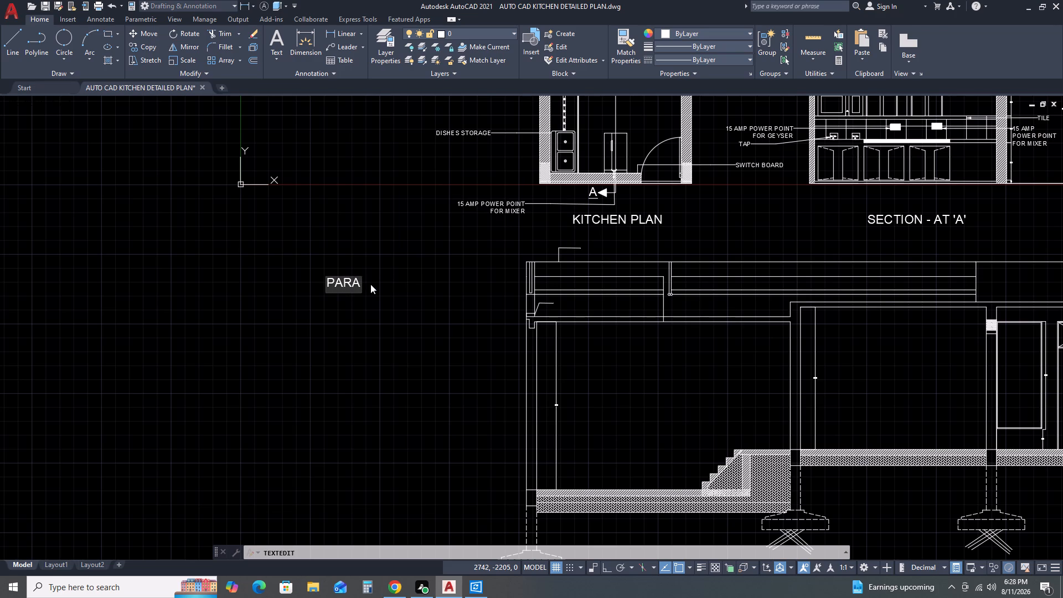
text(OET)
key(space)
text(TOP)
key(space)
key(BackSpace)
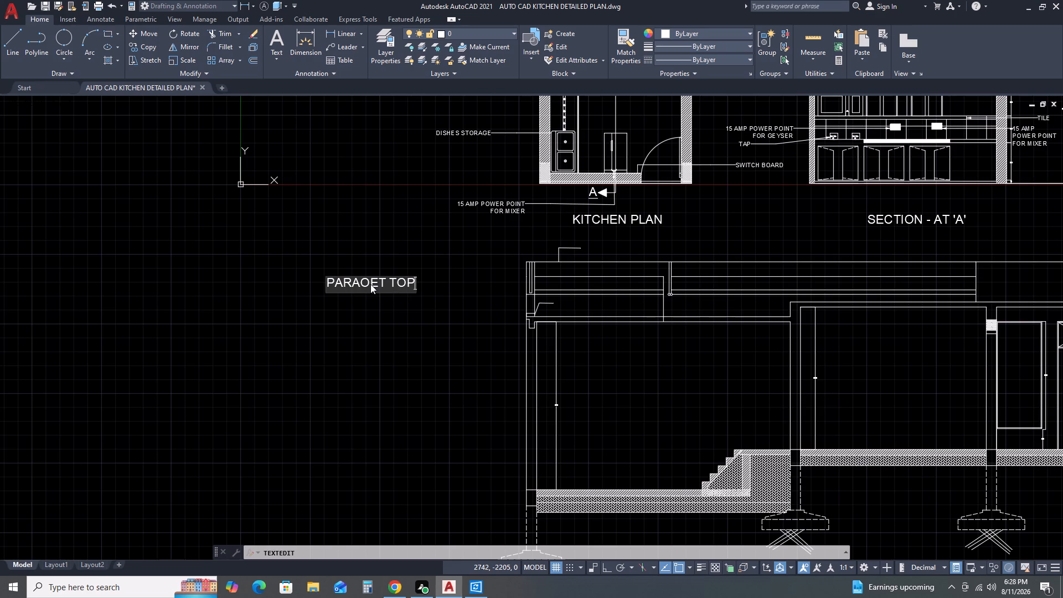
key(BackSpace)
key(BackSpace)
key(BackSpace)
key(BackSpace)
key(BackSpace)
key(BackSpace)
key(BackSpace)
text(PET TOP)
key(space)
text(LVL)
key(space)
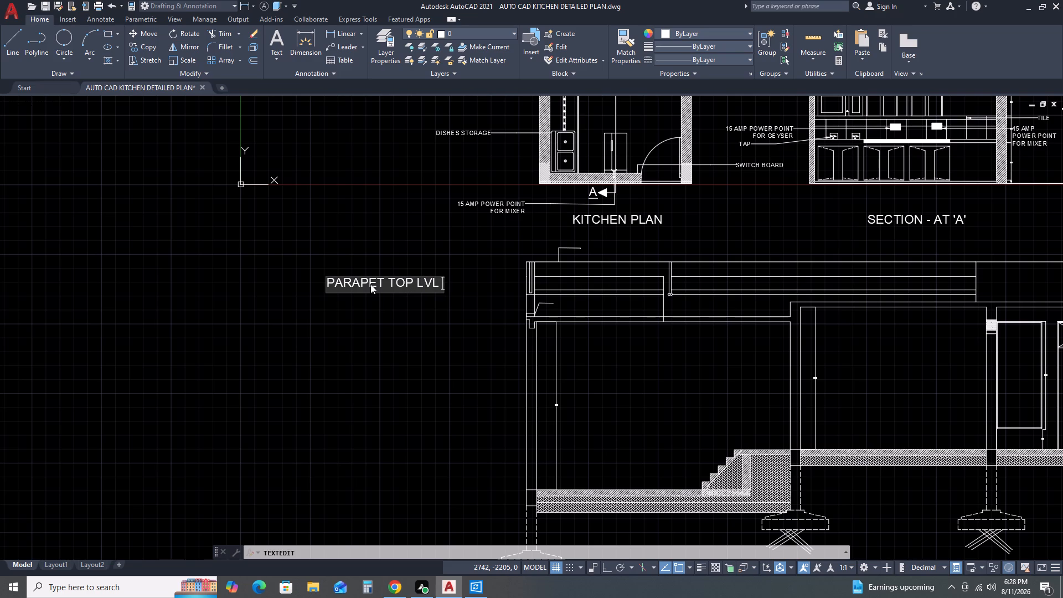
key(minus)
key(shift+parenleft)
text(51)
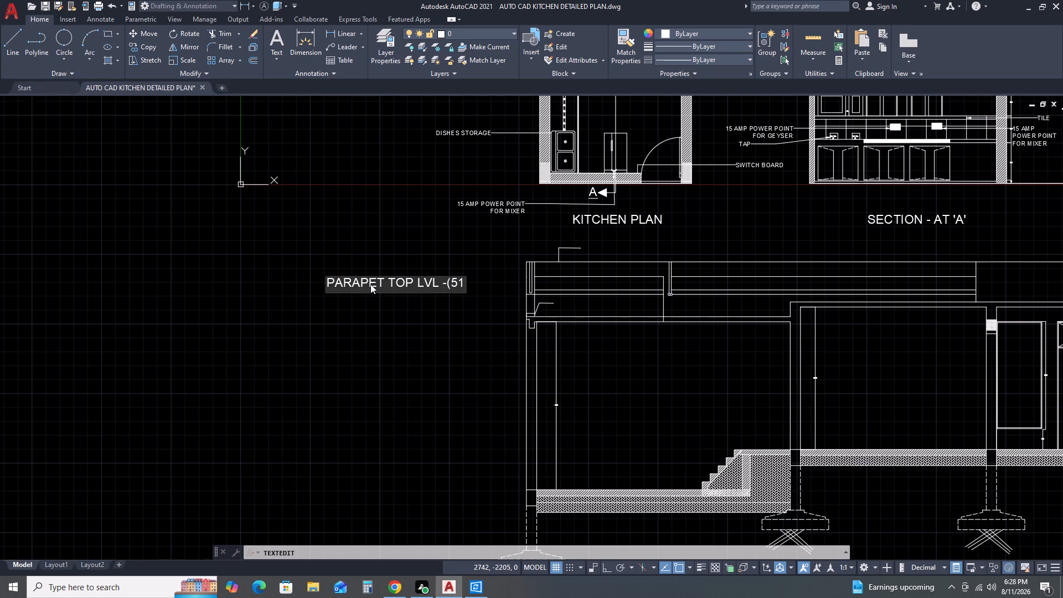
text(25)
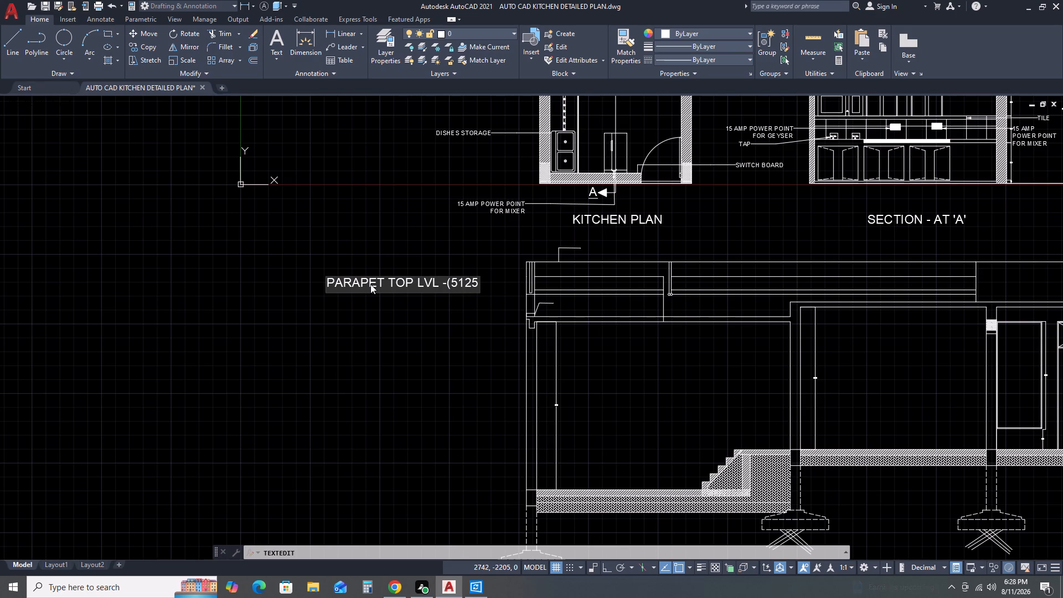
key(shift+parenright)
key(Return)
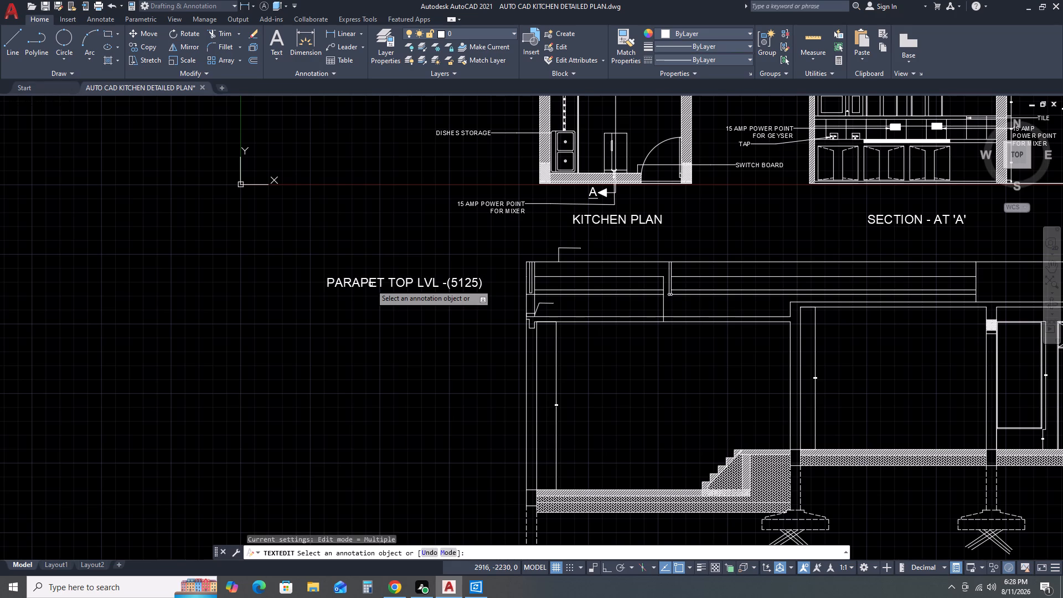
key(Escape)
Copy the PARAPET TOP LVL -(5125) label straight down eight times, forming a vertical column beside the building section down to footing level.
click(378, 281)
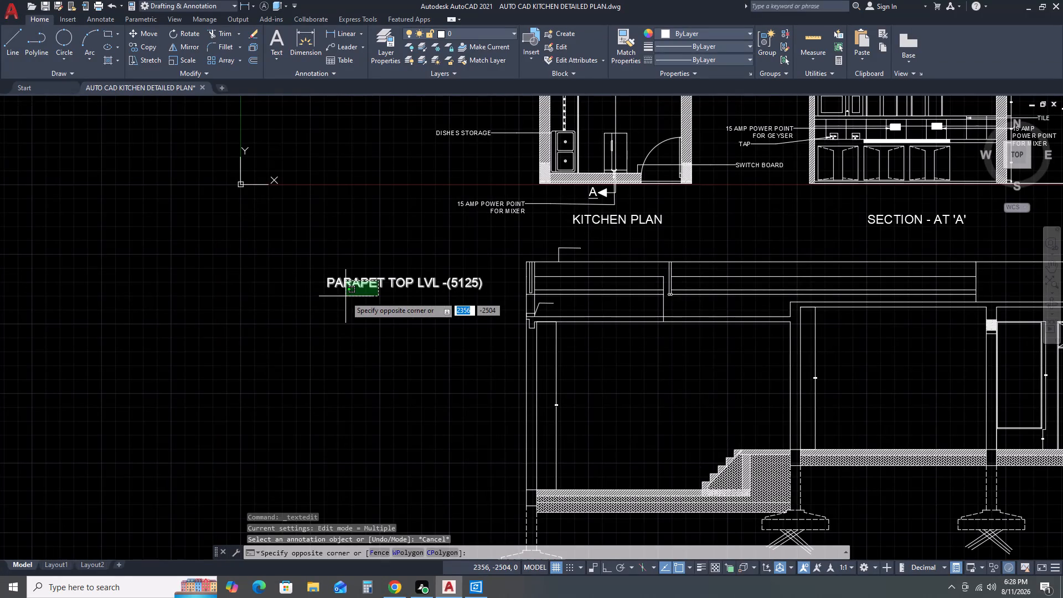
click(300, 283)
text(CO)
key(space)
double_click(336, 303)
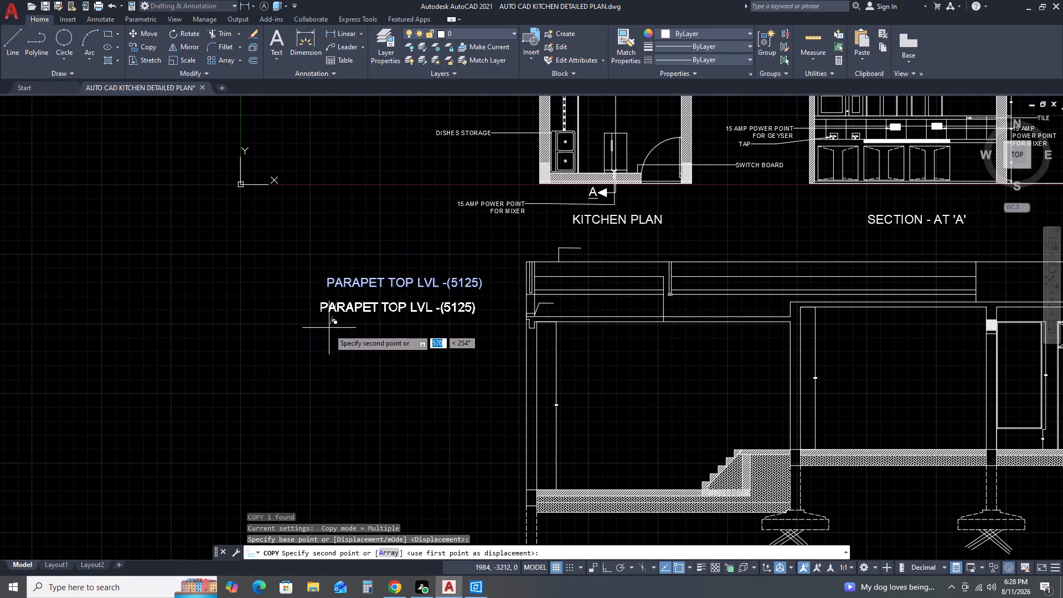
key(F8)
click(336, 326)
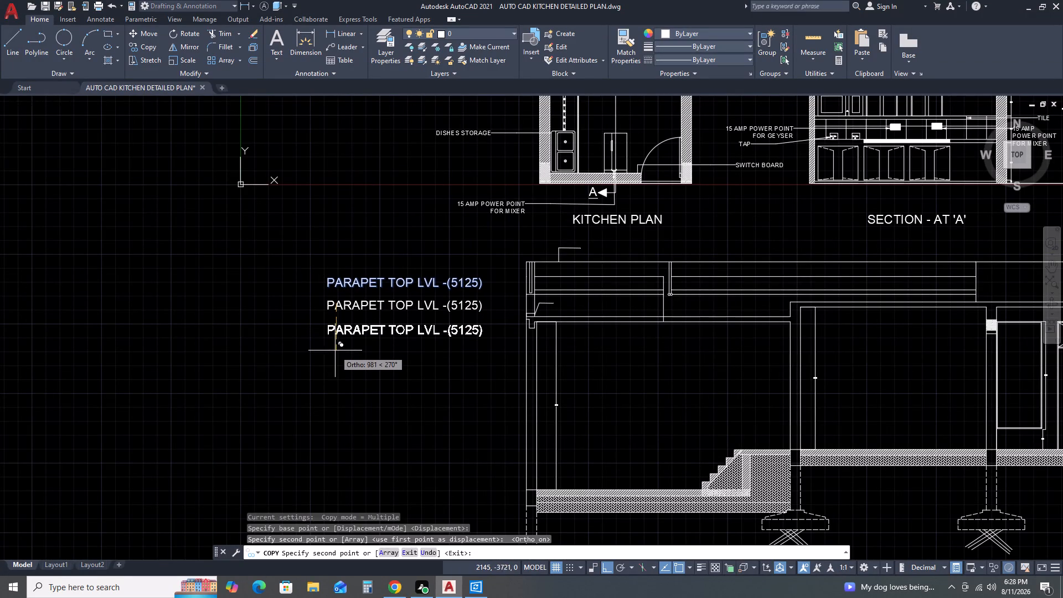
click(335, 352)
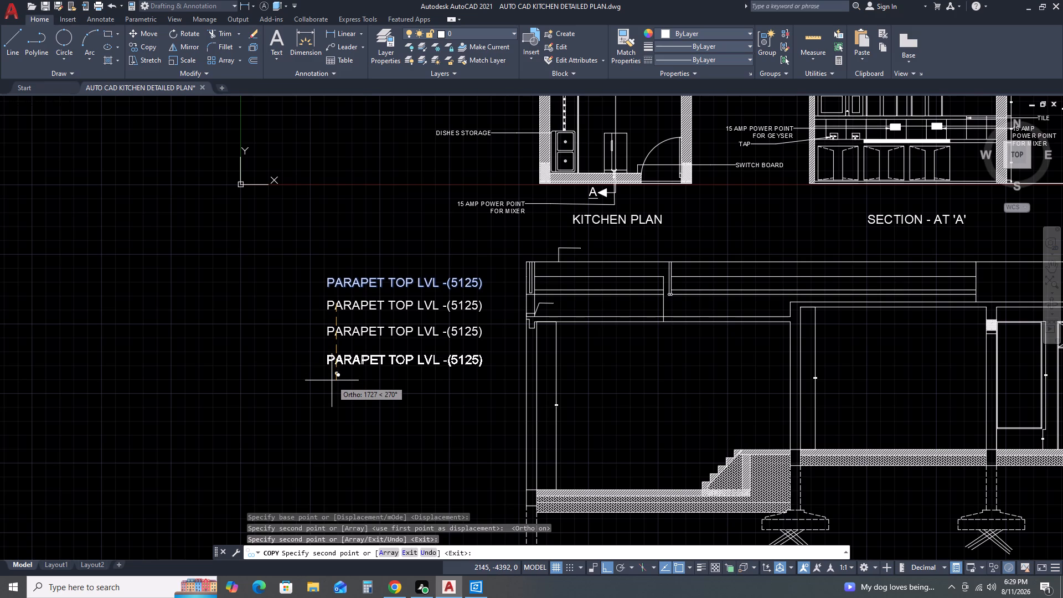
click(332, 380)
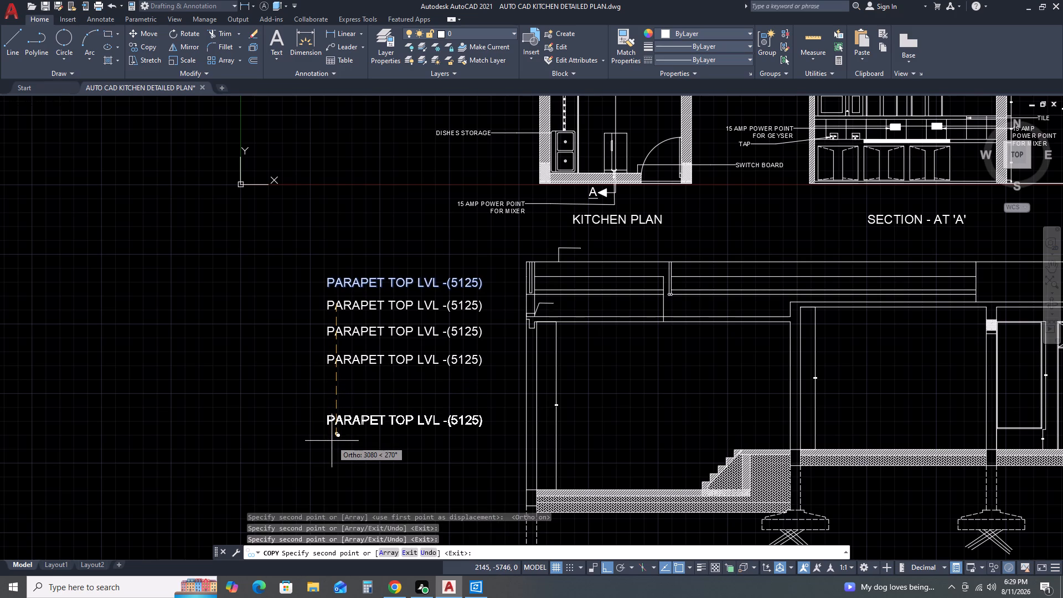
click(332, 441)
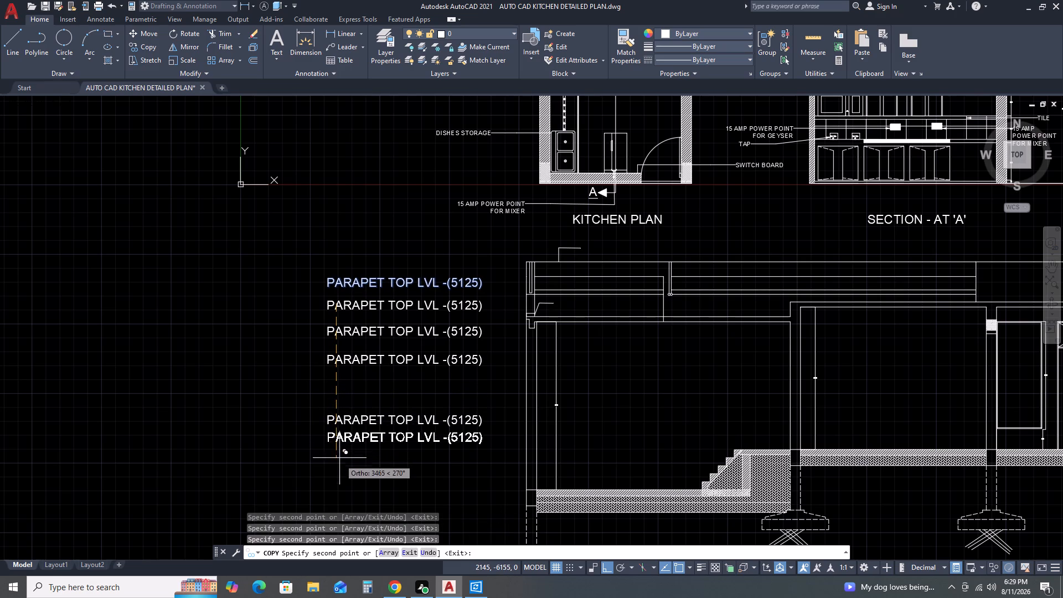
scroll(339, 468, down, 2)
middle_drag(339, 468, 350, 349)
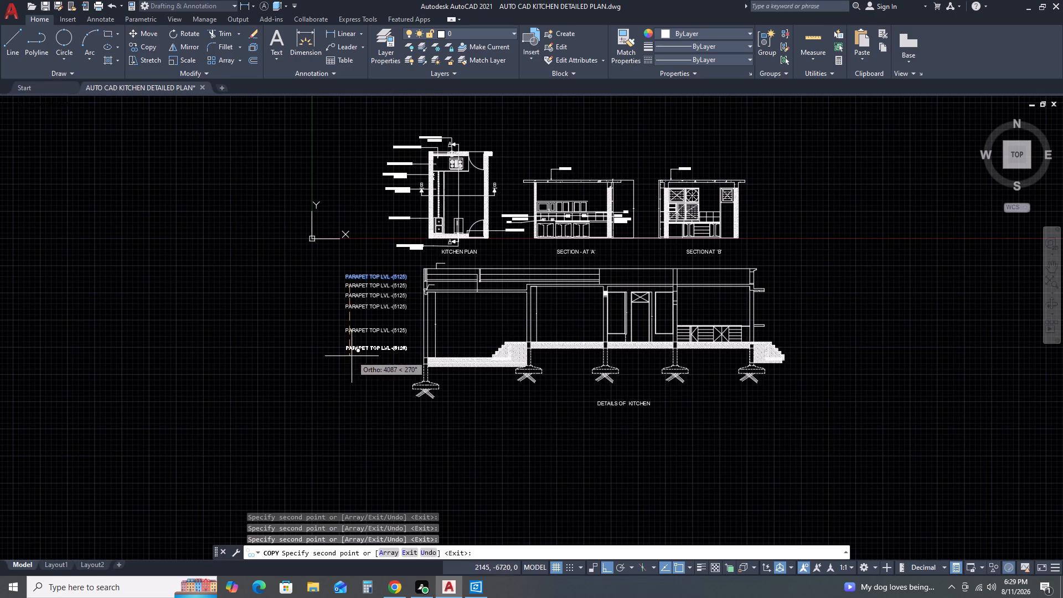
click(349, 347)
click(348, 363)
click(346, 382)
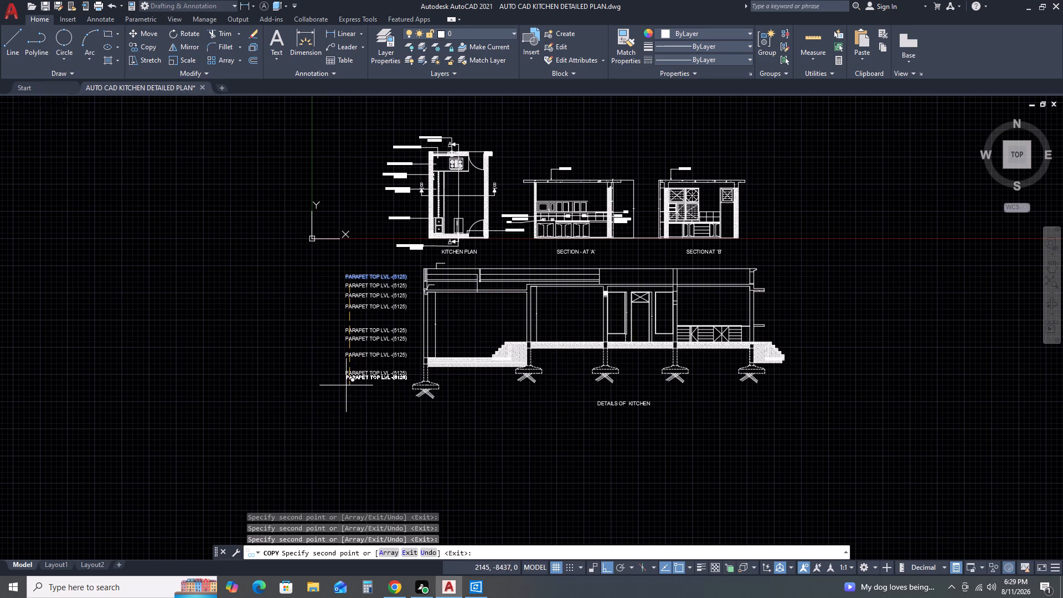
click(346, 393)
key(Escape)
Change the second level label from the top to ROOF TOP LVL -(+4225).
scroll(371, 293, up, 4)
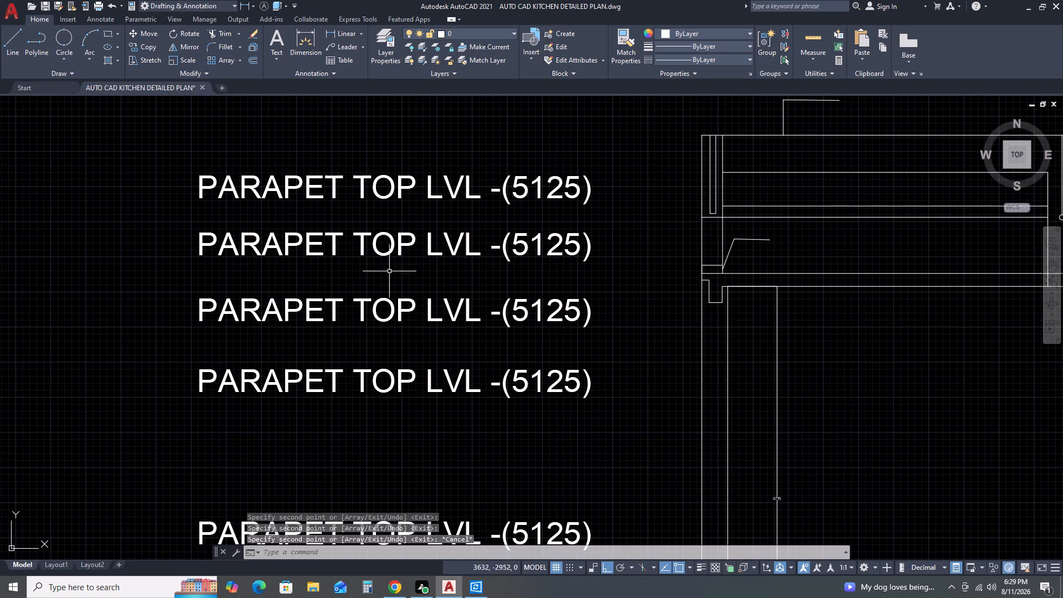
double_click(398, 248)
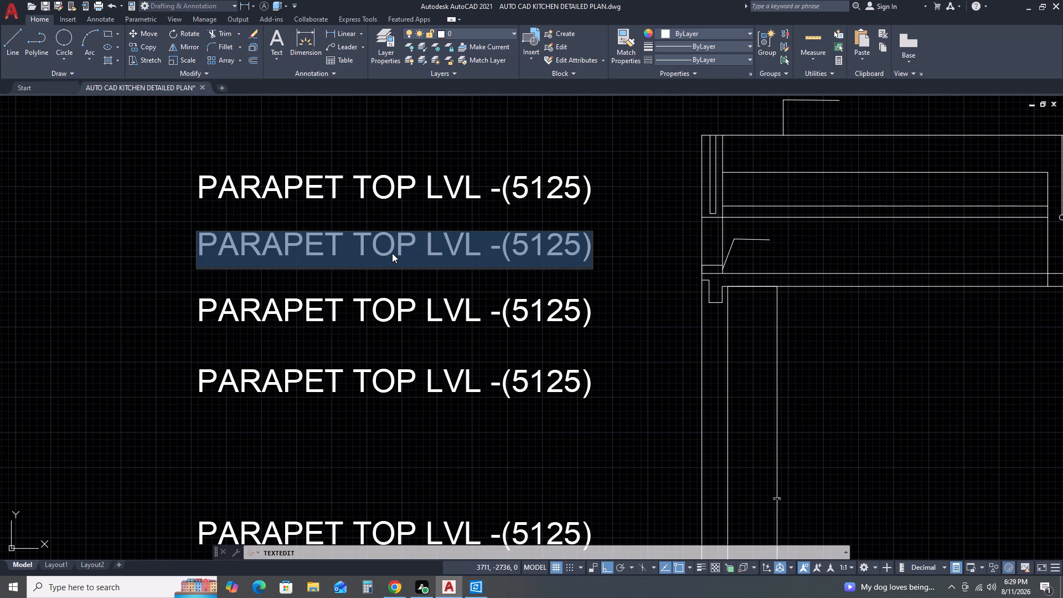
text(ROOF)
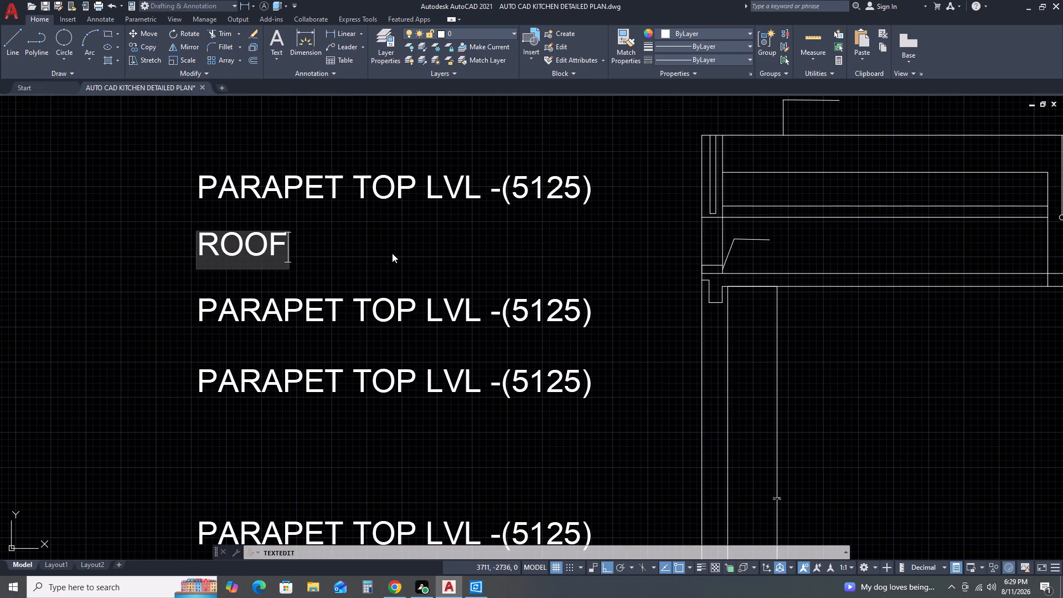
key(space)
text(TOP)
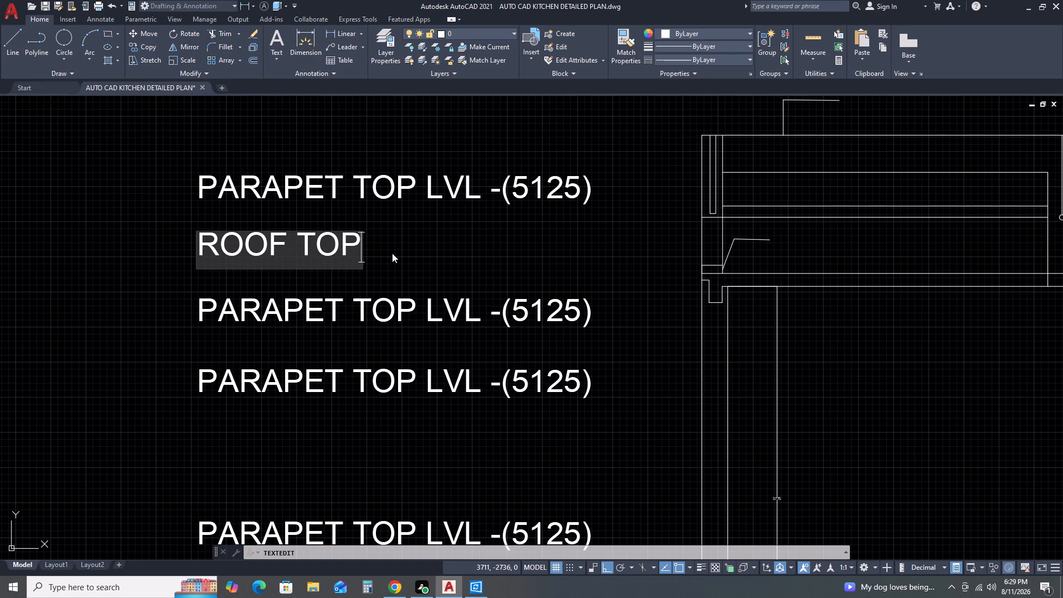
key(space)
text(LVL)
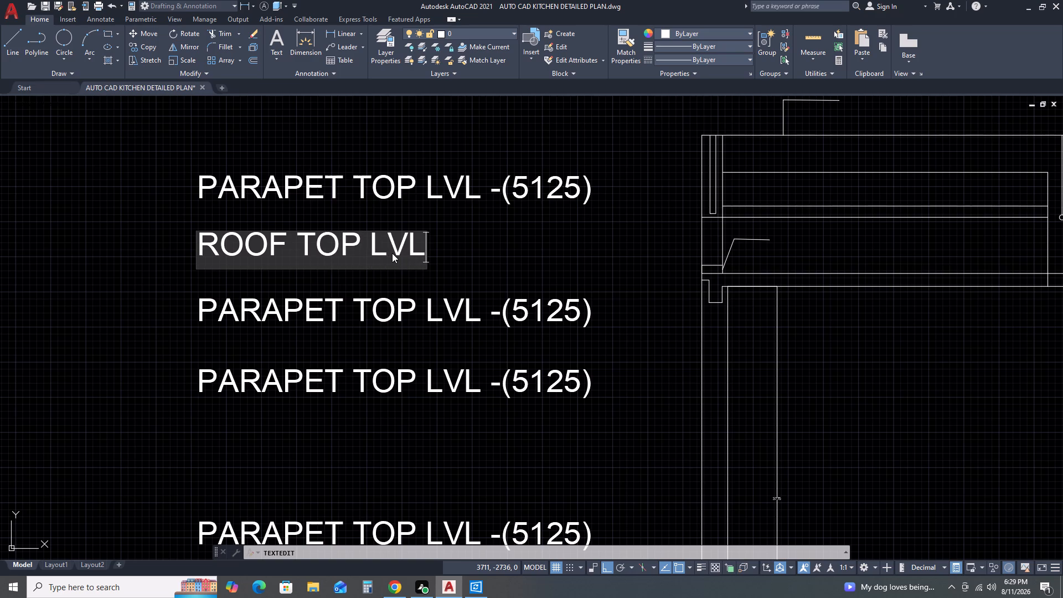
key(space)
key(shift+underscore)
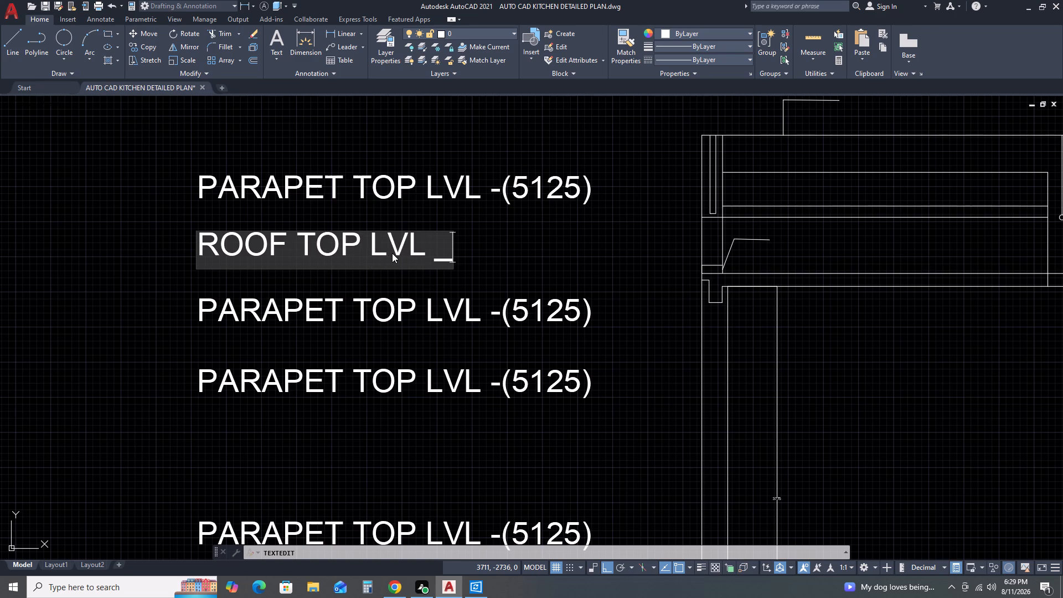
key(shift+parenleft)
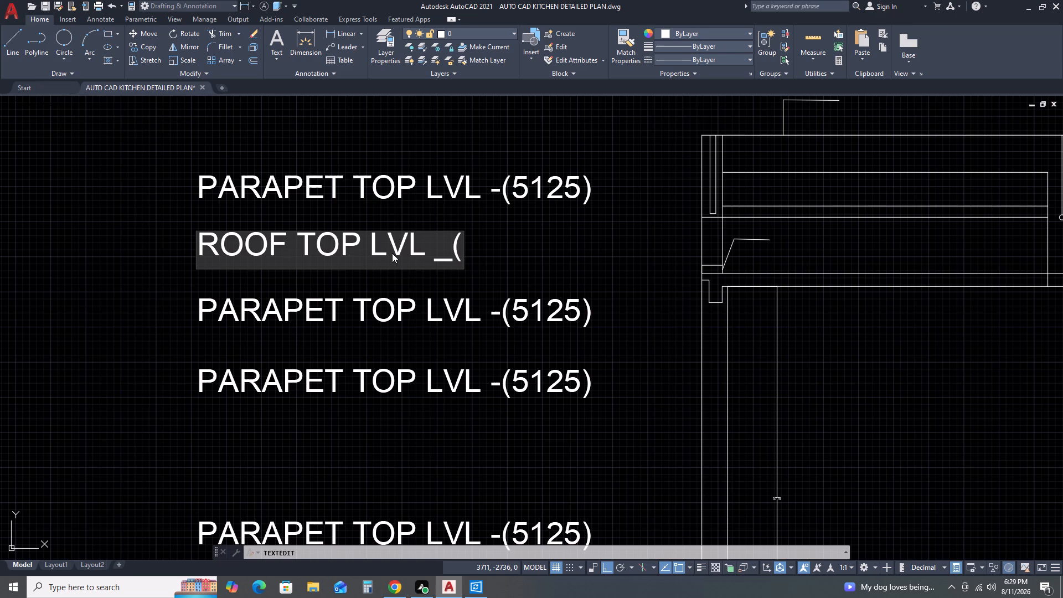
key(BackSpace)
key(BackSpace)
key(minus)
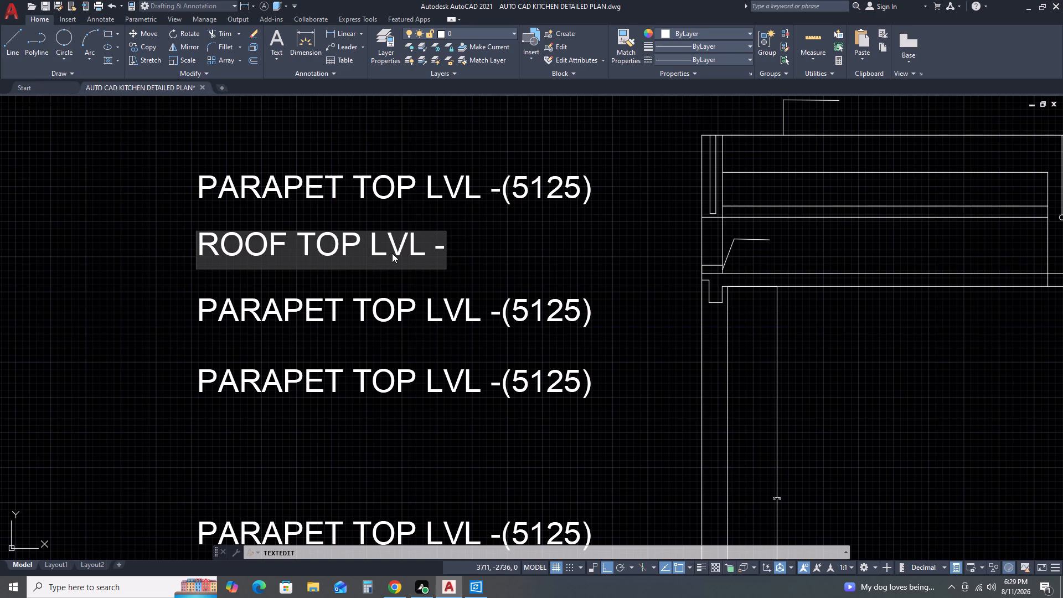
key(shift+parenleft)
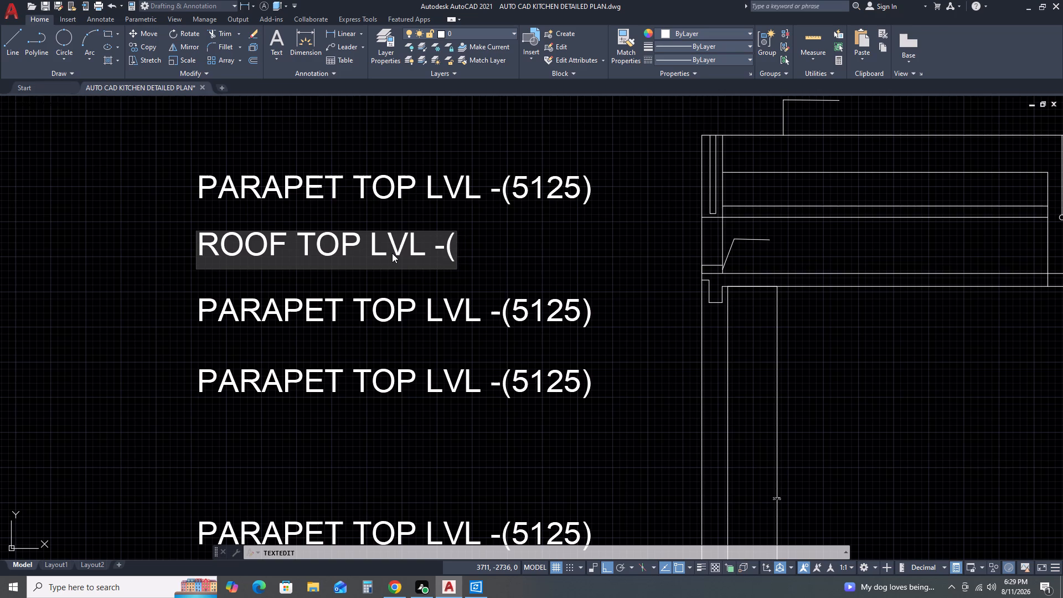
text(+225)
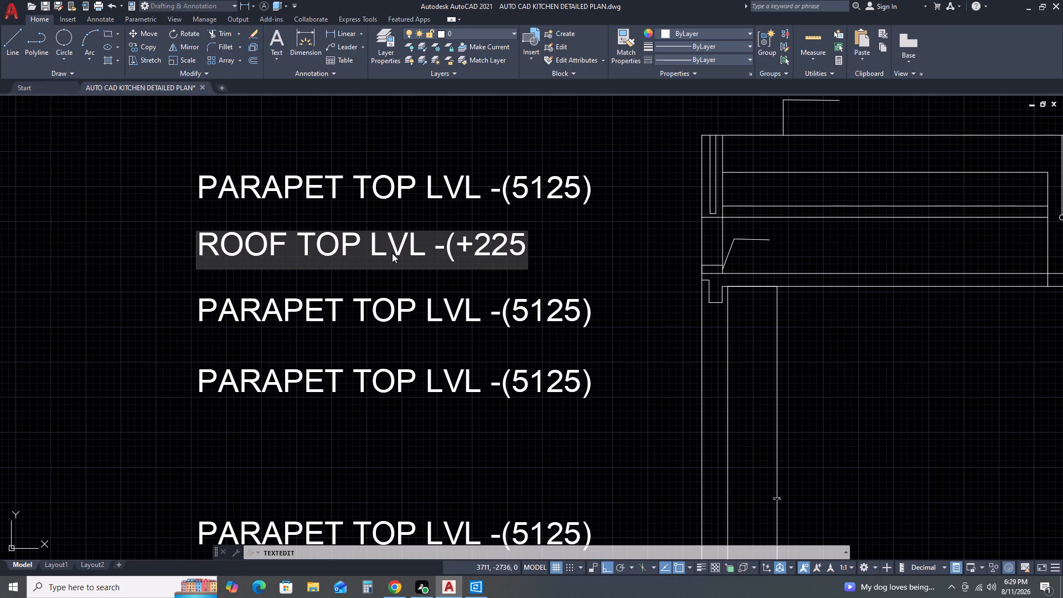
key(BackSpace)
key(BackSpace)
key(BackSpace)
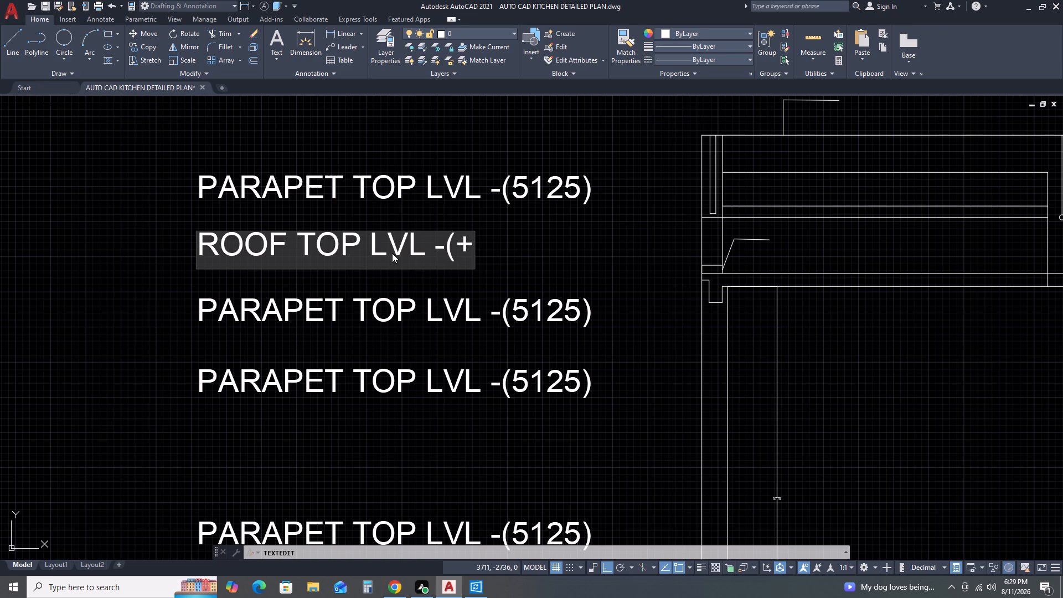
text(425)
key(BackSpace)
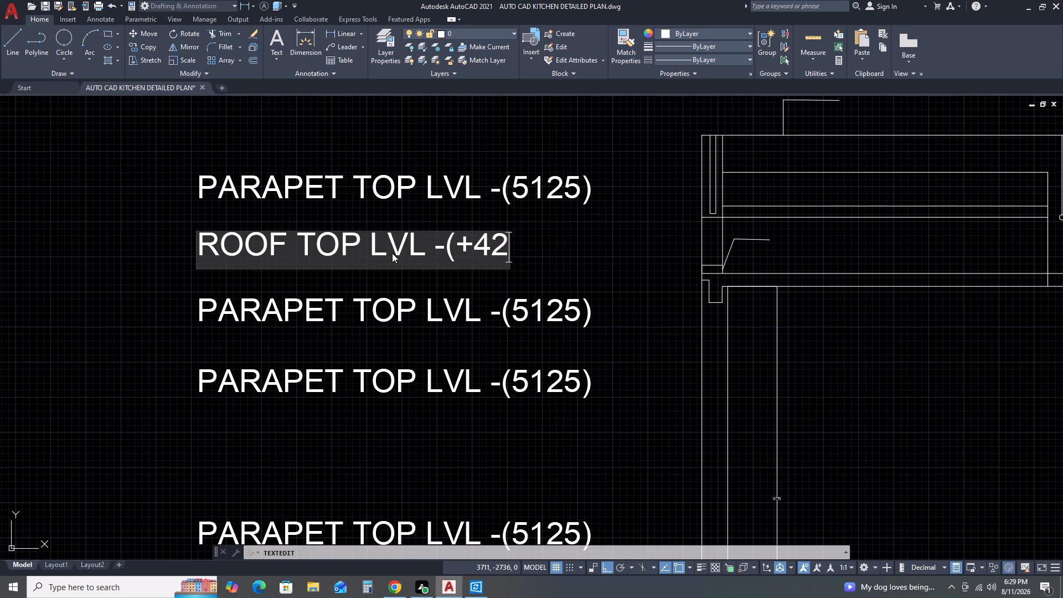
text(25)
key(Menu)
key(shift+parenright)
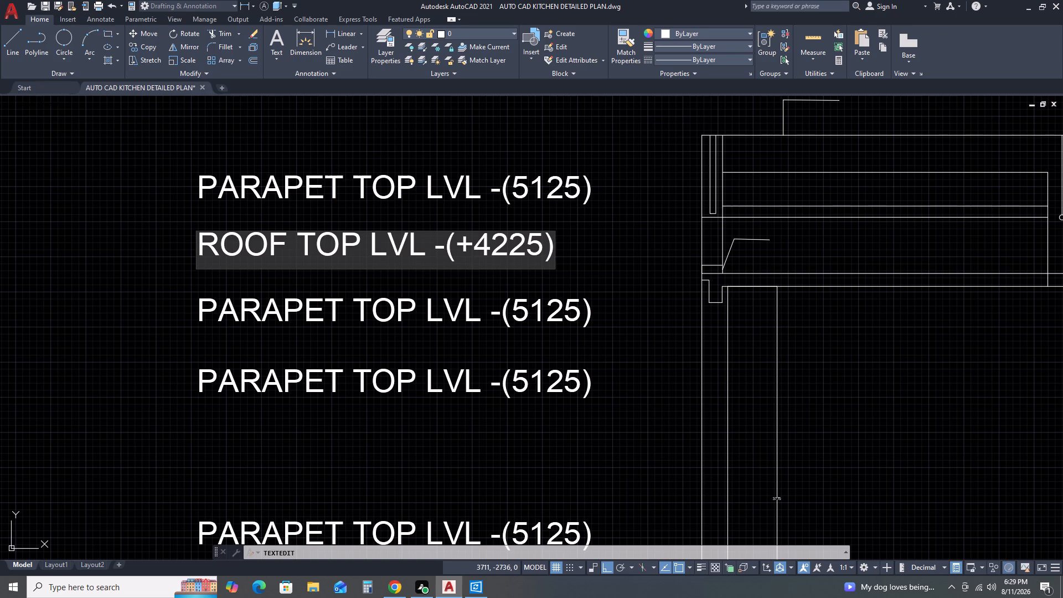
click(246, 303)
Change the third level label from the top to ROOF BOTTOM LVL =(+4100).
click(254, 307)
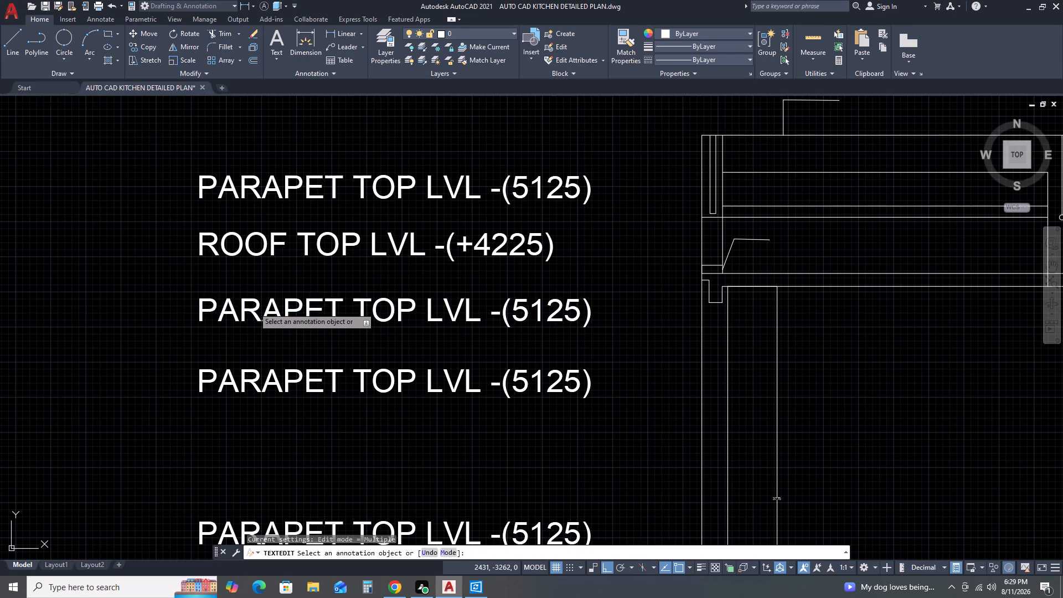
text(ROOF)
key(space)
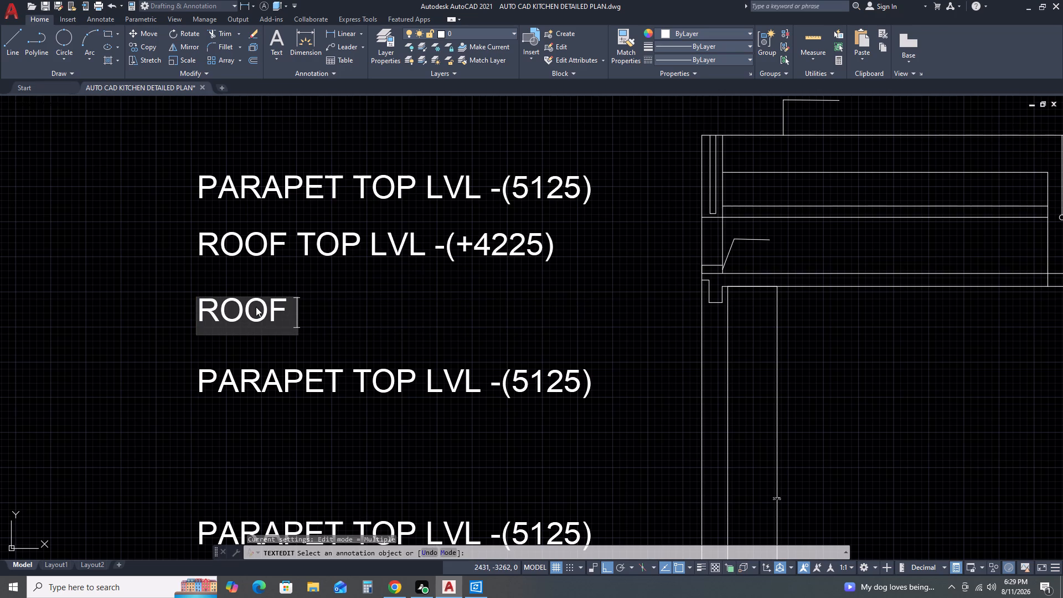
text(BOR)
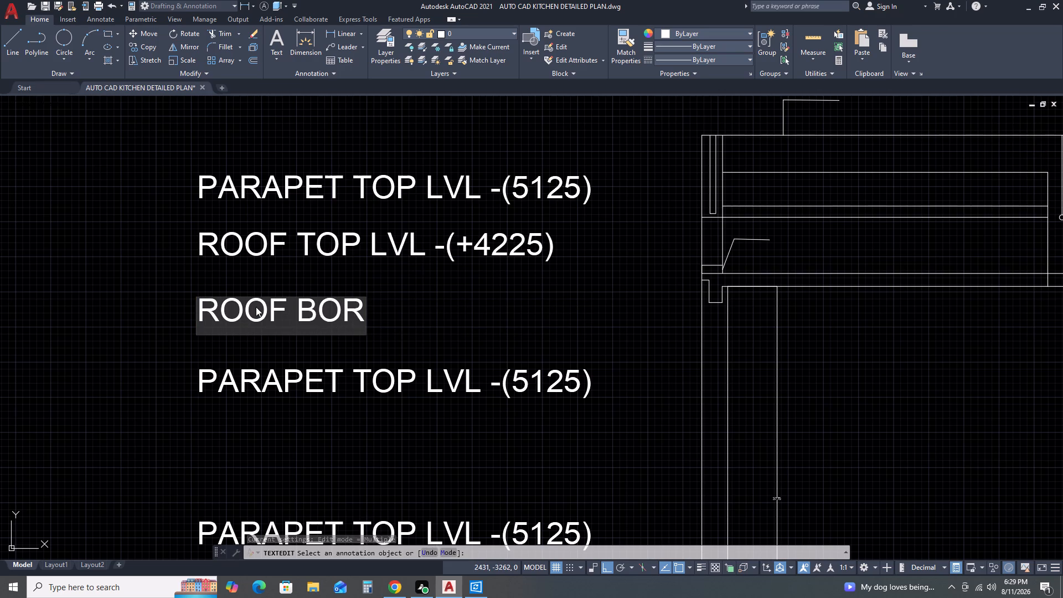
key(BackSpace)
text(TTOM)
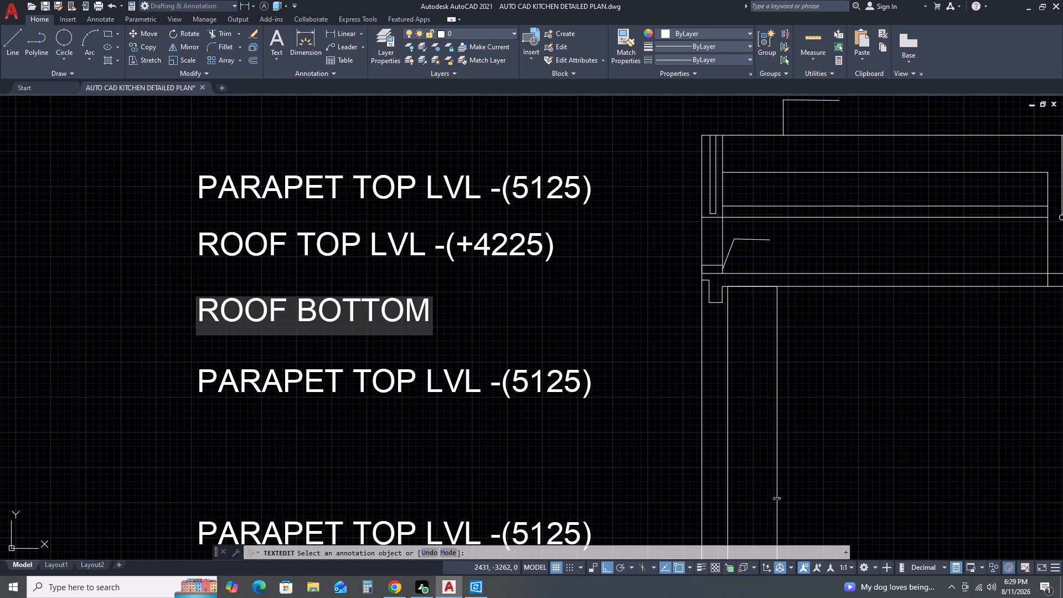
key(space)
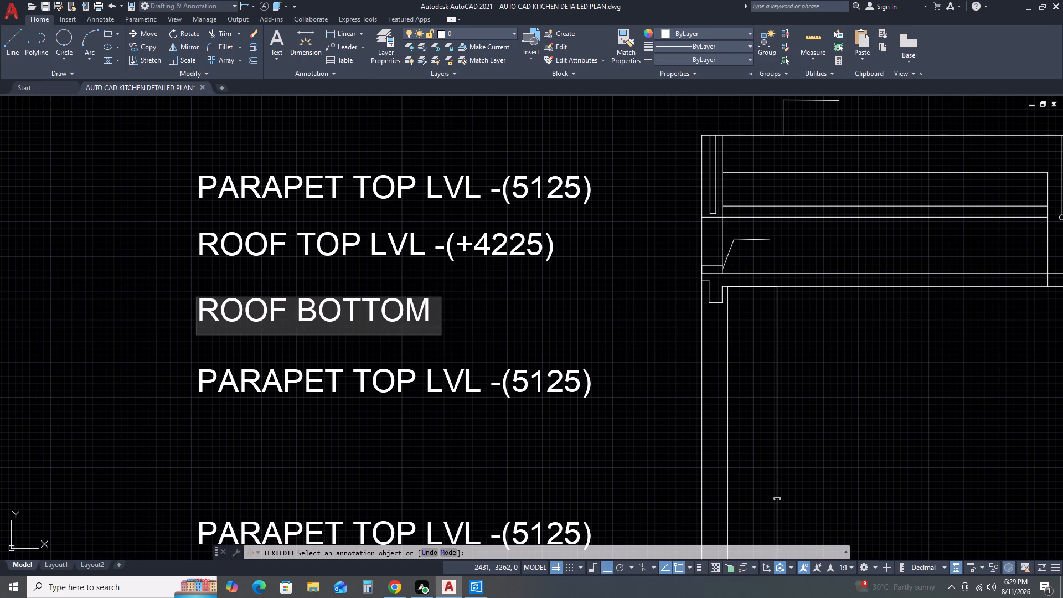
text(LVL)
key(space)
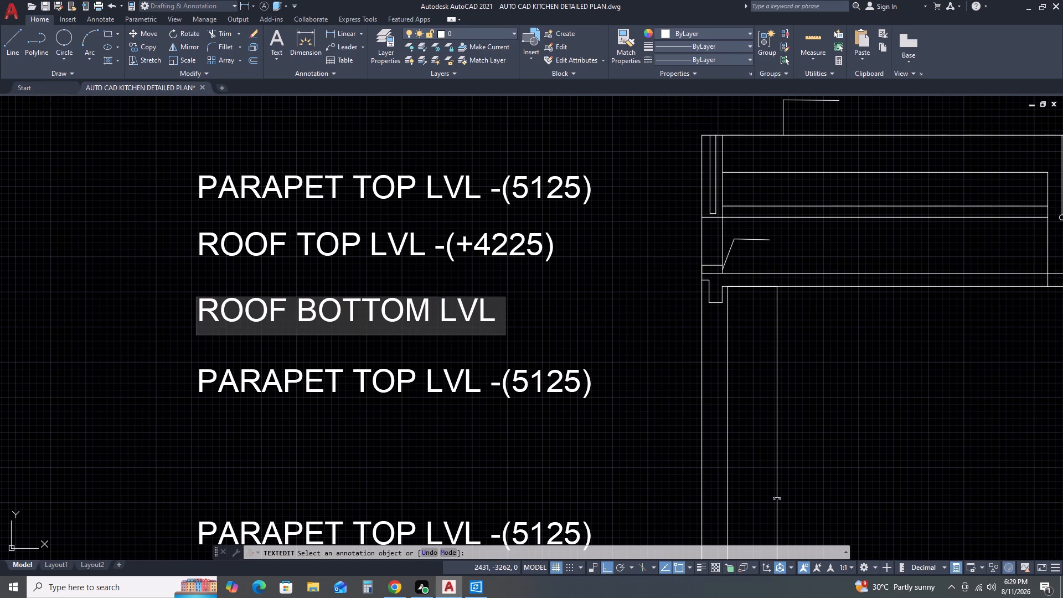
key(equal)
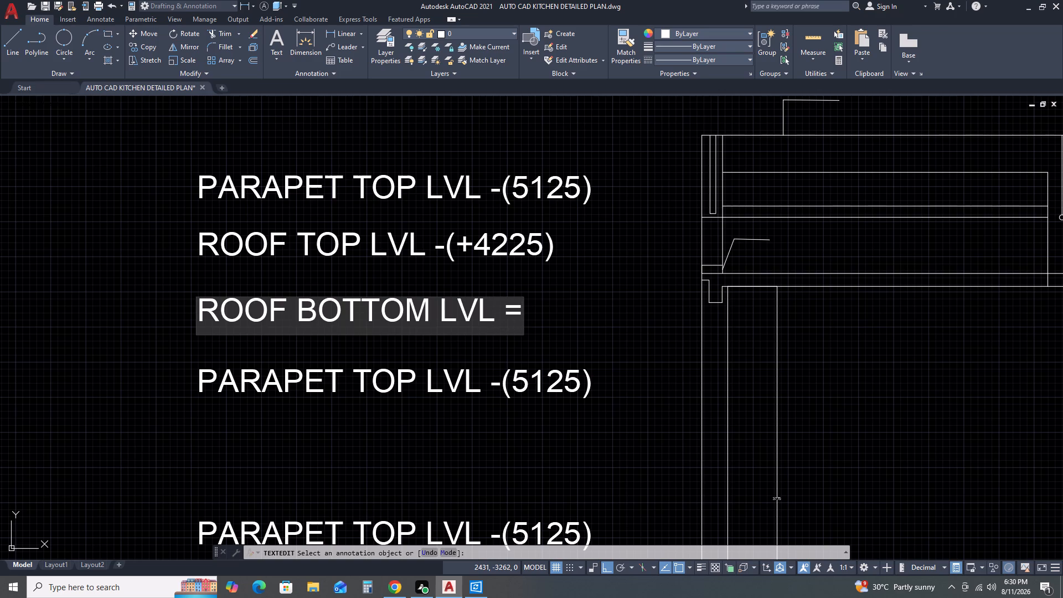
key(shift+parenleft)
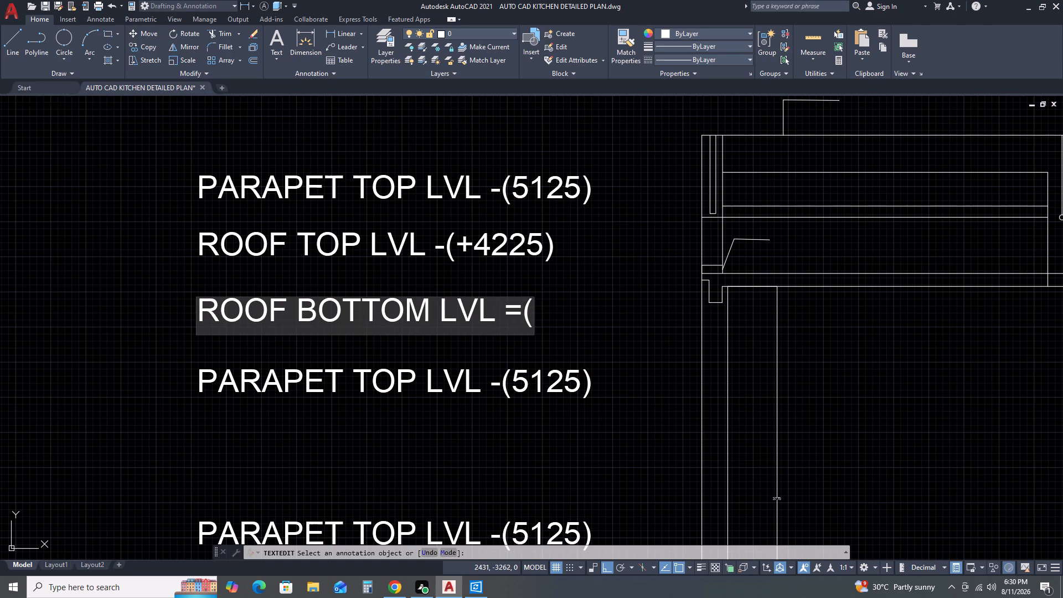
key(shift+plus)
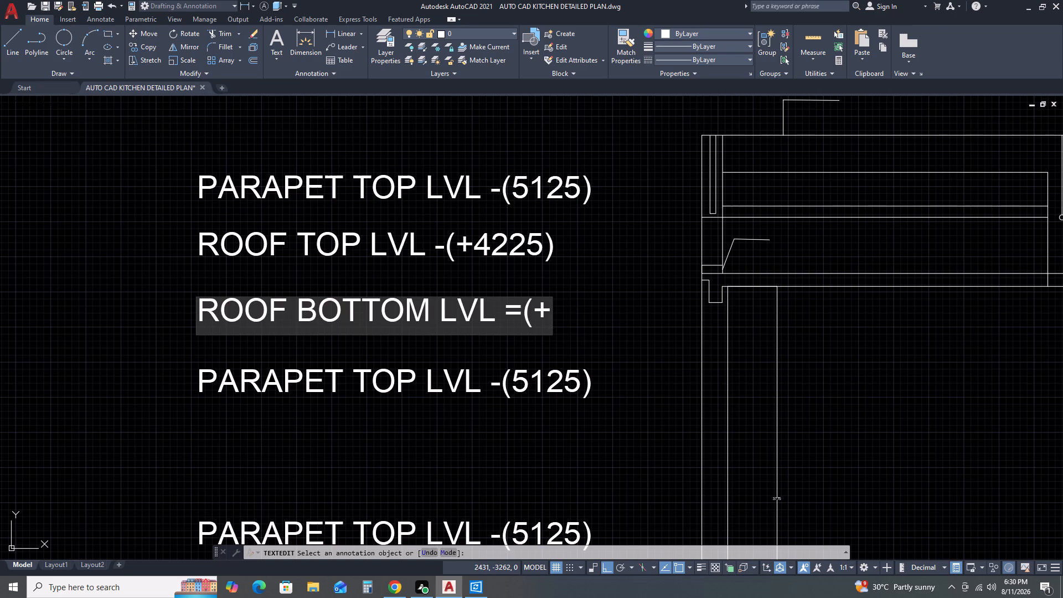
text(41)
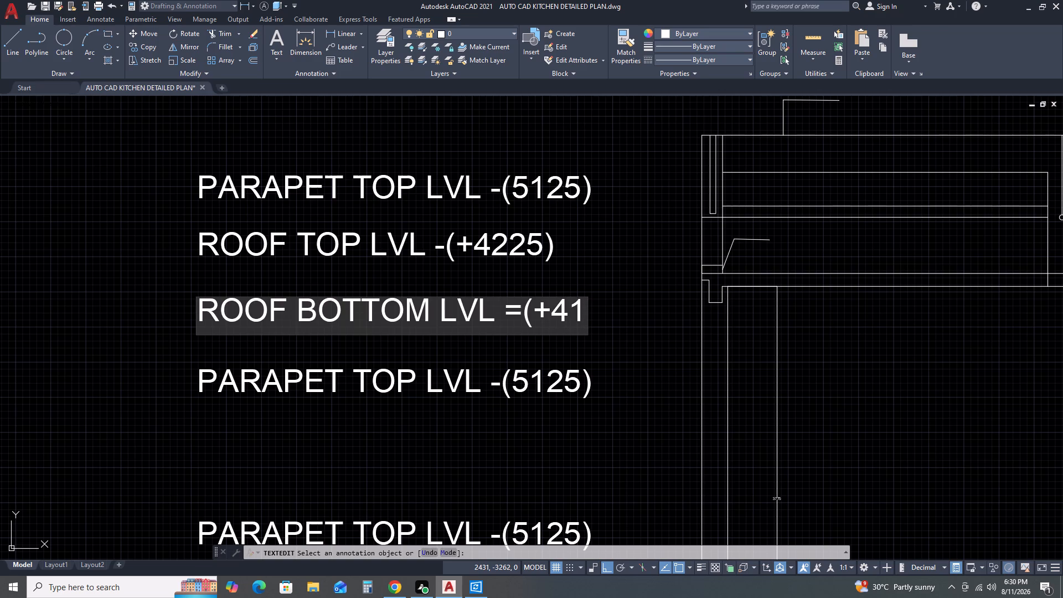
text(00)
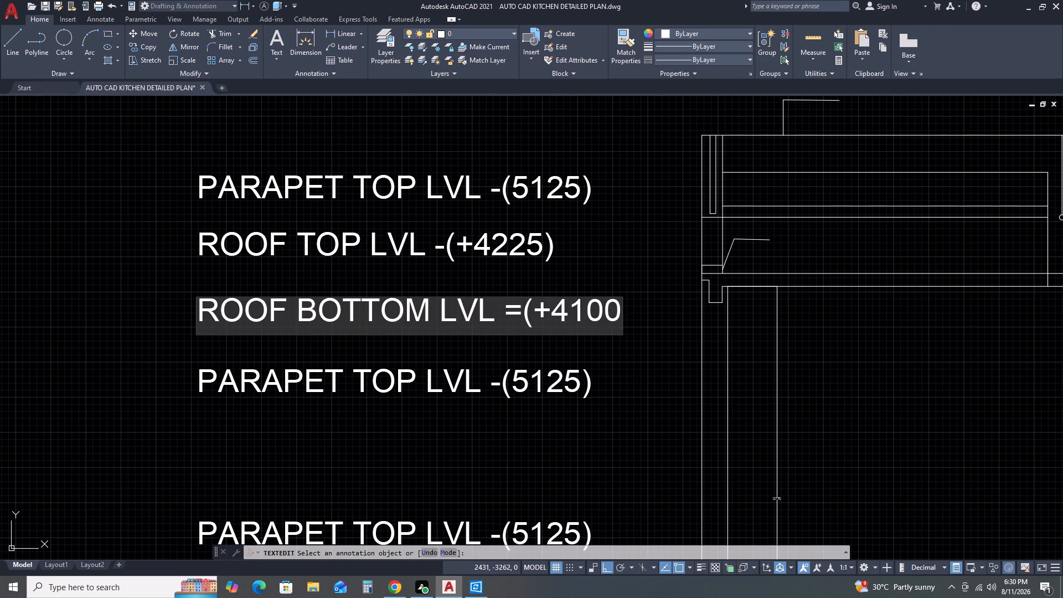
key(shift+parenright)
click(332, 379)
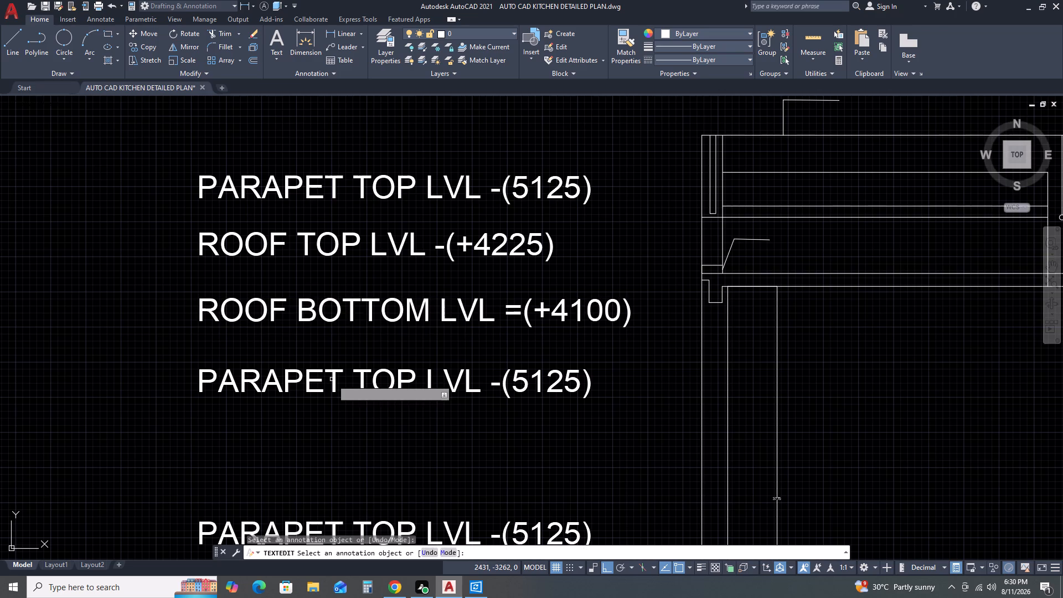
Change the fourth level label from the top to BM BOTTOM LVL =(+3775).
click(334, 382)
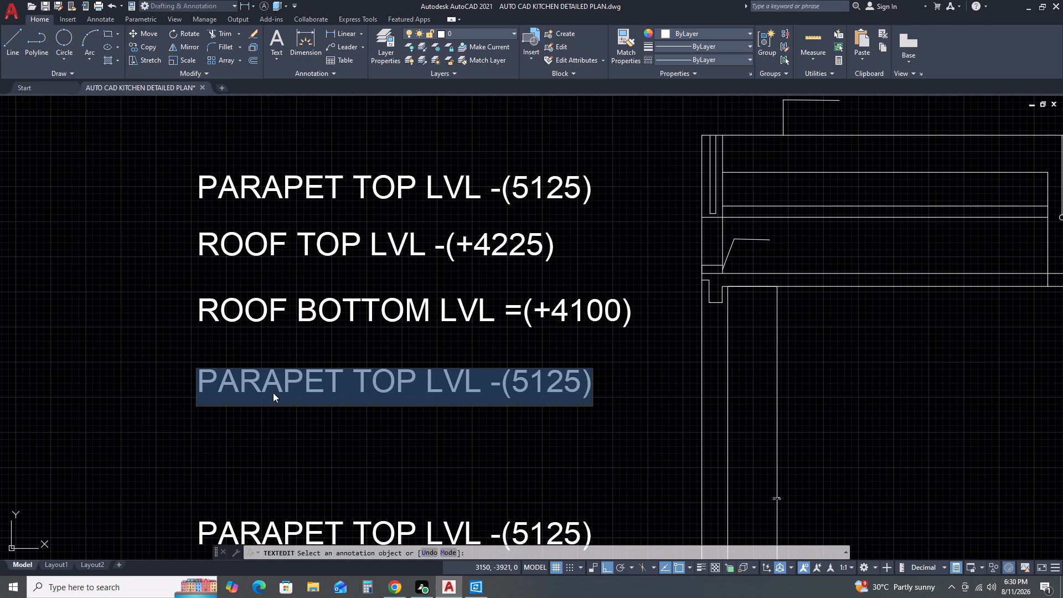
key(b)
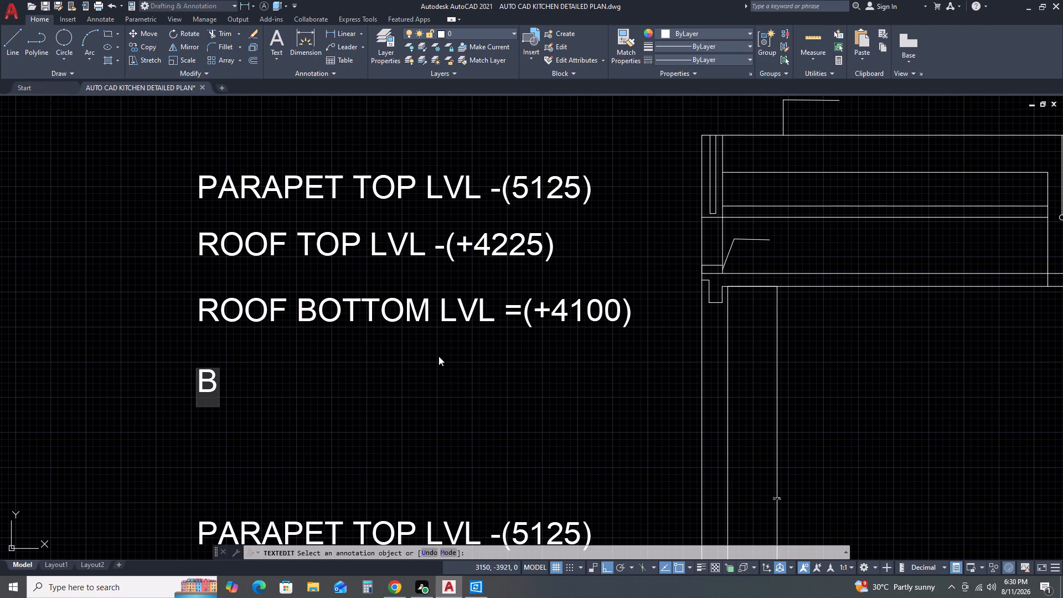
scroll(427, 344, down, 1)
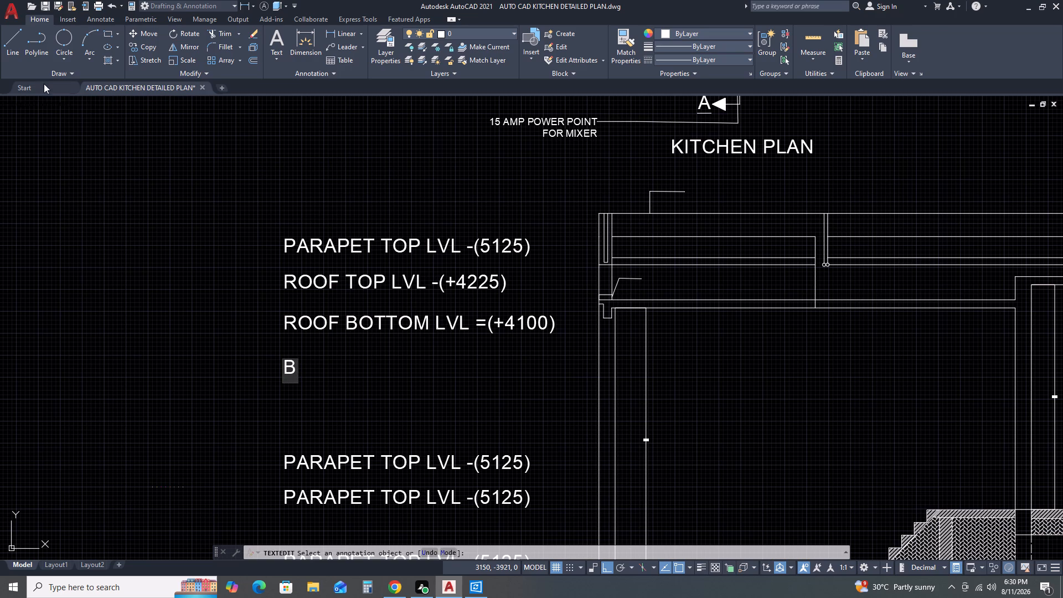
text(OTTOM)
key(space)
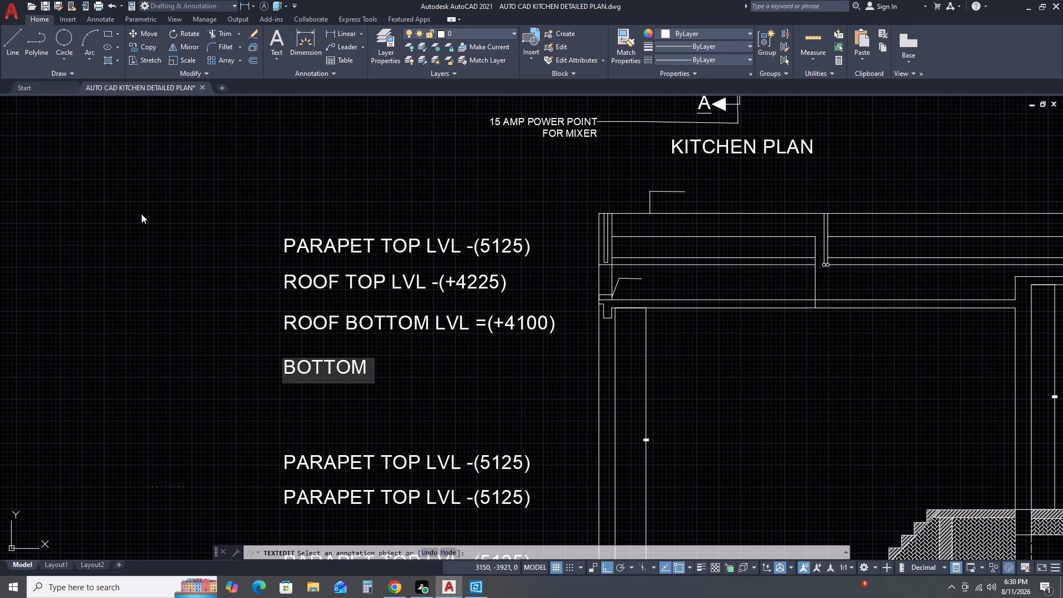
key(BackSpace)
key(BackSpace)
key(BackSpace)
key(BackSpace)
key(BackSpace)
key(BackSpace)
key(BackSpace)
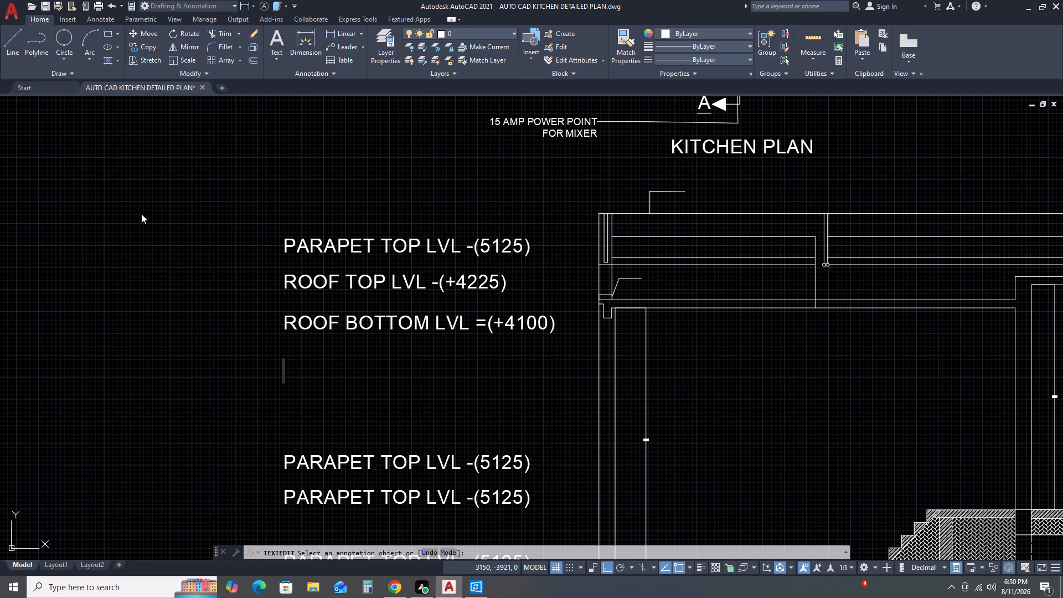
text(BVM)
key(space)
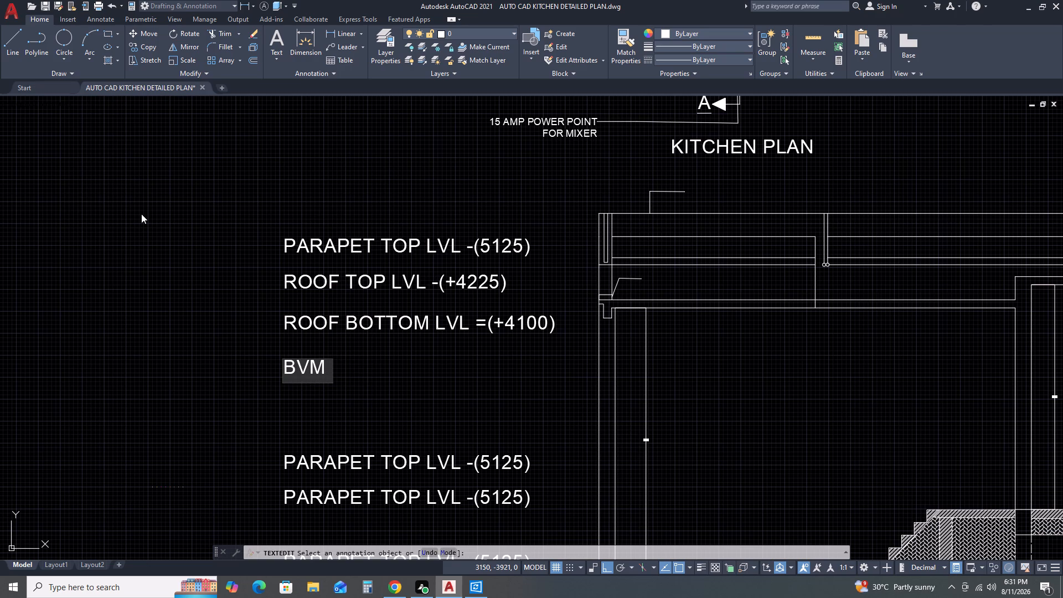
key(BackSpace)
key(BackSpace)
key(BackSpace)
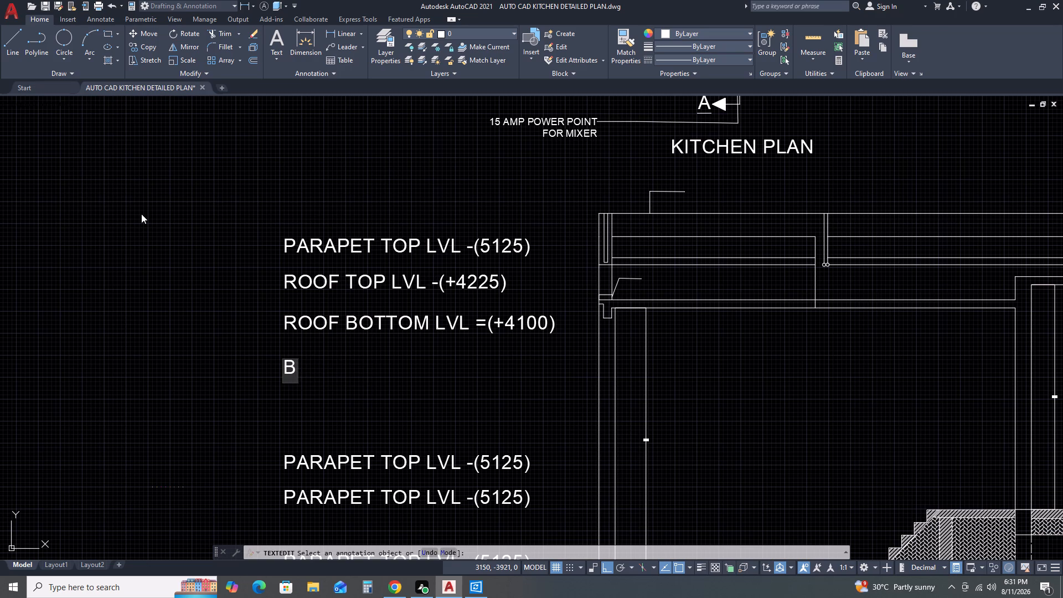
text(M BOOT)
key(BackSpace)
key(BackSpace)
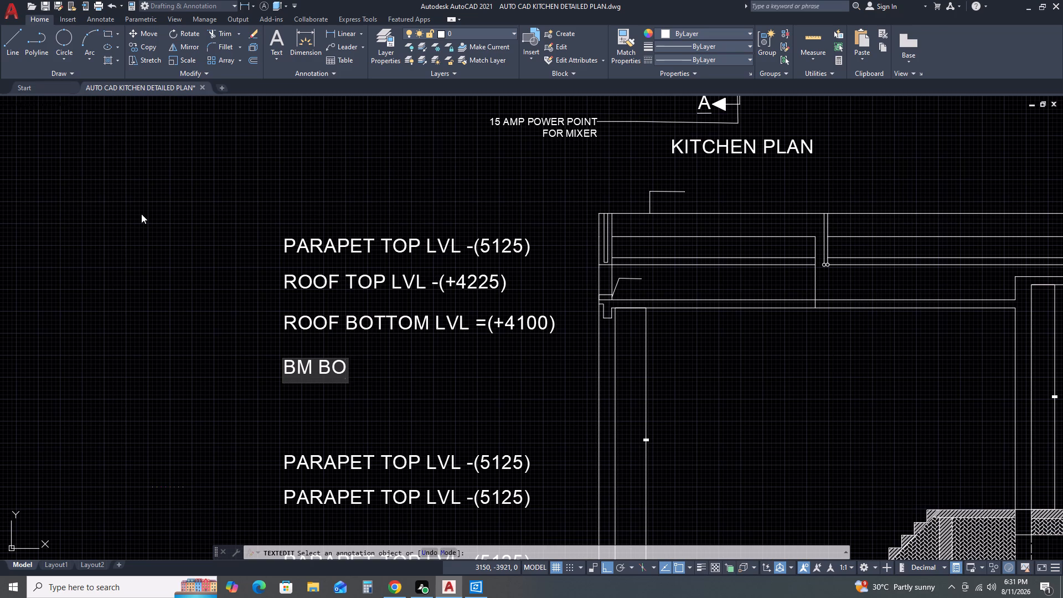
text(TTOM)
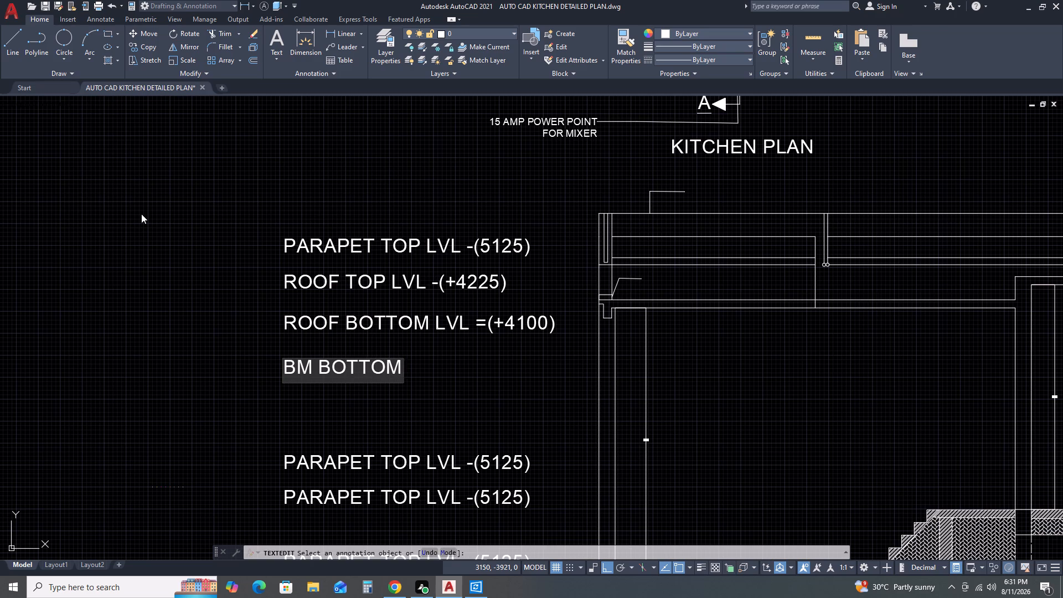
key(space)
text(LVL)
key(space)
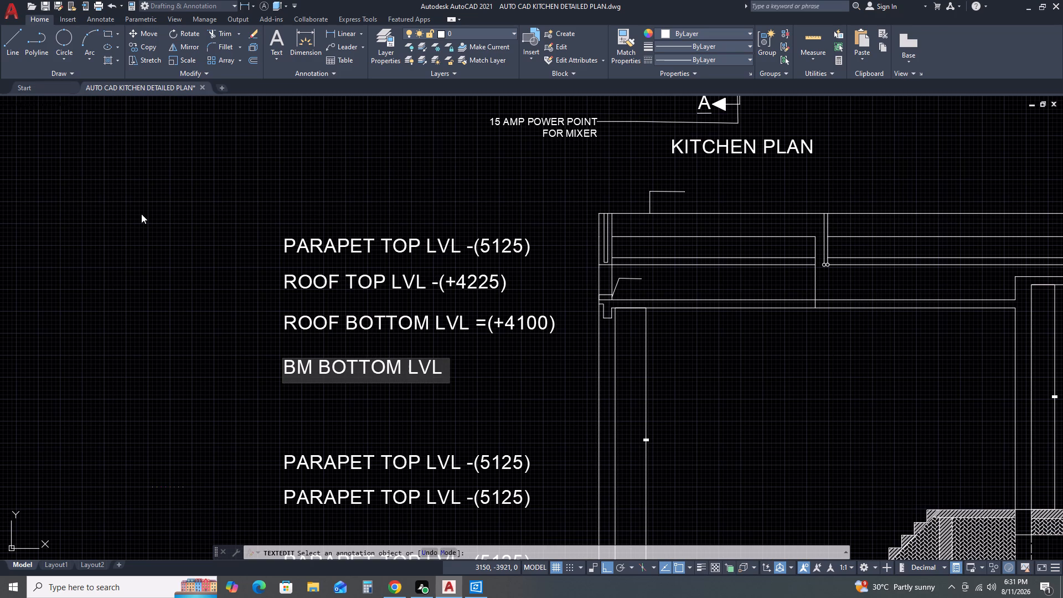
key(equal)
key(shift+parenleft)
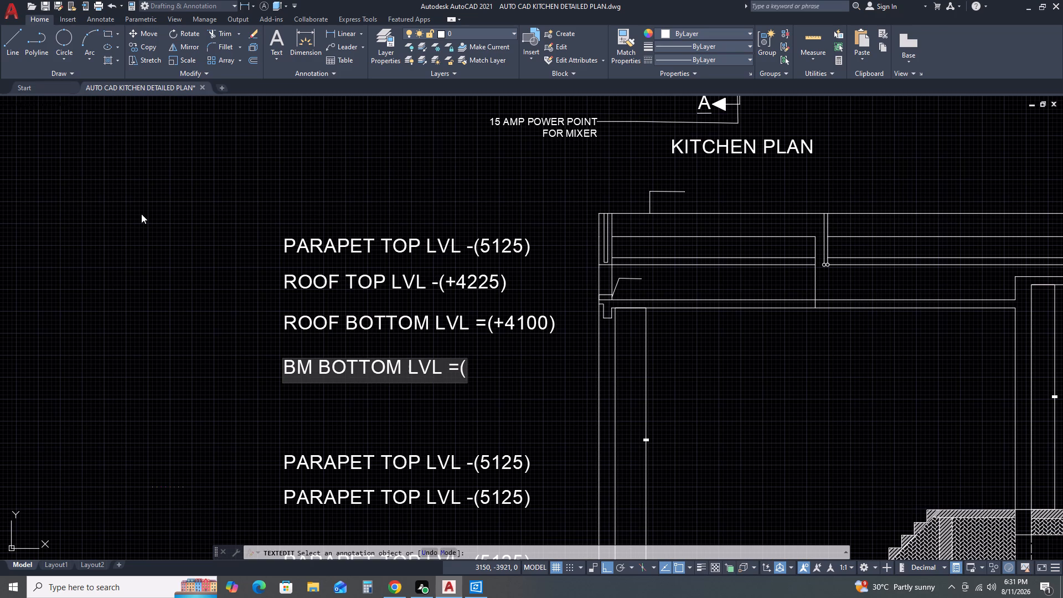
key(shift+plus)
text(3775)
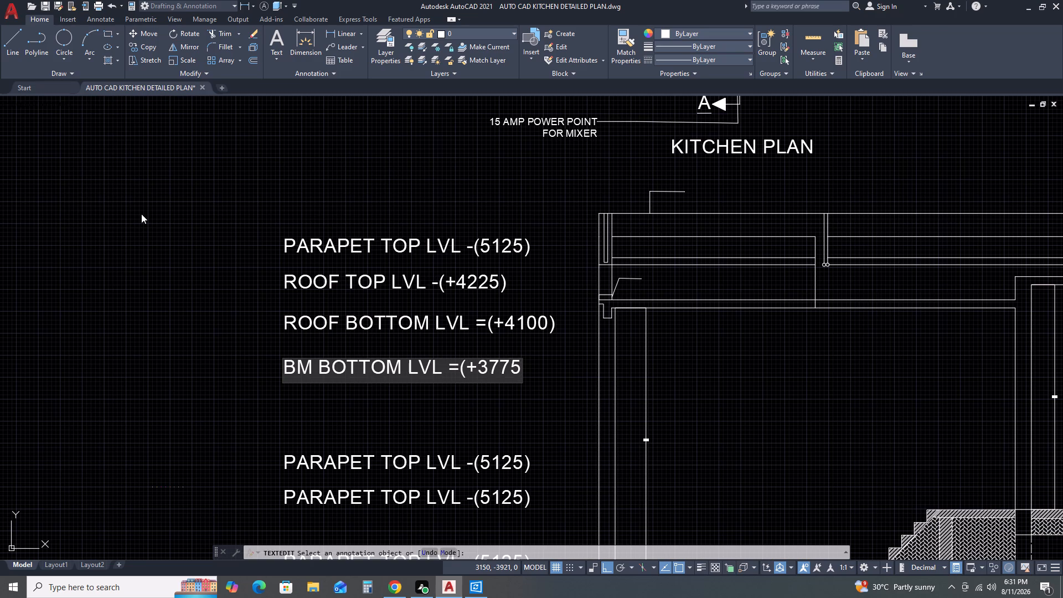
key(shift+parenright)
scroll(326, 414, down, 2)
middle_drag(326, 447, 342, 352)
click(348, 339)
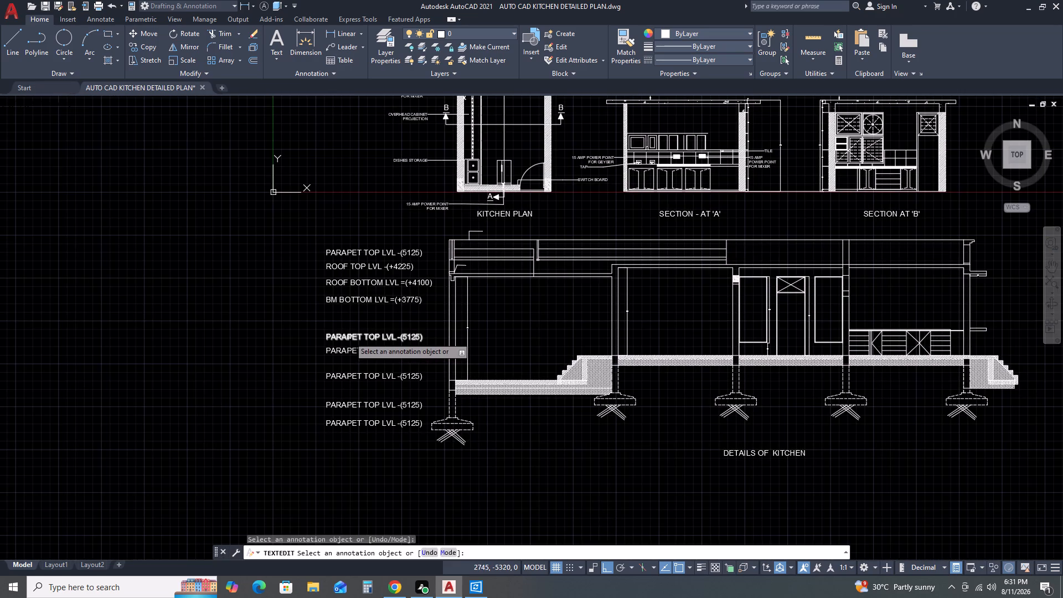
Change the fifth level label from the top to LINTEL LVL=(+3775).
click(349, 337)
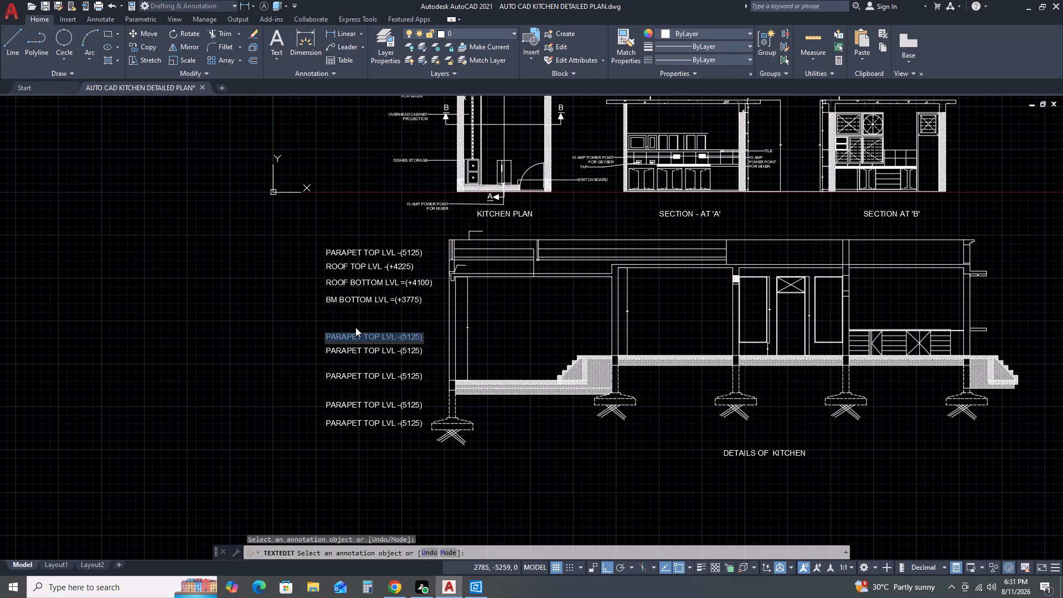
text(LINTEL)
key(space)
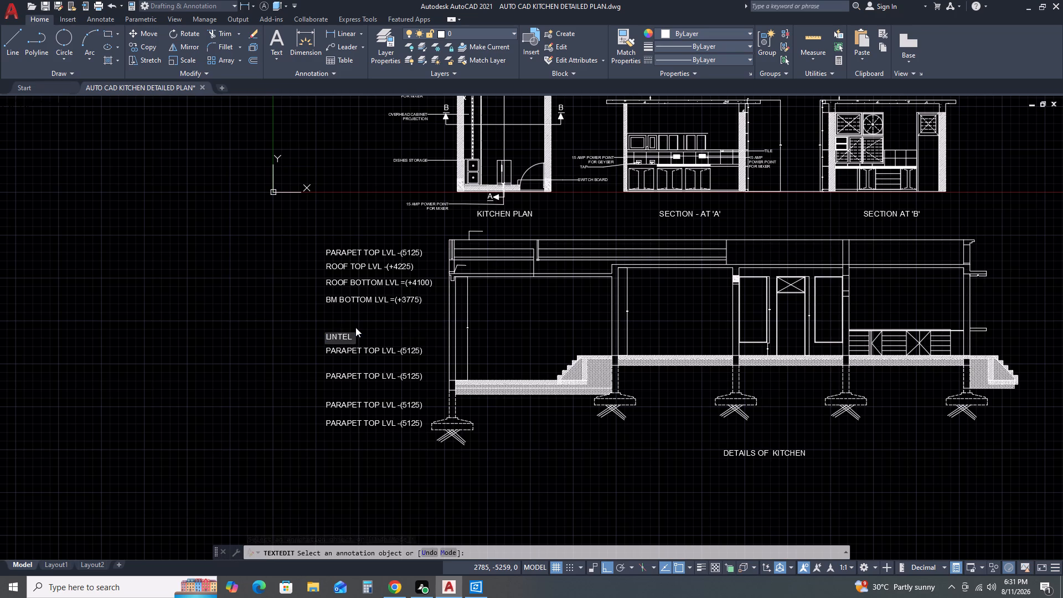
text(LVL)
key(equal)
key(shift+parenleft)
key(shift+plus)
key(3)
text(77)
key(3)
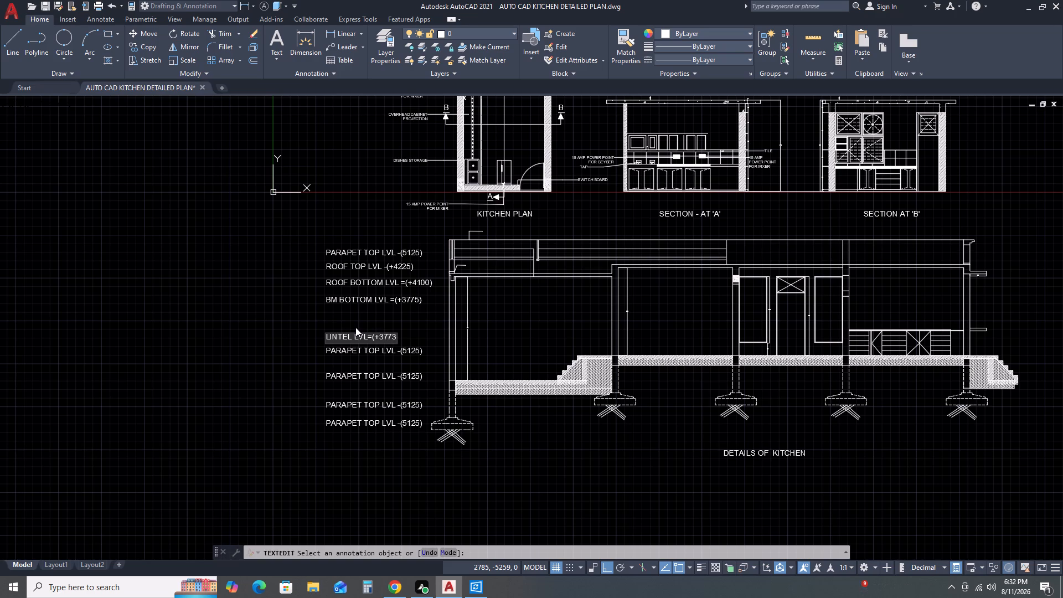
key(BackSpace)
key(5)
key(shift+parenright)
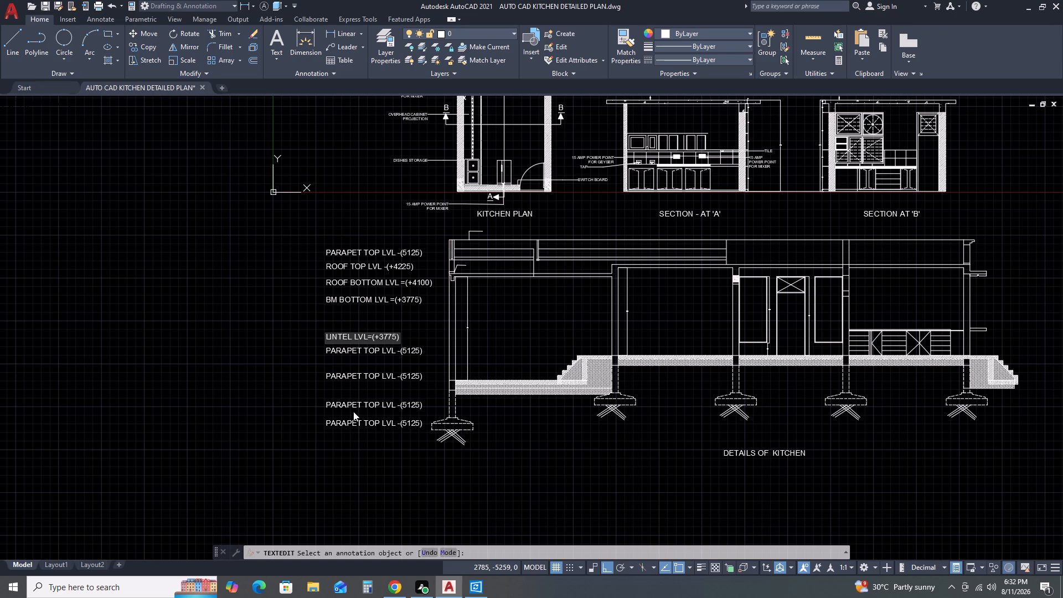
click(384, 350)
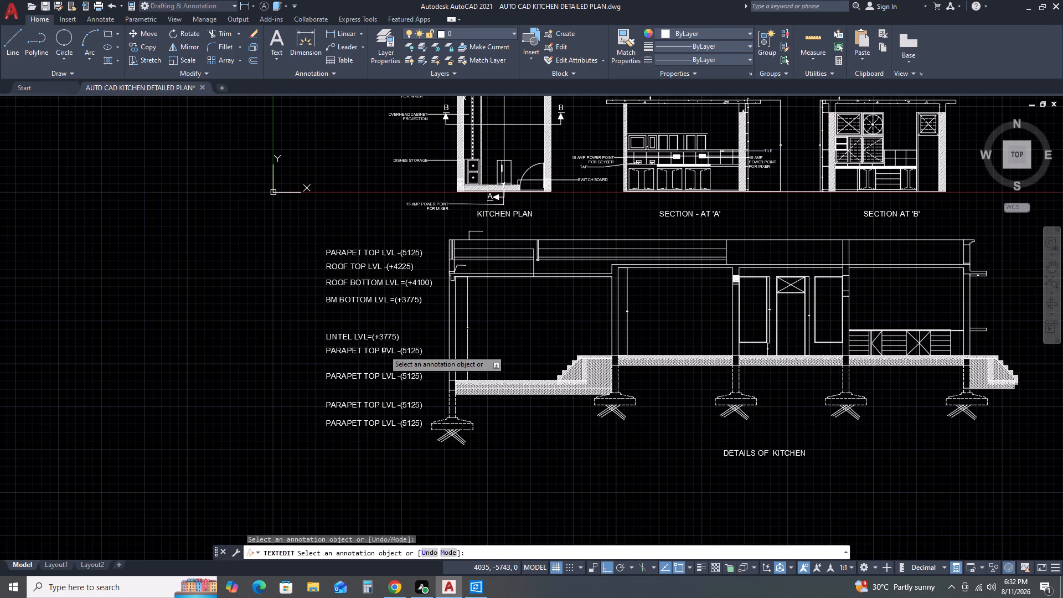
Change the sixth level label from the top to CILL LVL =(+1800).
click(383, 350)
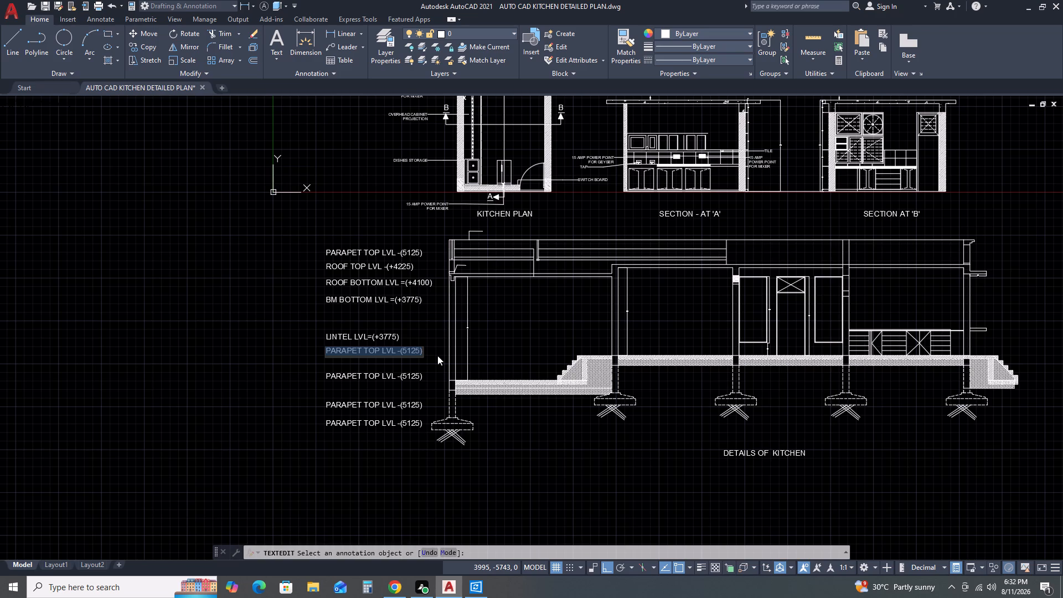
text(CLLL)
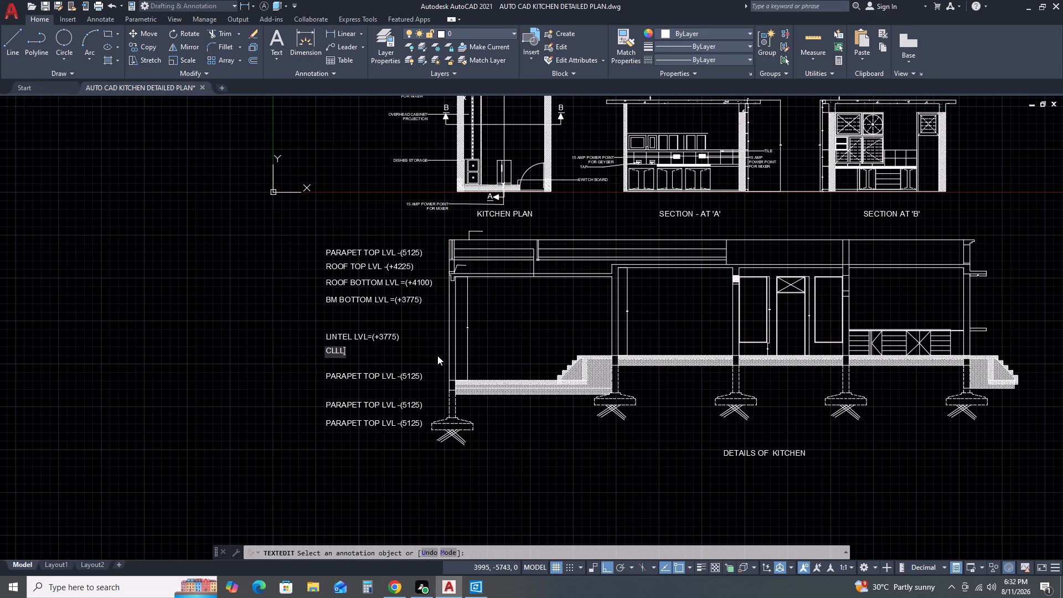
key(BackSpace)
key(space)
text(LVL)
key(space)
key(BackSpace)
key(BackSpace)
key(BackSpace)
key(BackSpace)
key(BackSpace)
key(BackSpace)
key(BackSpace)
text(ILL)
key(space)
text(LVL)
key(space)
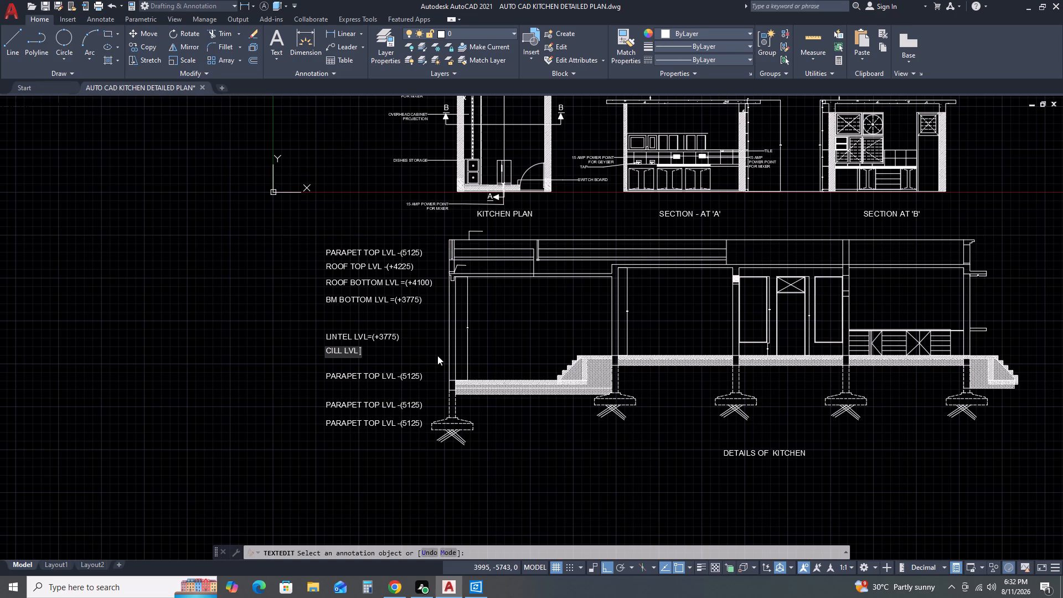
key(shift+plus)
key(BackSpace)
key(equal)
key(shift+parenleft)
key(shift+plus)
text(1800)
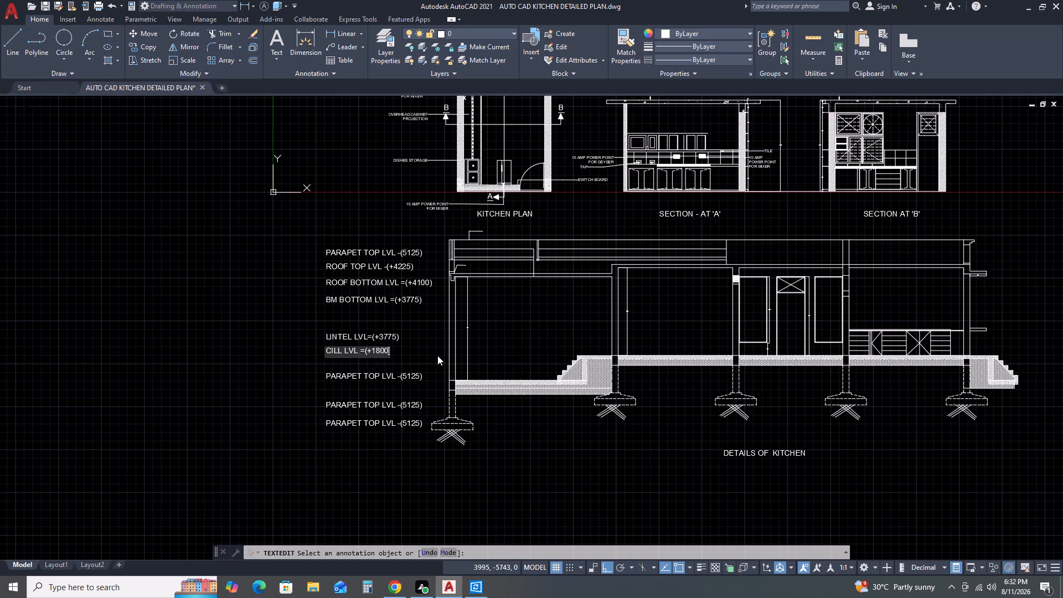
key(shift+parenright)
click(401, 375)
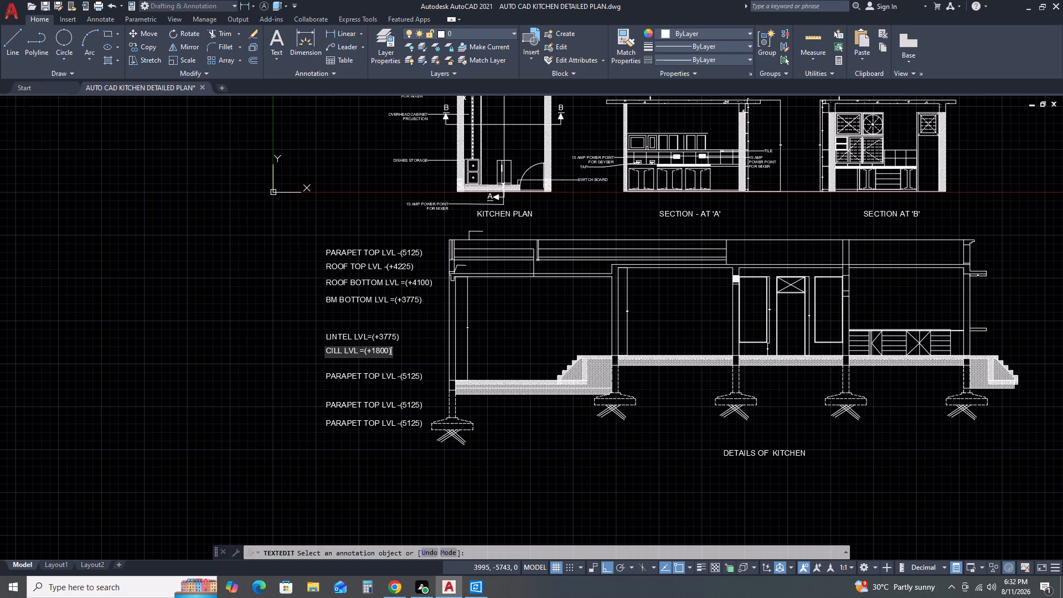
Change the seventh level label from the top to PLINTH LVL-(+900).
click(401, 377)
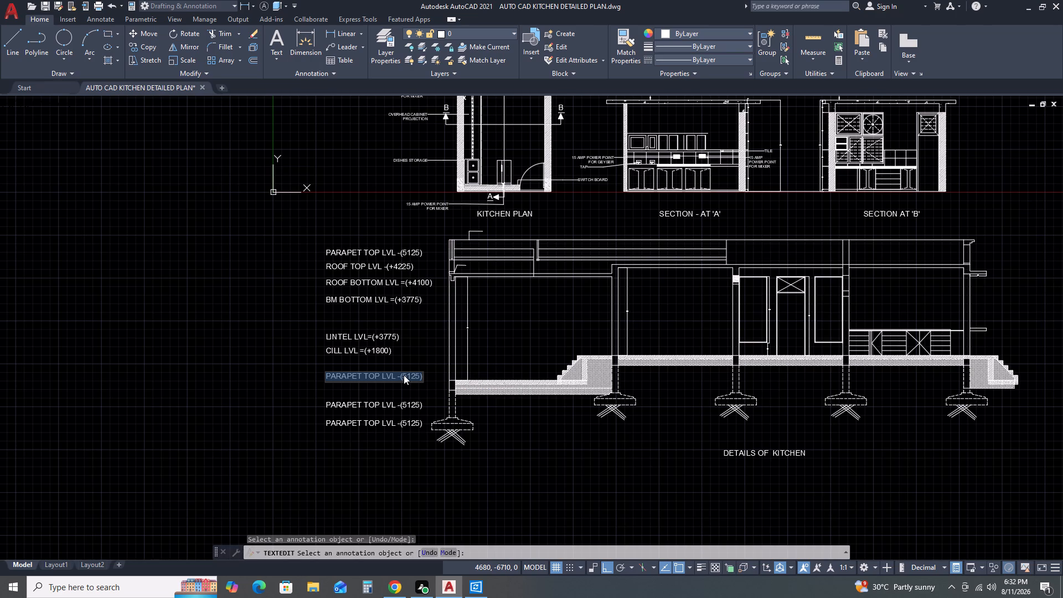
text(PLIM)
key(BackSpace)
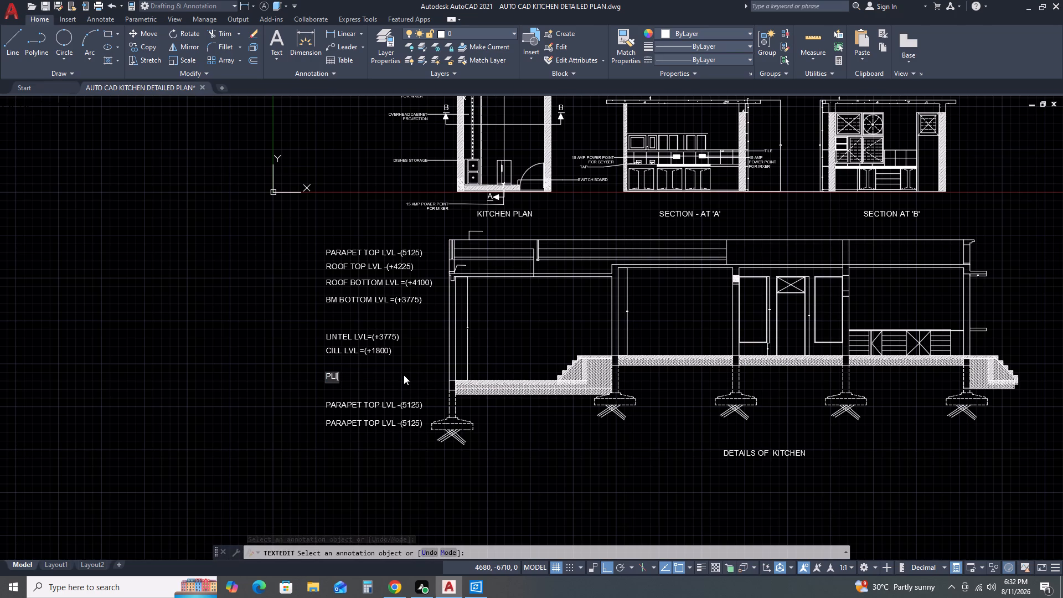
text(NC)
key(BackSpace)
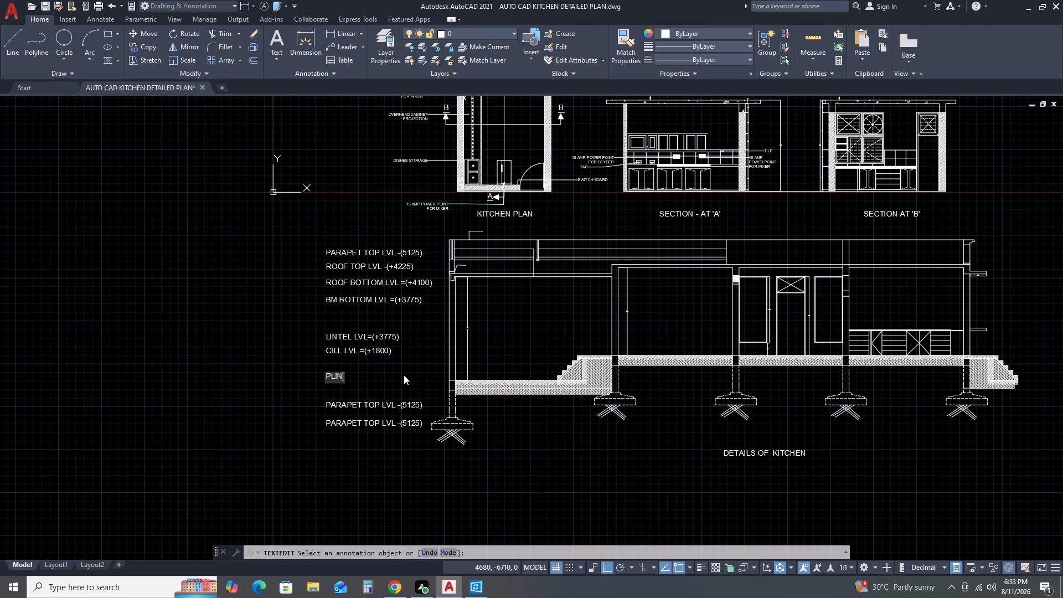
text(TH)
key(space)
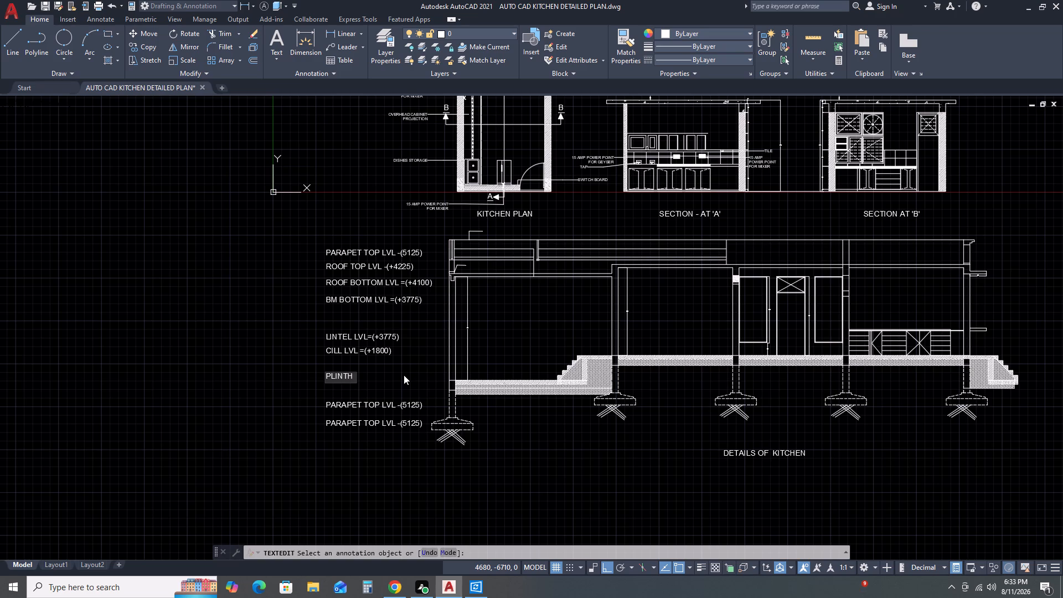
text(LVL)
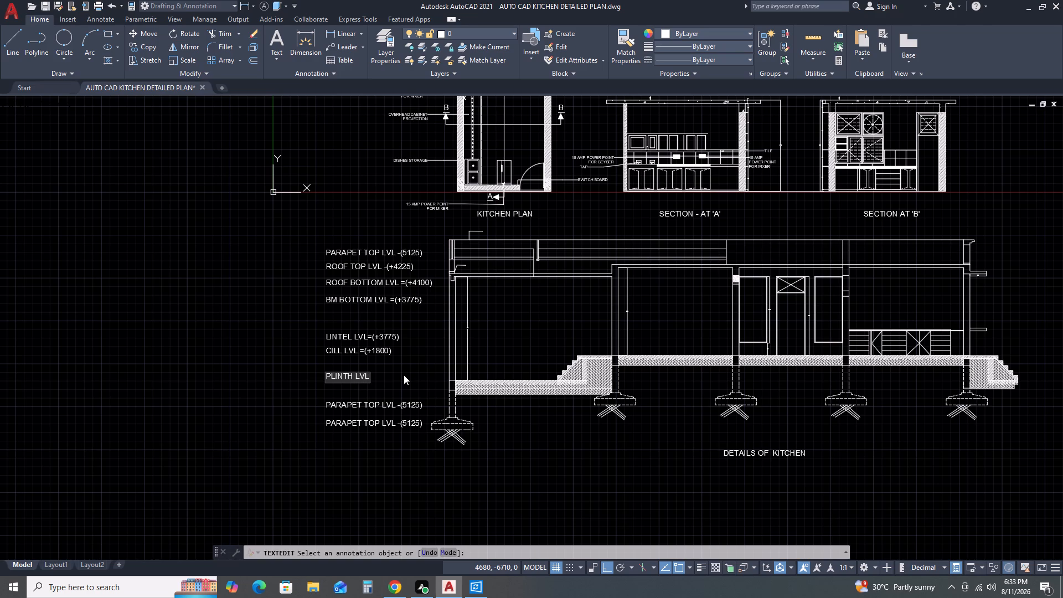
key(minus)
key(shift+parenleft)
text(900)
key(shift+parenright)
scroll(369, 370, up, 4)
click(376, 393)
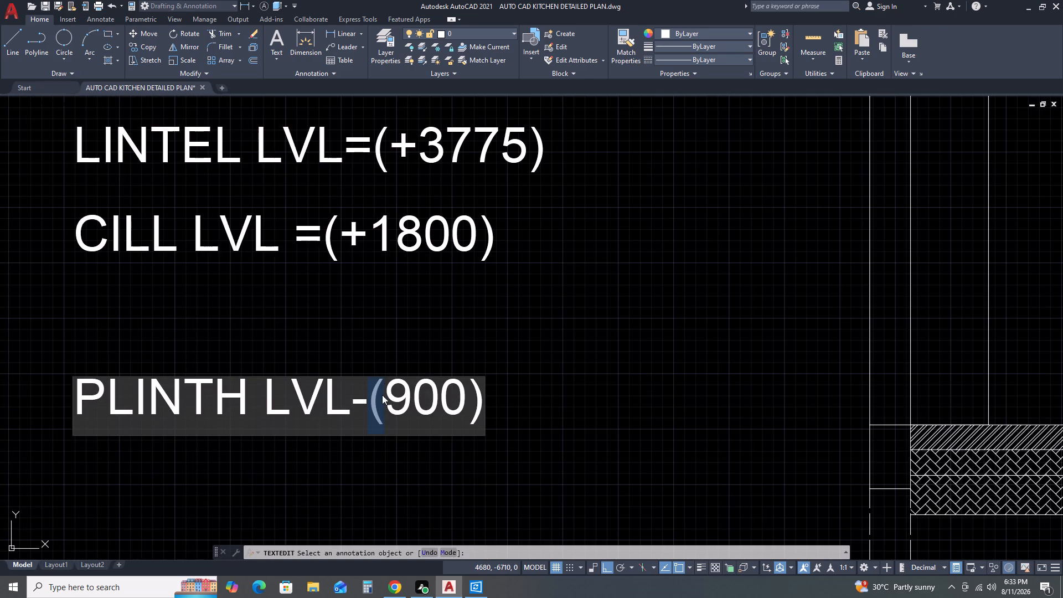
click(385, 395)
key(shift+plus)
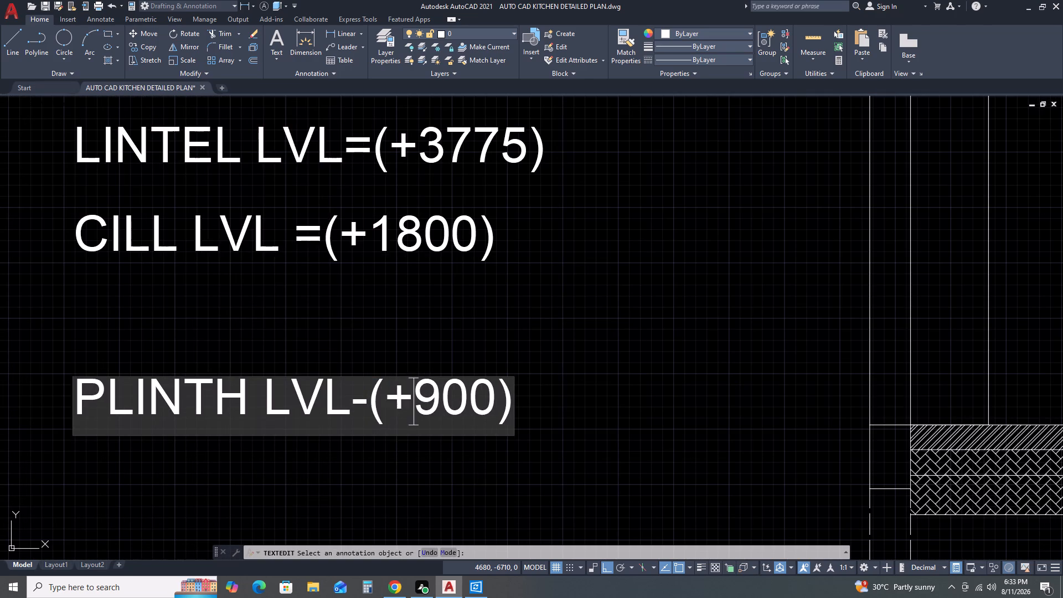
scroll(400, 379, down, 3)
click(423, 421)
Change the eighth level label from the top to GROUND LVL=(00).
click(423, 421)
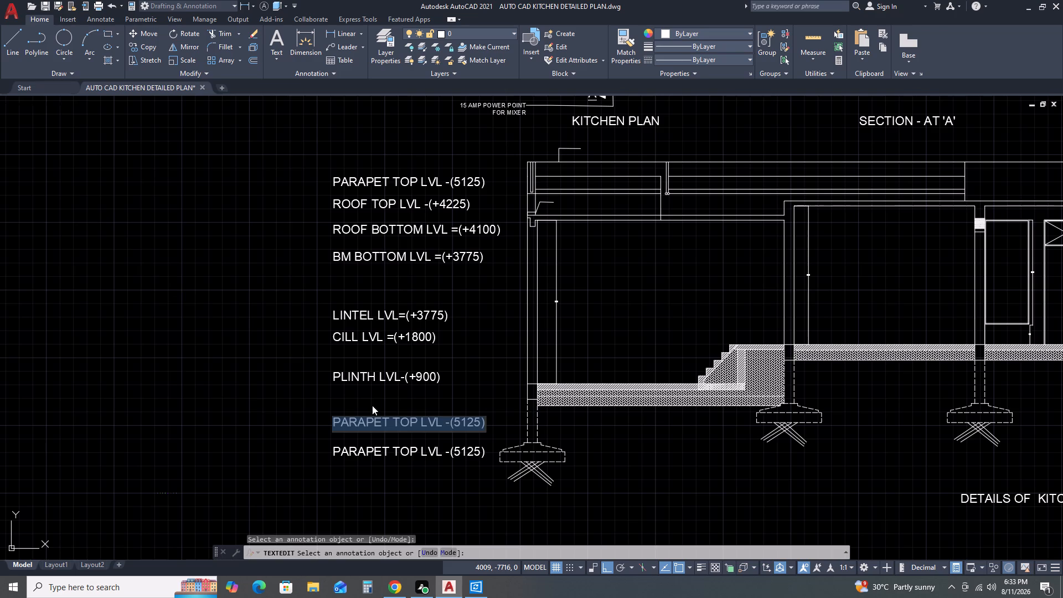
text(GROUND LEVR)
key(BackSpace)
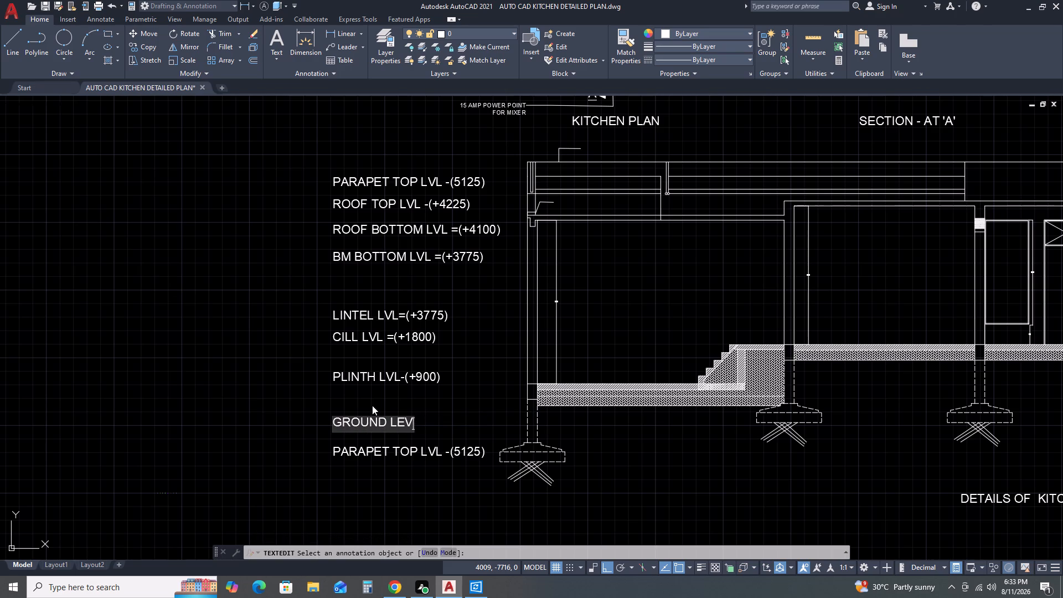
text(EL)
key(space)
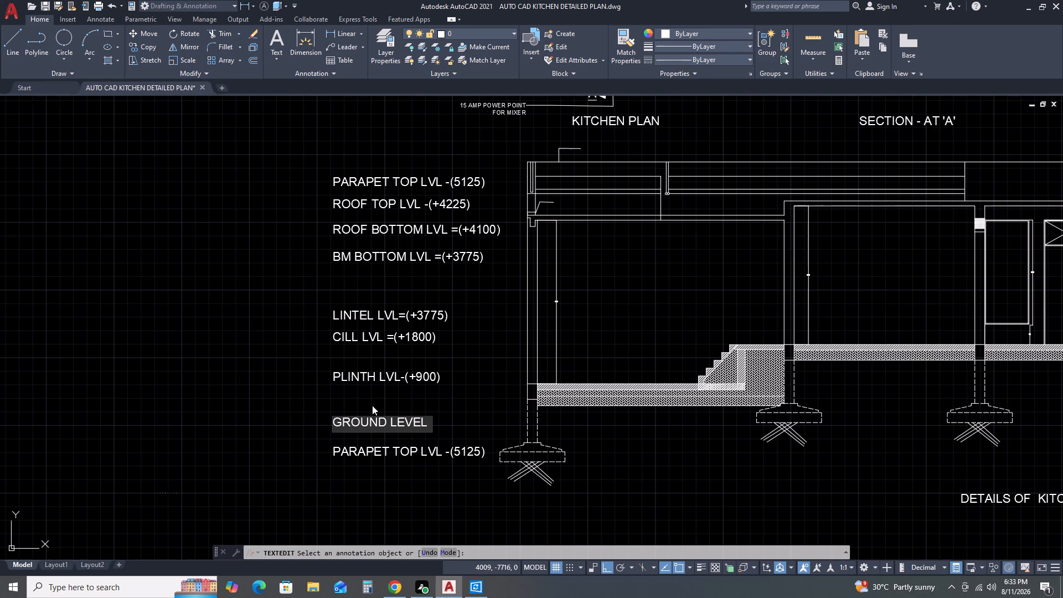
key(BackSpace)
key(BackSpace)
key(BackSpace)
key(BackSpace)
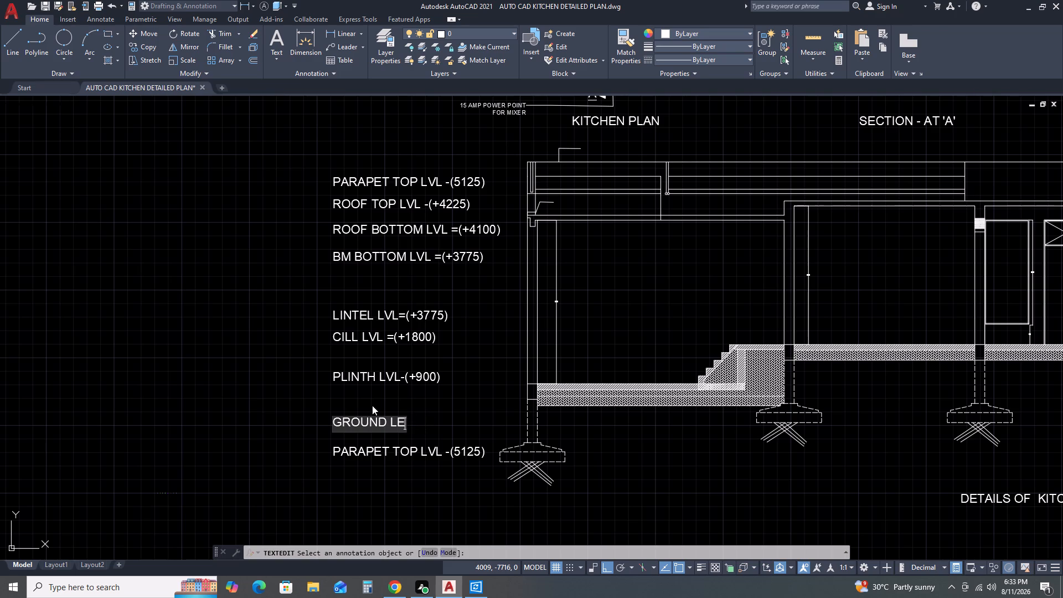
key(BackSpace)
text(VL)
key(equal)
text((00)
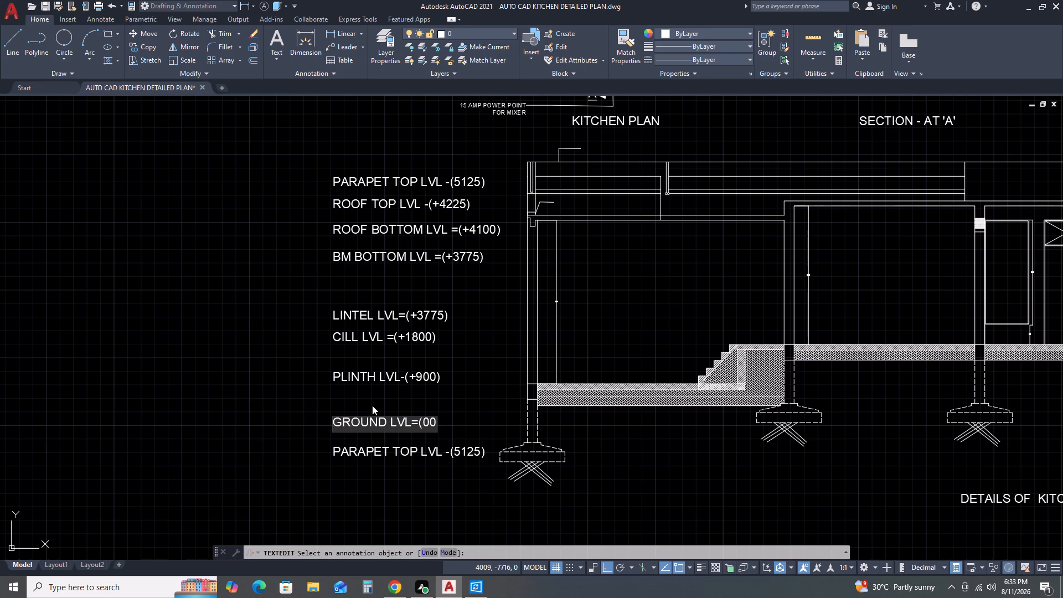
key(shift+parenright)
scroll(302, 345, down, 1)
double_click(336, 411)
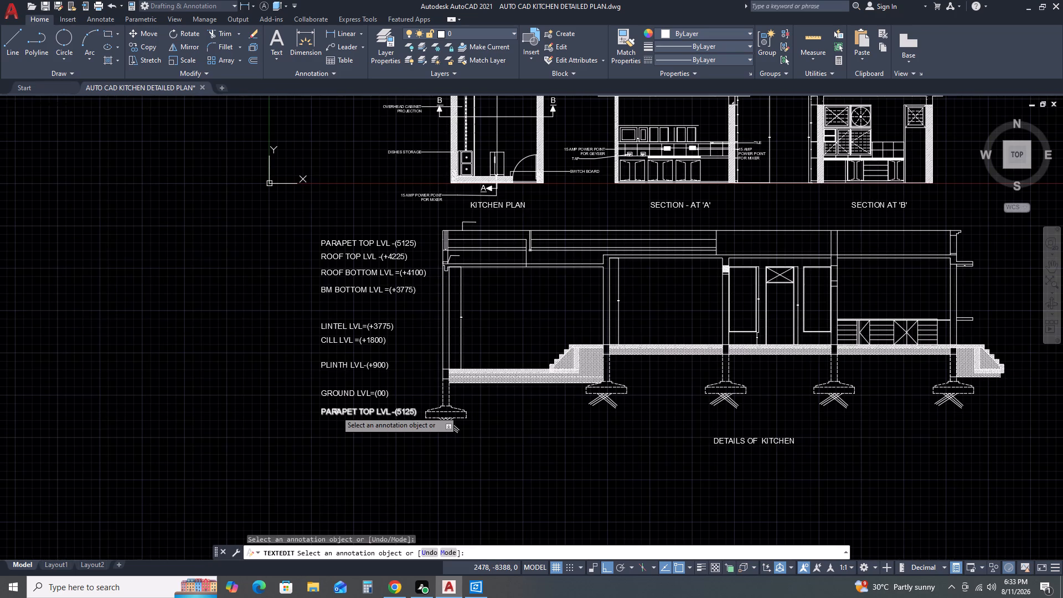
Change the lowest label in the column, beside the footing, to 1000 WIDE PLINTH and finish text editing.
click(336, 411)
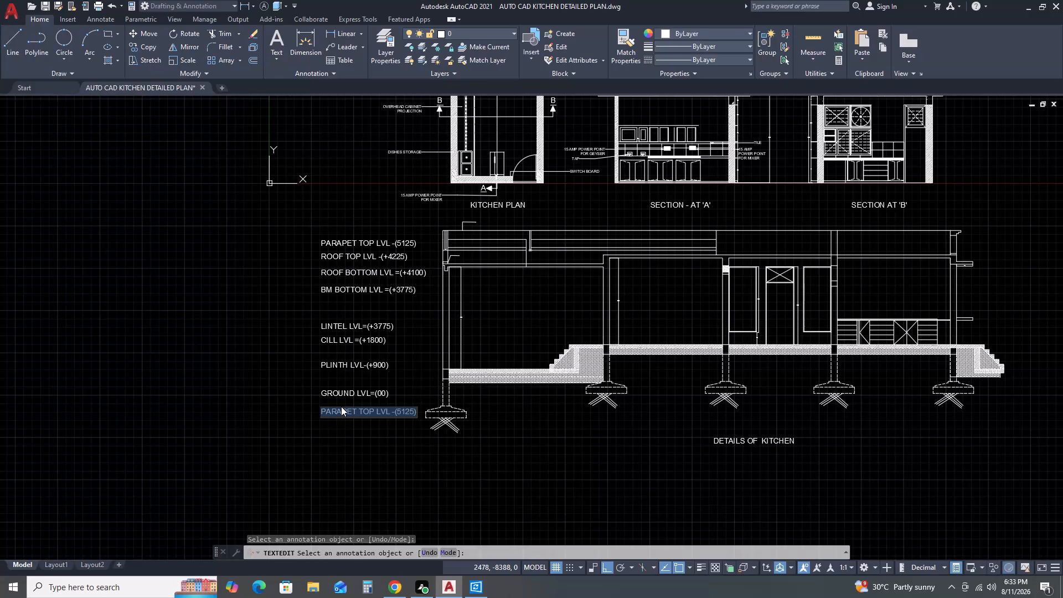
text(1000)
key(space)
text(WIDE)
key(space)
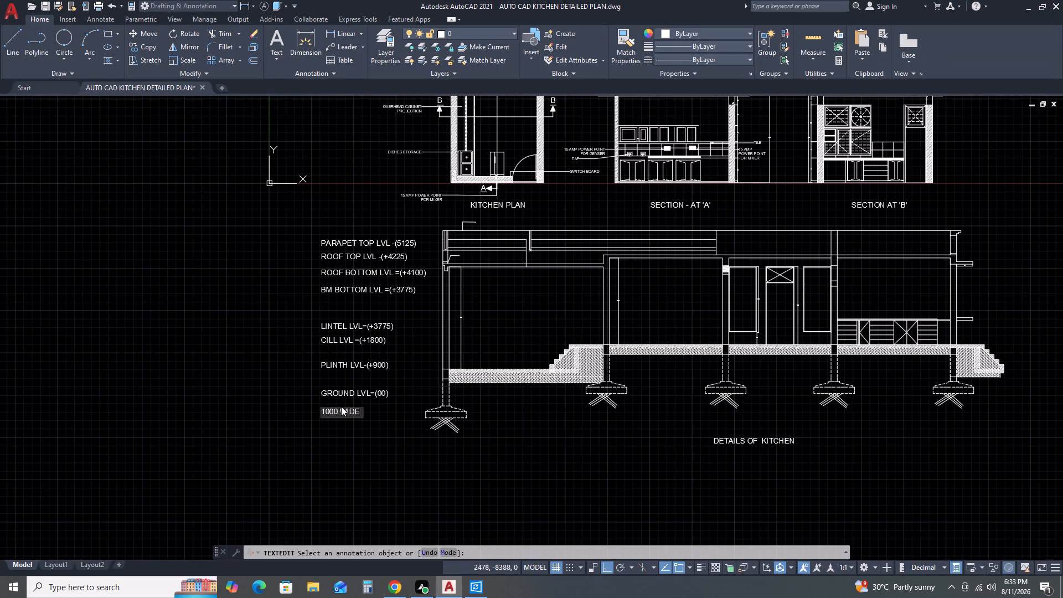
text(PLINTH)
key(space)
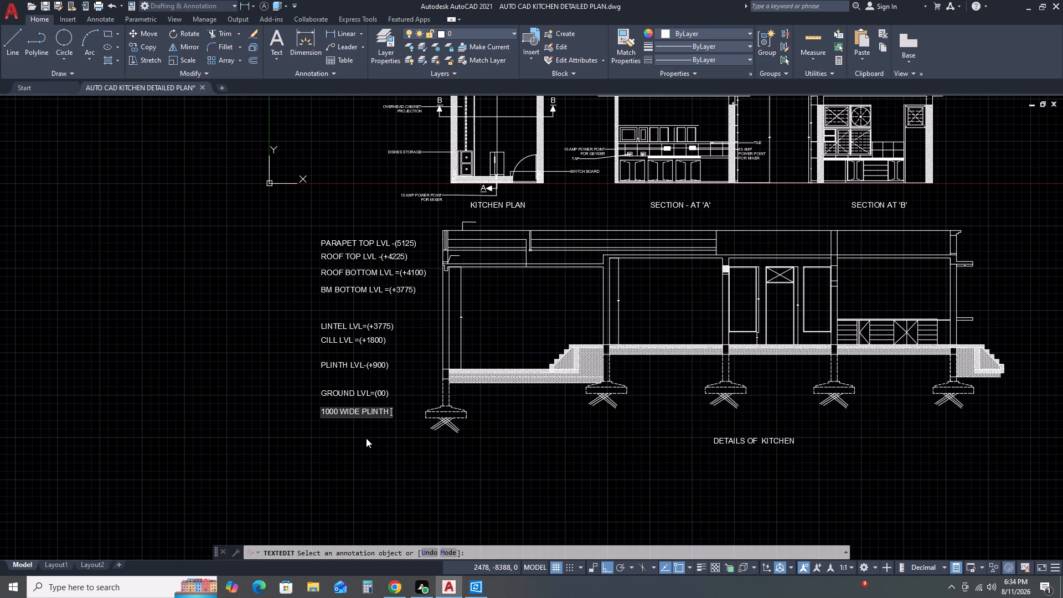
key(Return)
key(Escape)
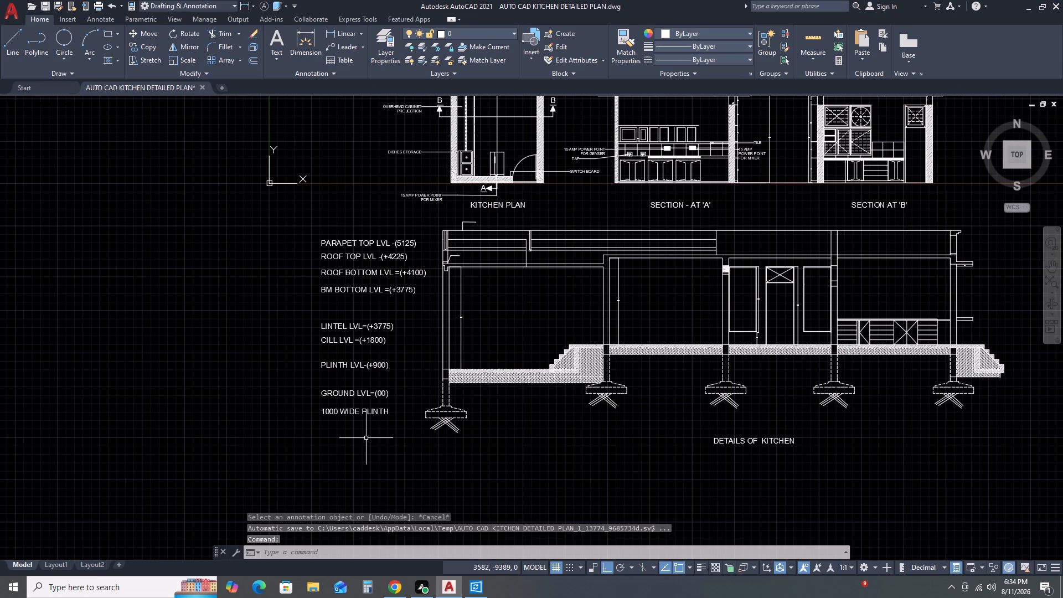
Copy the 1000 WIDE PLINTH label to two spots straight below it, the second with a larger gap.
middle_drag(324, 429, 355, 293)
click(396, 262)
click(358, 327)
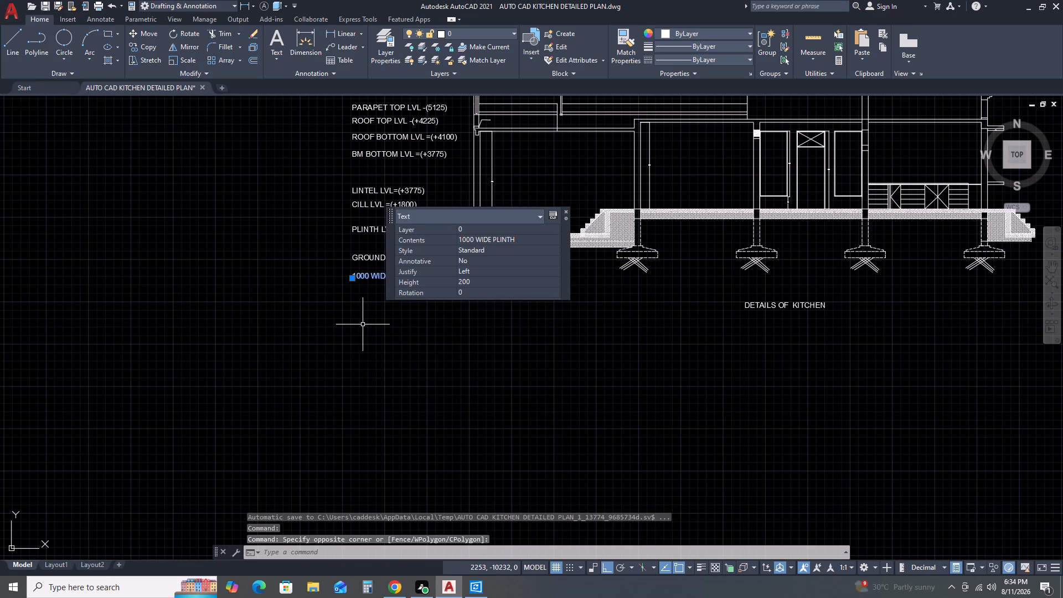
key(c)
key(o)
key(space)
click(383, 296)
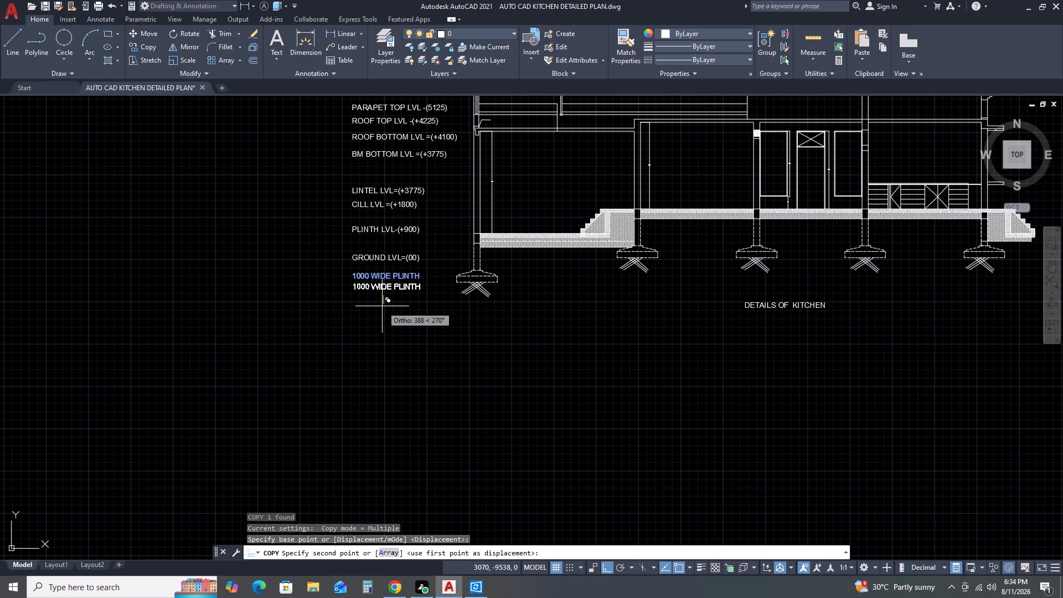
click(382, 311)
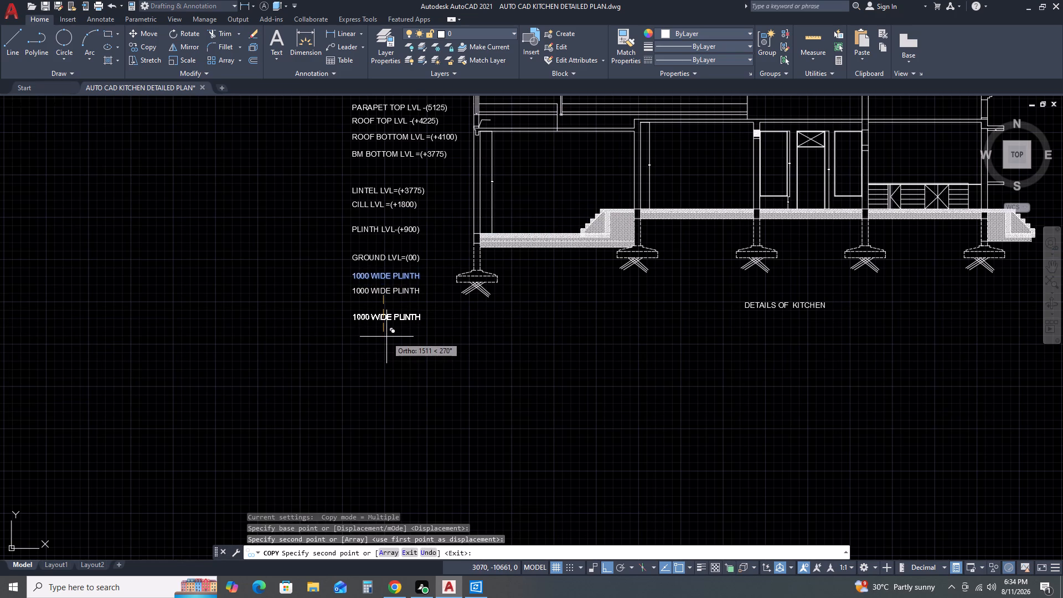
click(386, 337)
key(Escape)
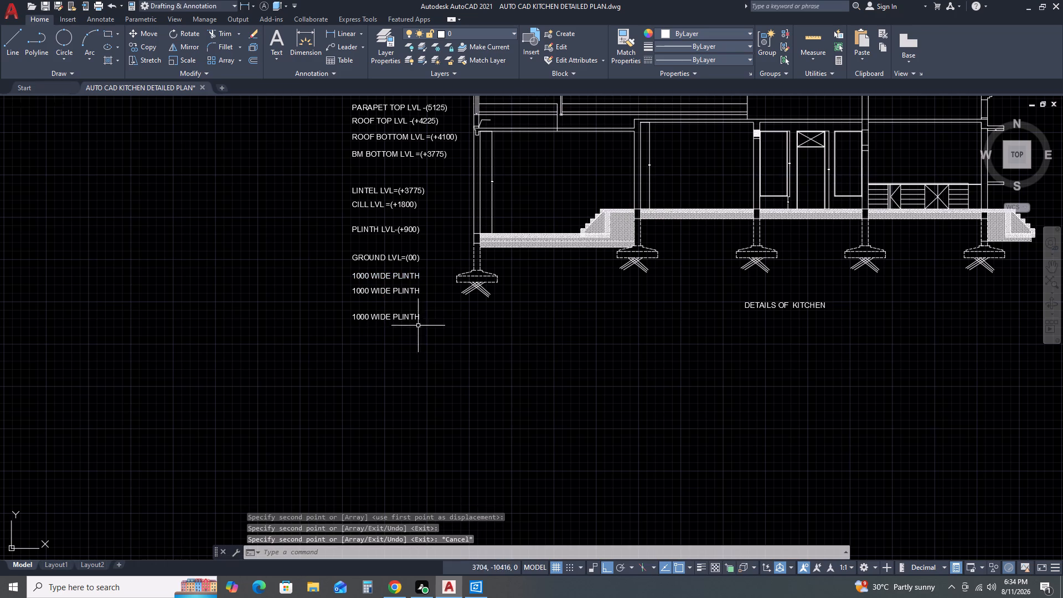
Change the upper copied label, directly below 1000 WIDE PLINTH, to PROJECTION WITH DRAIN.
double_click(416, 293)
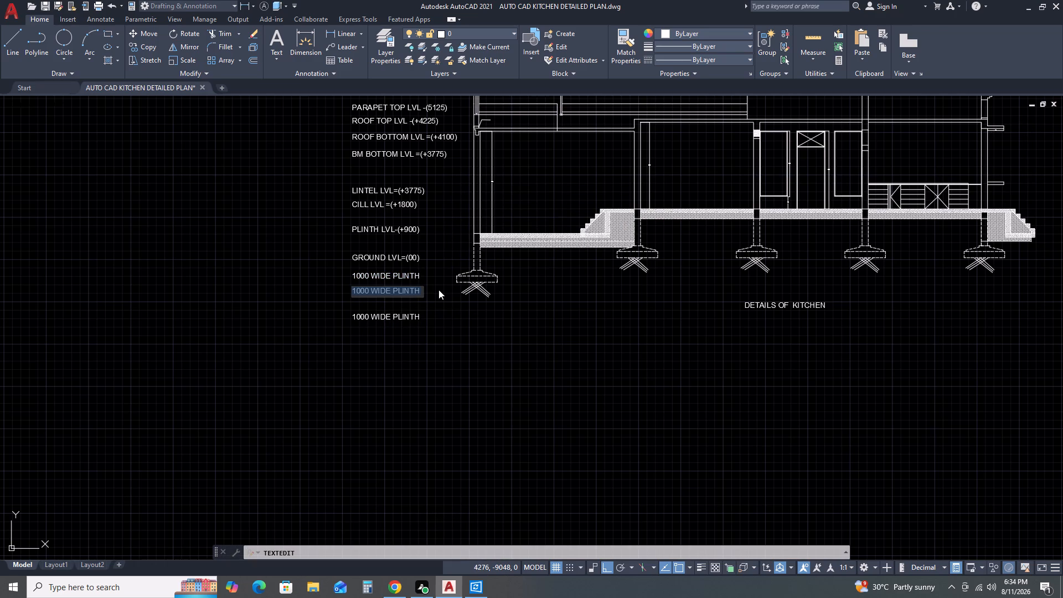
text(PROJECTION WITH DRAIN)
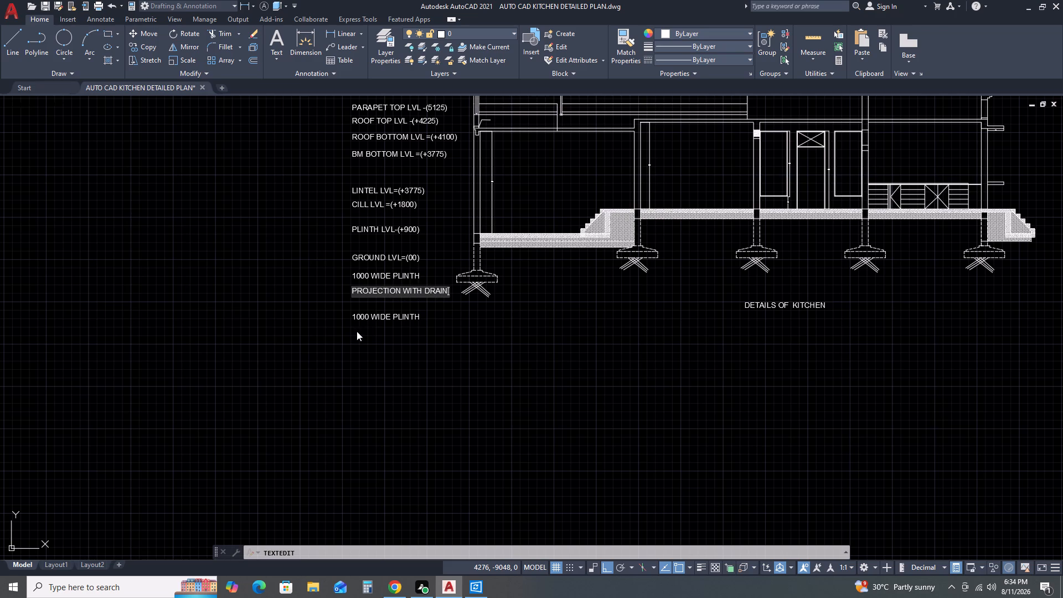
Change the lowest copied label to FOUNDATION LVL =(-1500) and finish text editing.
click(368, 315)
click(368, 315)
click(368, 315)
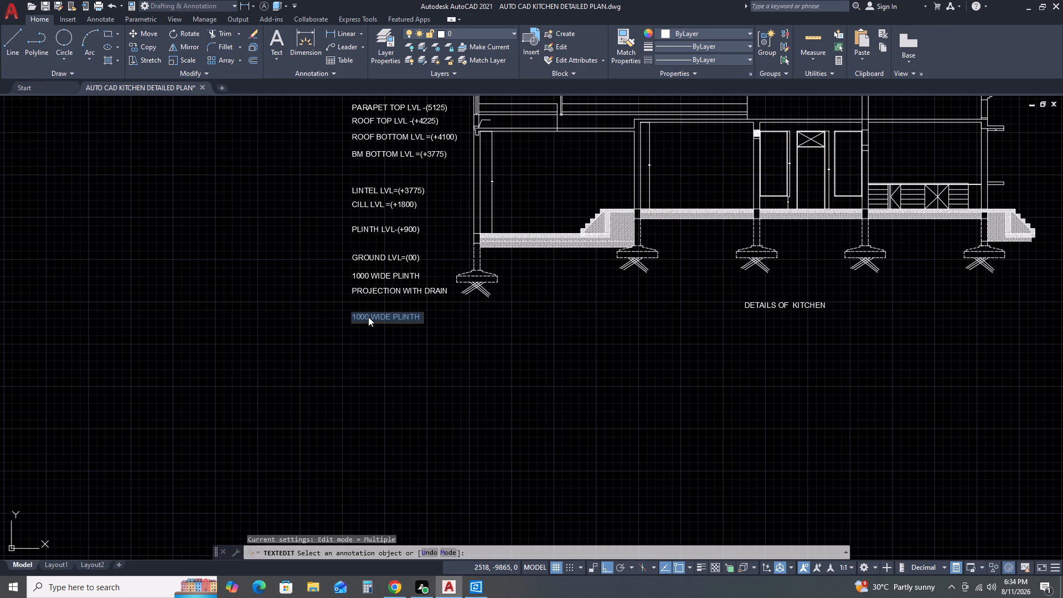
text(FOU)
text(NDATIO)
text(N)
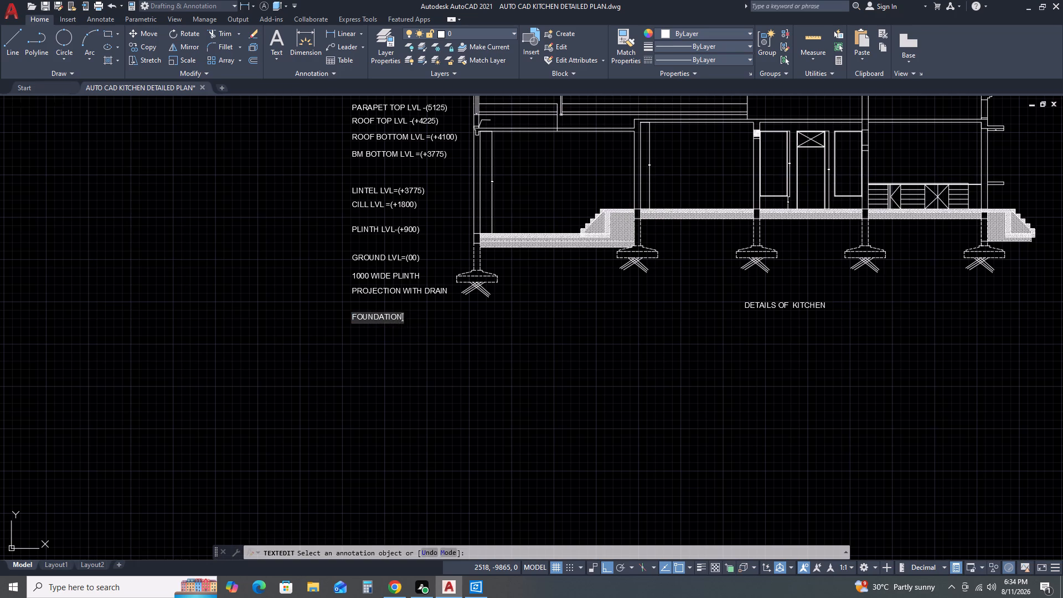
key(space)
text(LVL)
key(space)
key(equal)
text((-14)
key(BackSpace)
text(500)
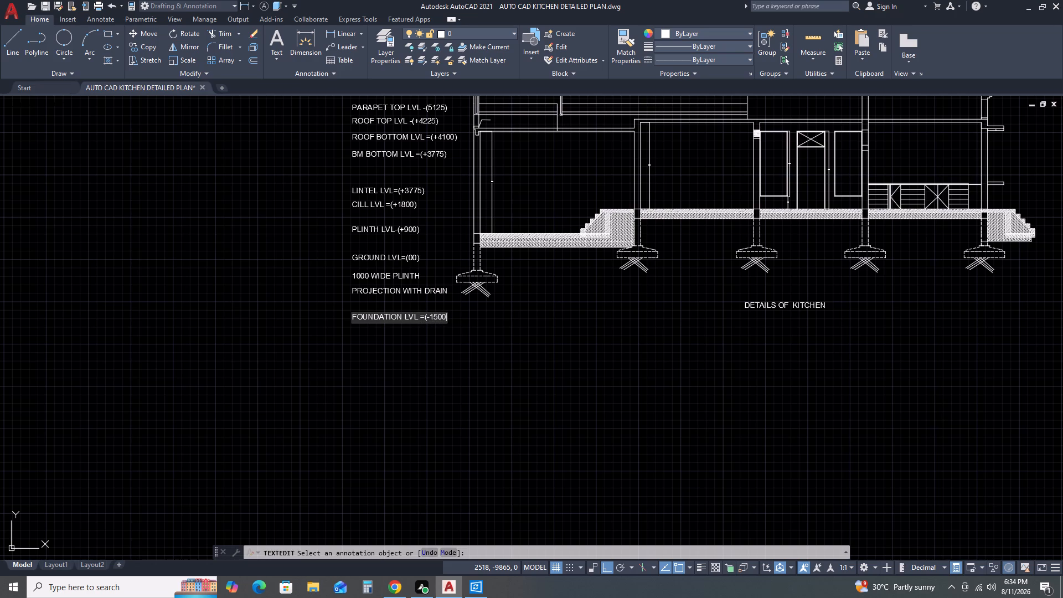
key(shift+parenright)
click(365, 348)
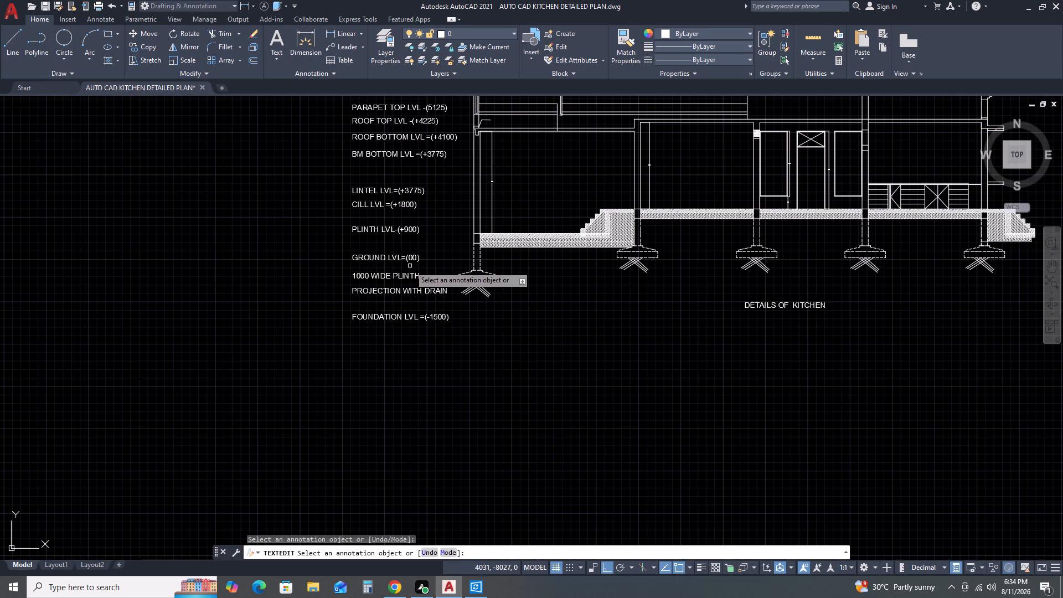
scroll(494, 264, down, 1)
key(Escape)
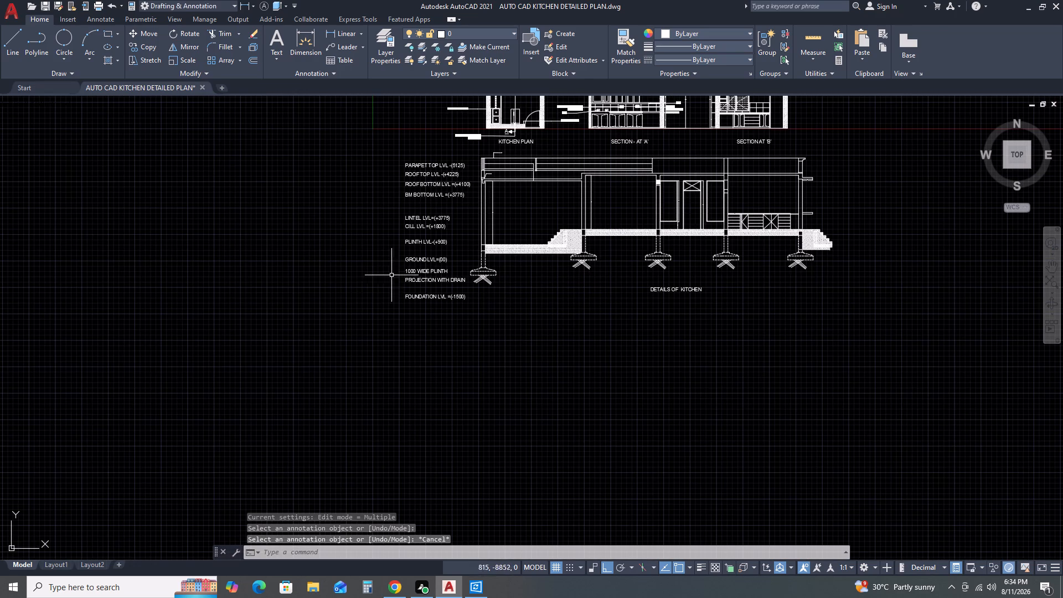
Draw a 600 by 100 horizontal projection with lines on the outer wall face above the hatched entrance steps.
scroll(425, 168, up, 3)
scroll(574, 257, down, 1)
middle_drag(584, 255, 292, 203)
scroll(394, 226, down, 2)
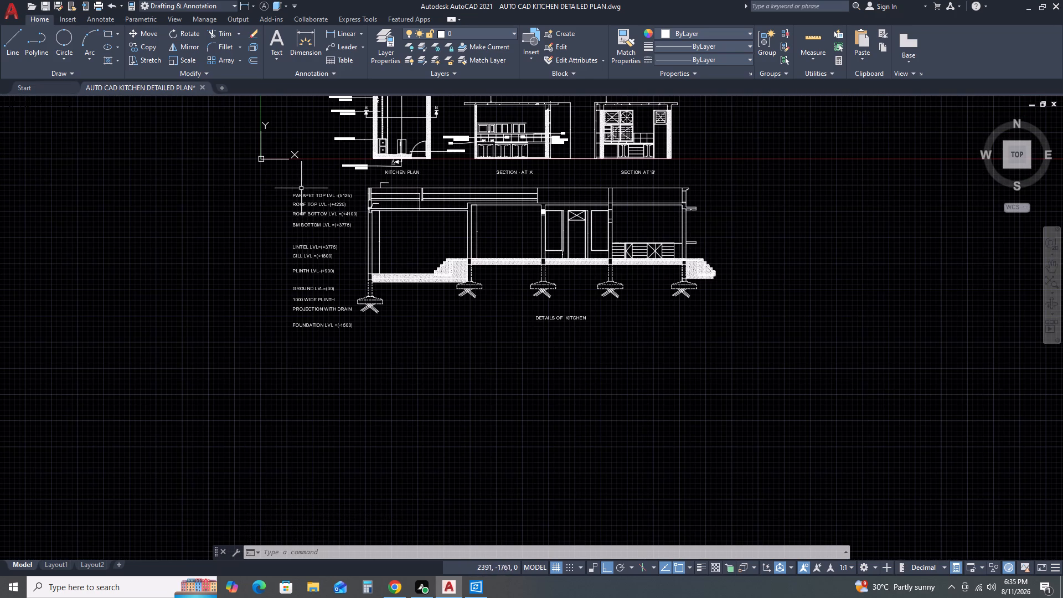
scroll(386, 166, up, 3)
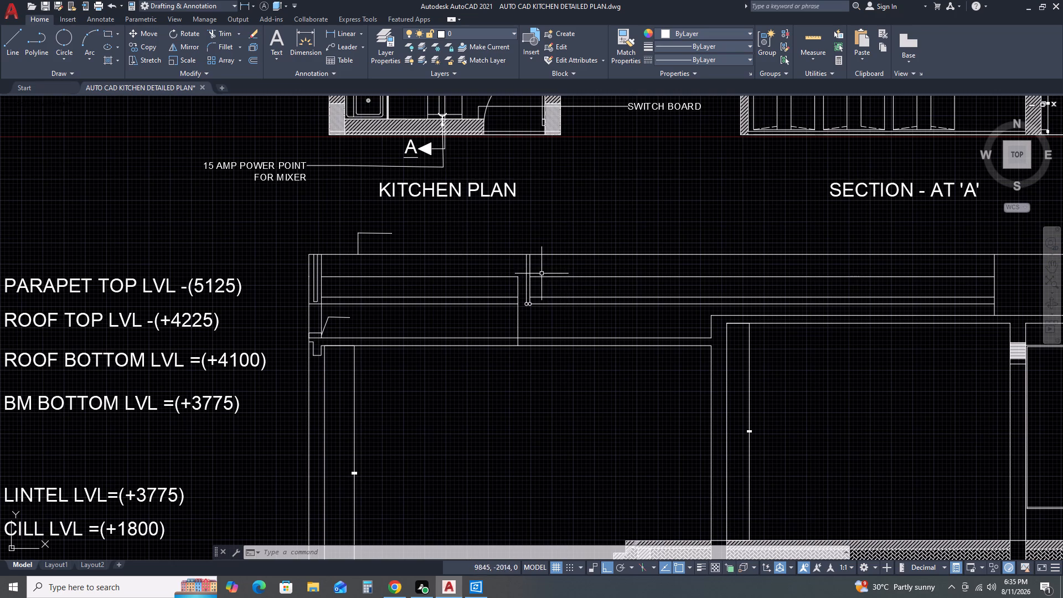
key(l)
key(space)
scroll(513, 259, down, 3)
scroll(559, 321, up, 3)
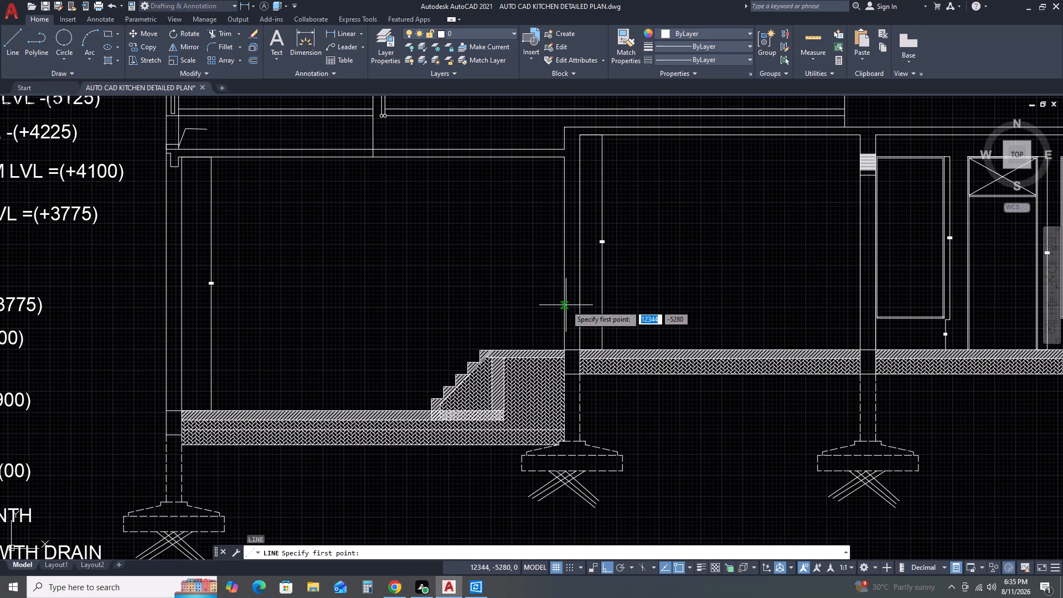
click(566, 305)
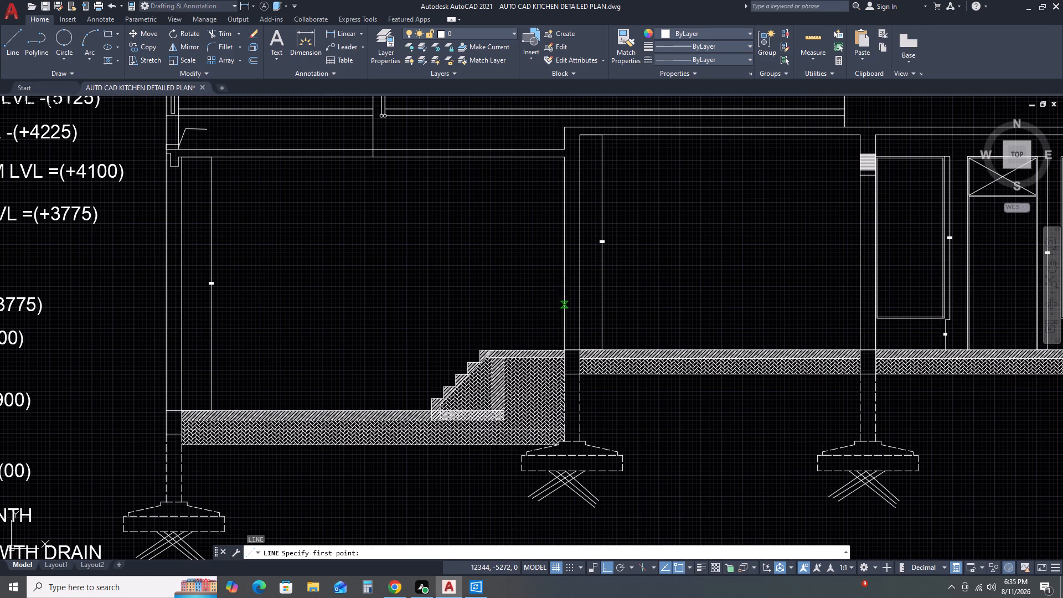
text(600)
key(space)
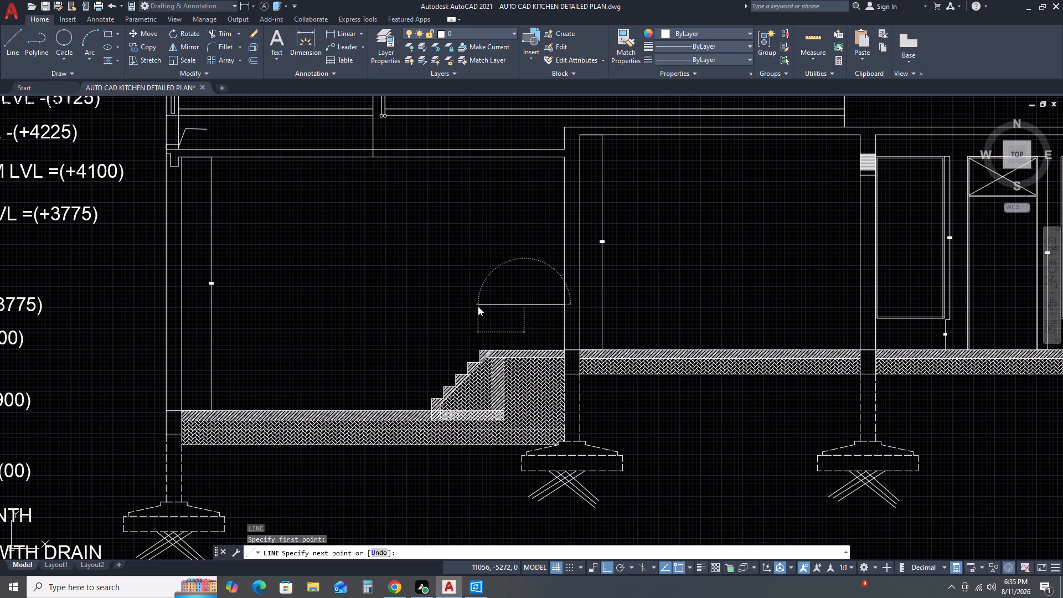
text(100)
key(space)
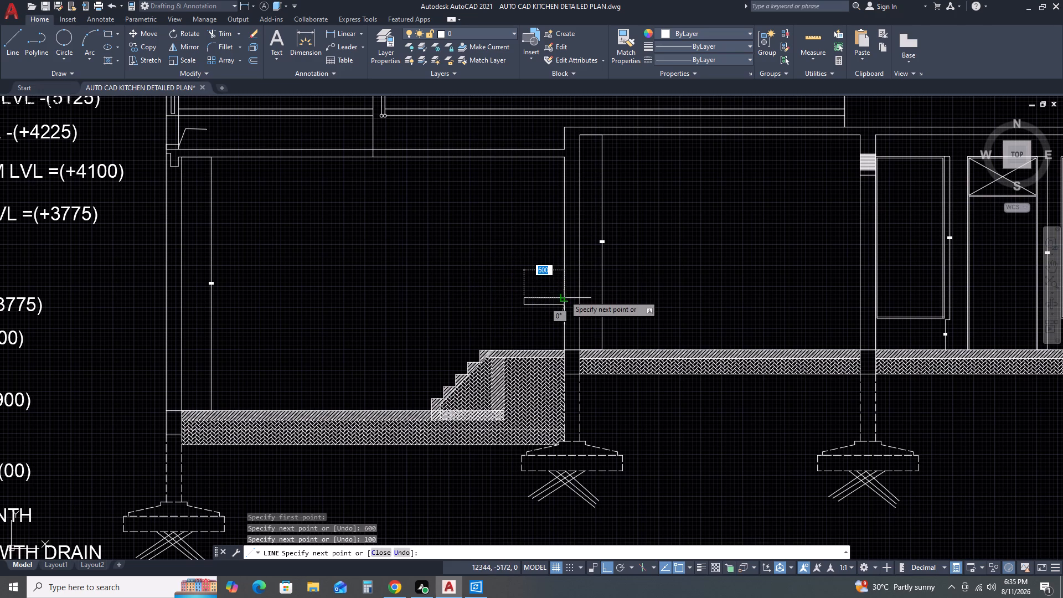
click(564, 296)
key(Escape)
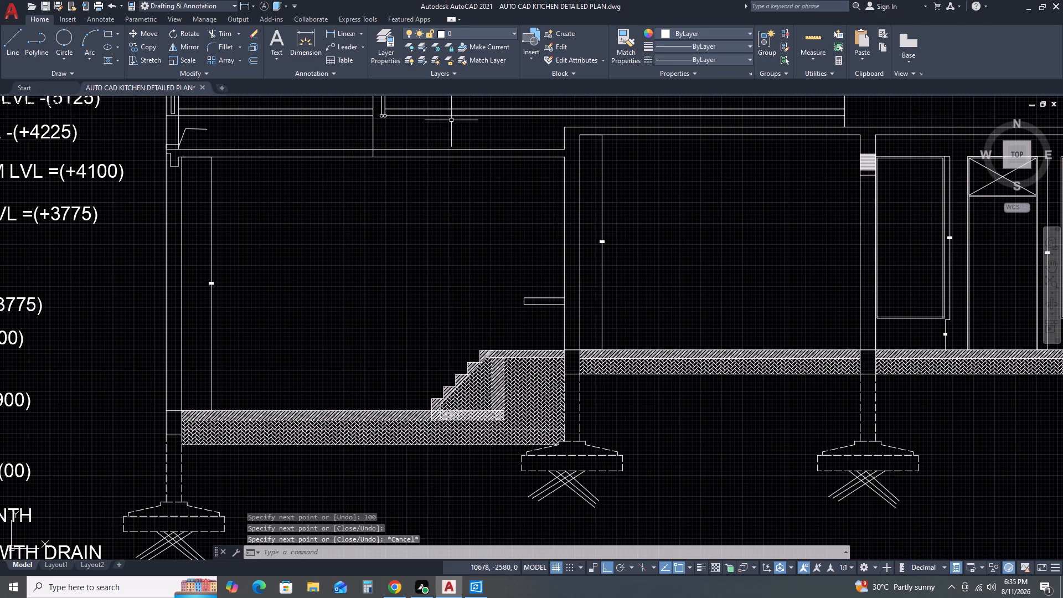
Add linear dimensions to the riser and tread of the lowest entrance step.
click(349, 38)
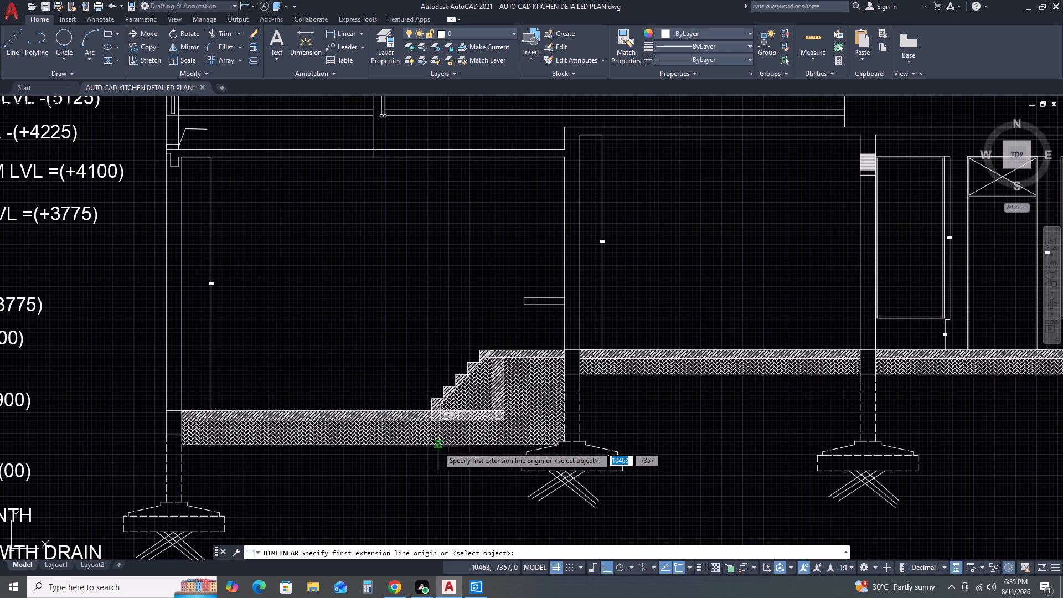
scroll(441, 435, up, 3)
click(410, 313)
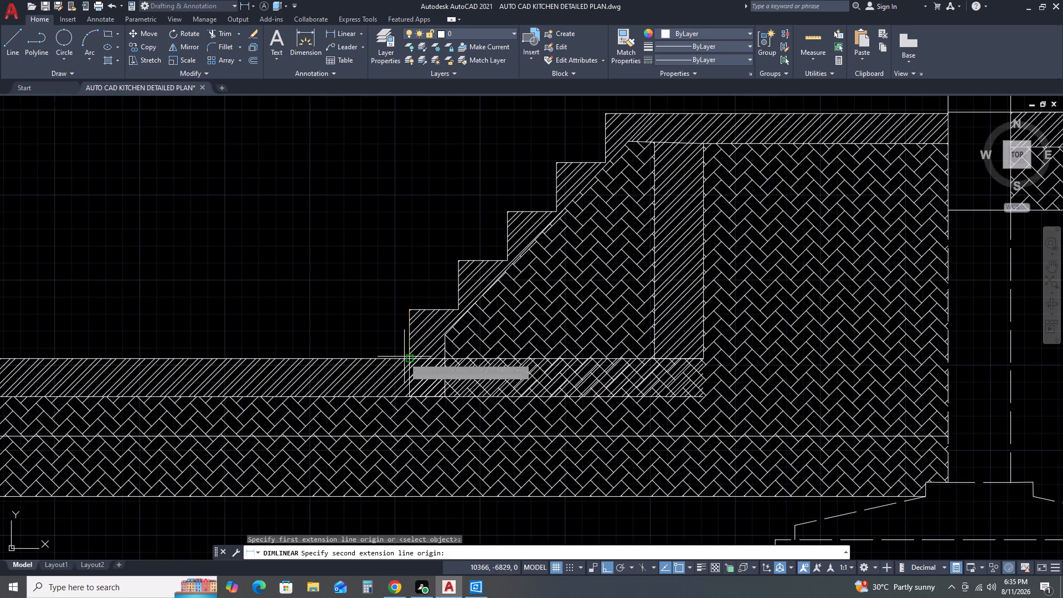
click(410, 357)
click(388, 357)
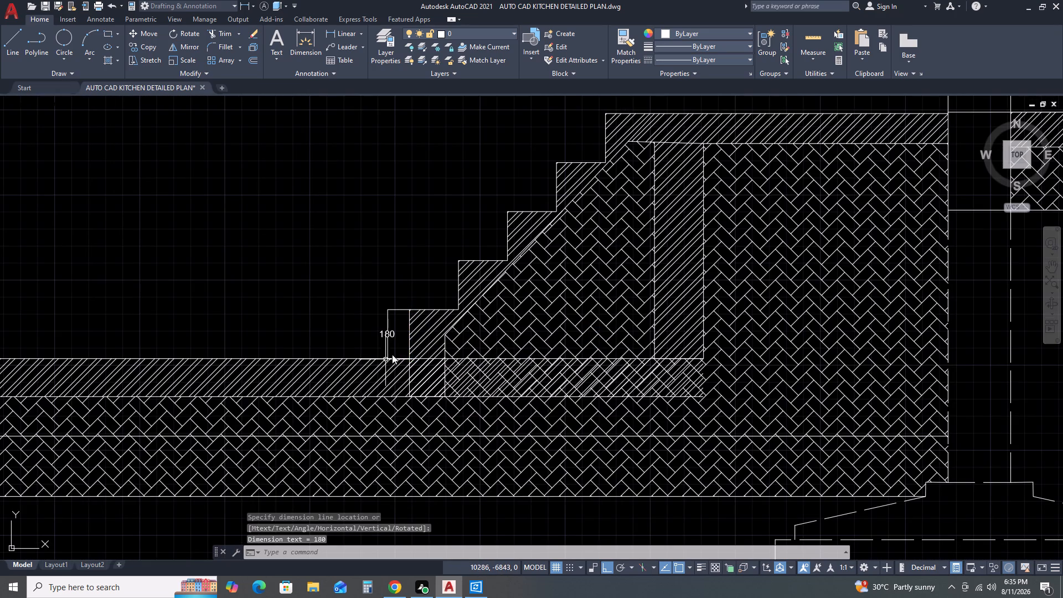
key(space)
click(408, 310)
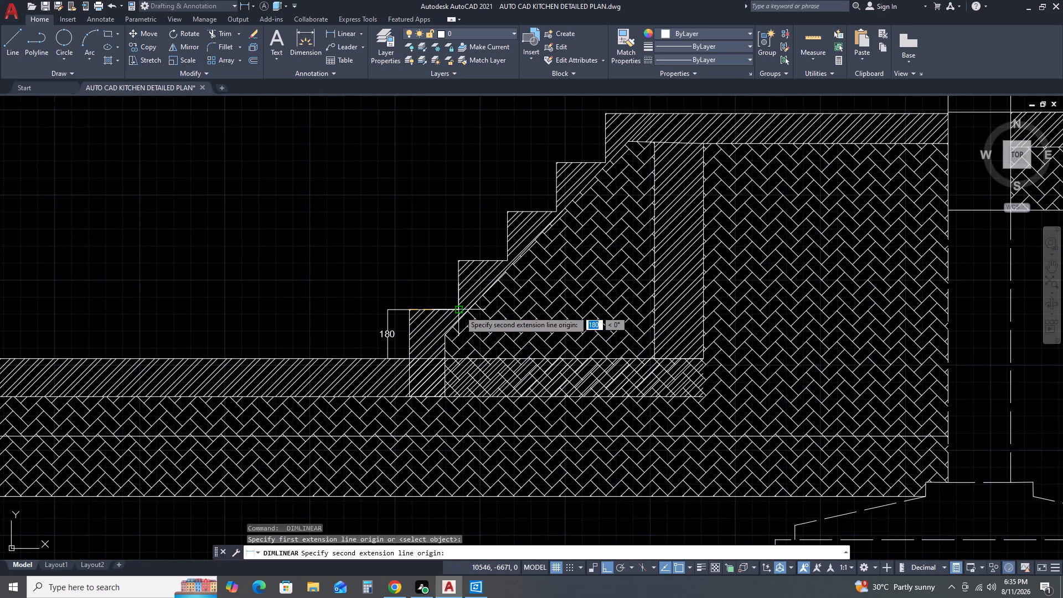
click(460, 311)
click(448, 286)
Dimension the second step's riser in line with the first riser dimension, and dimension its tread above the step.
key(space)
click(458, 257)
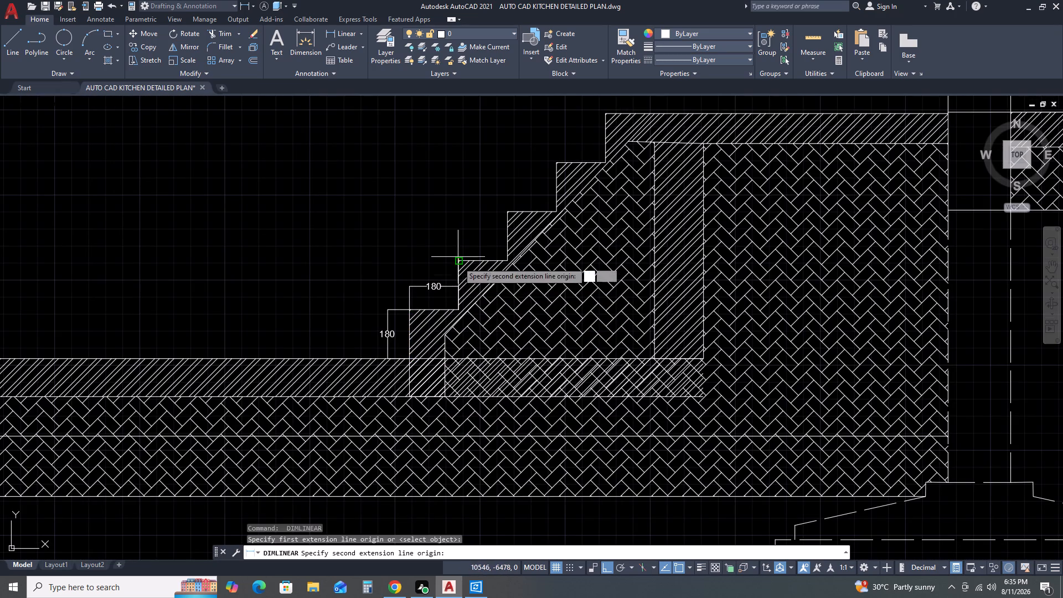
click(461, 306)
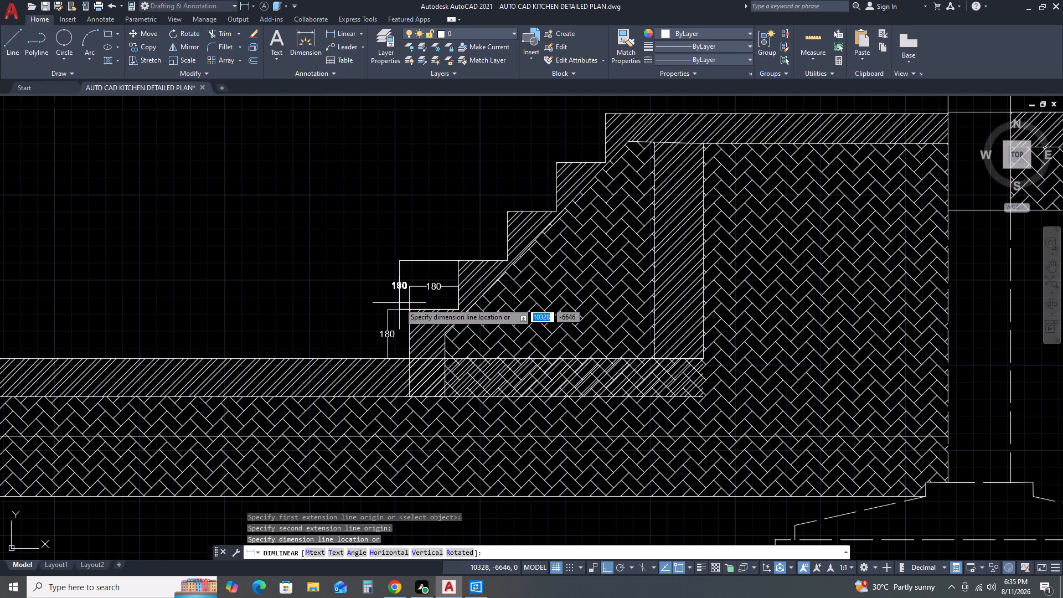
click(390, 308)
key(space)
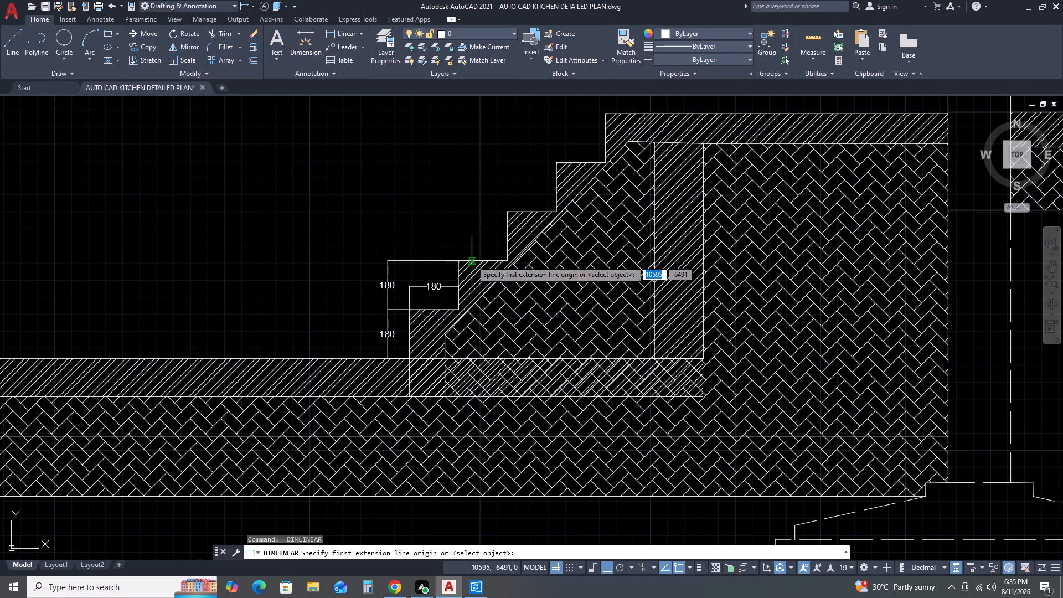
click(460, 261)
click(504, 261)
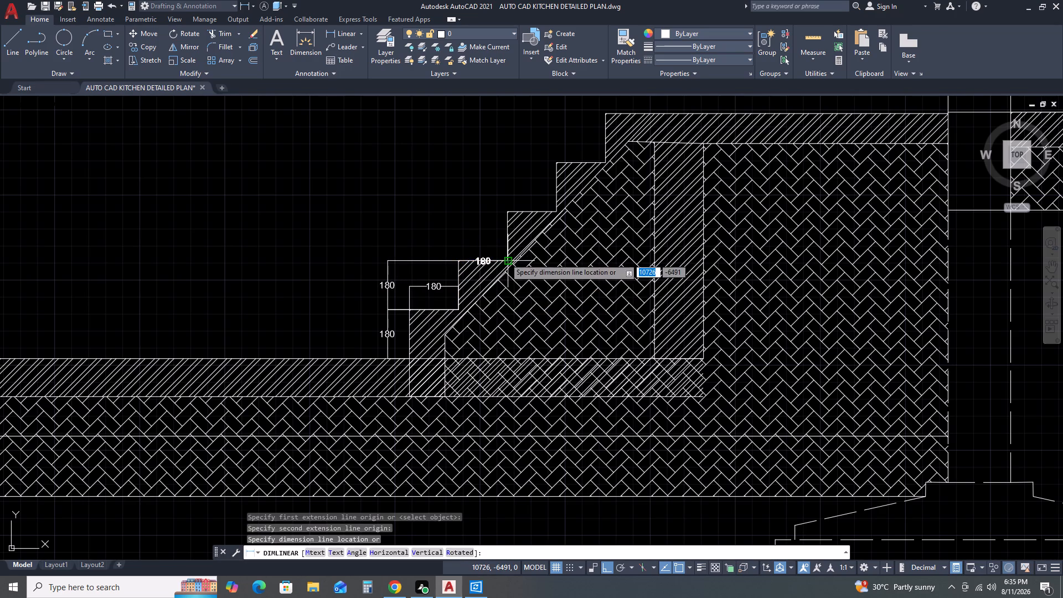
click(496, 236)
Dimension the third step's riser, aligned with the two riser dimensions below it.
key(space)
click(505, 214)
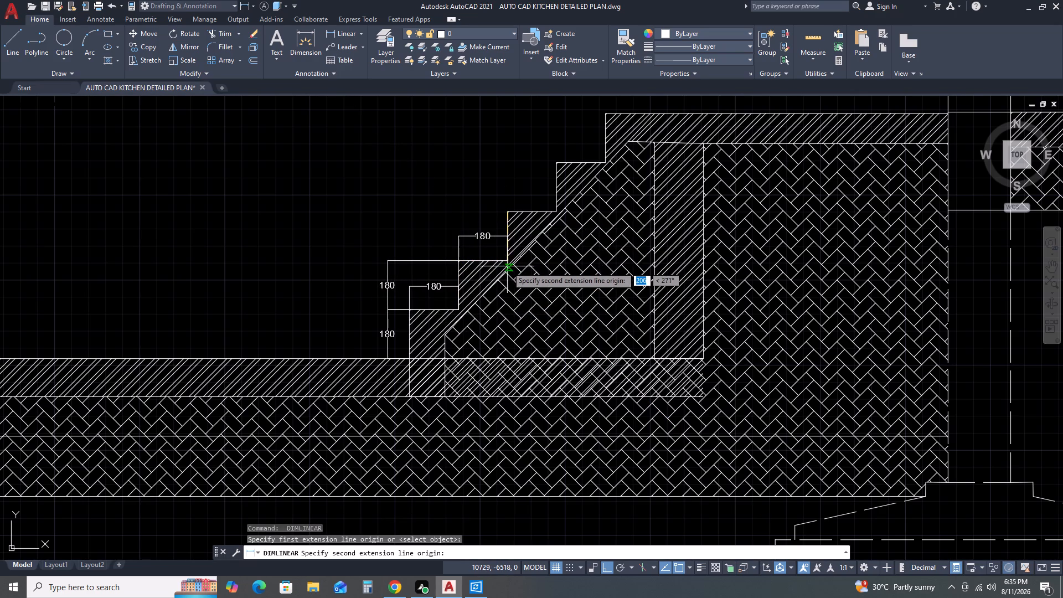
drag(507, 256, 502, 257)
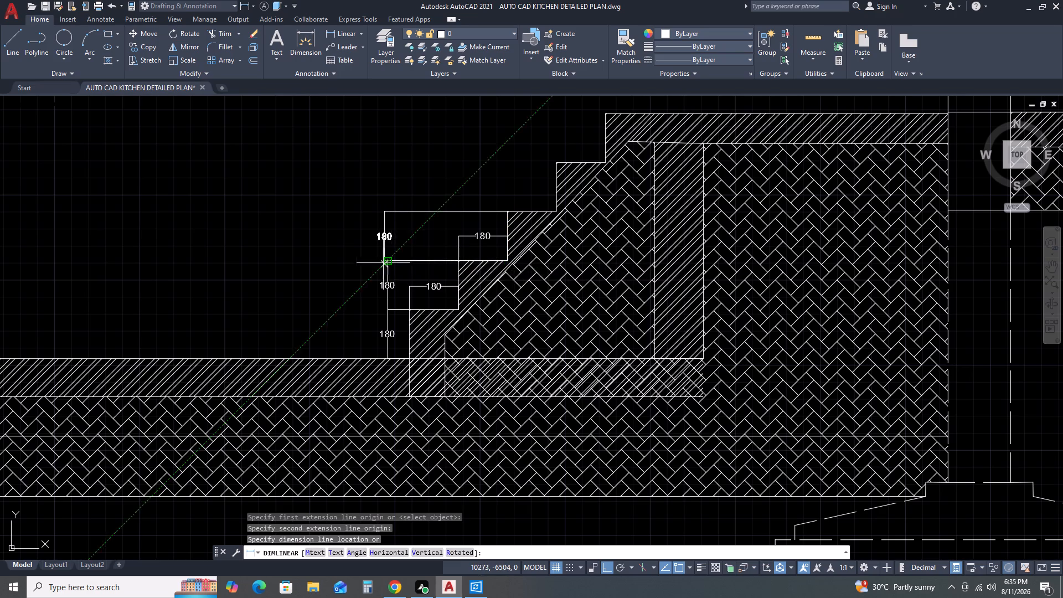
click(388, 259)
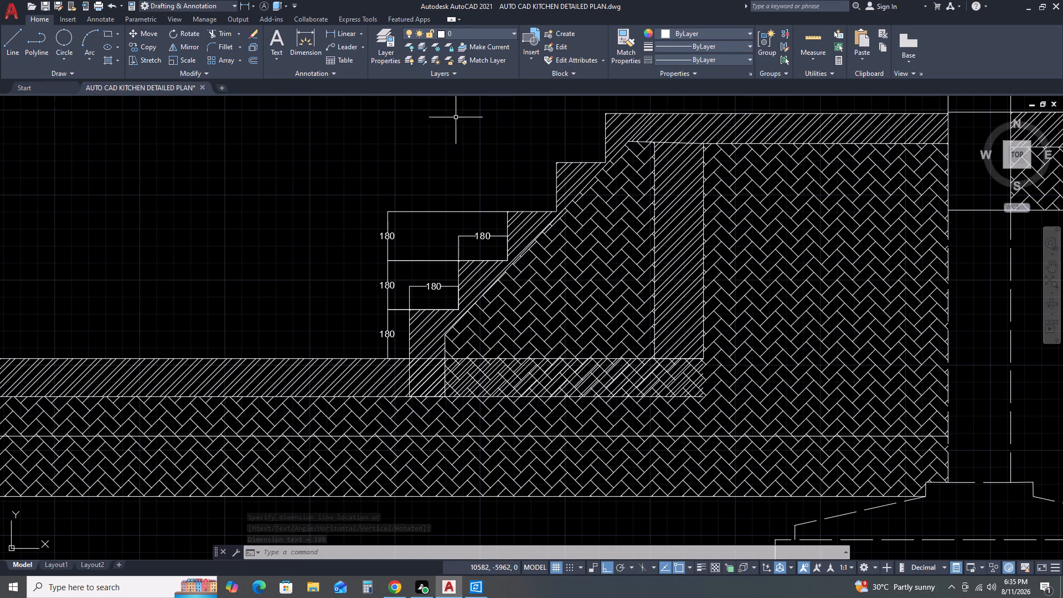
Add a multileader reading STAIR CASE DETAIL that points to the top step of the hatched entrance steps.
click(341, 49)
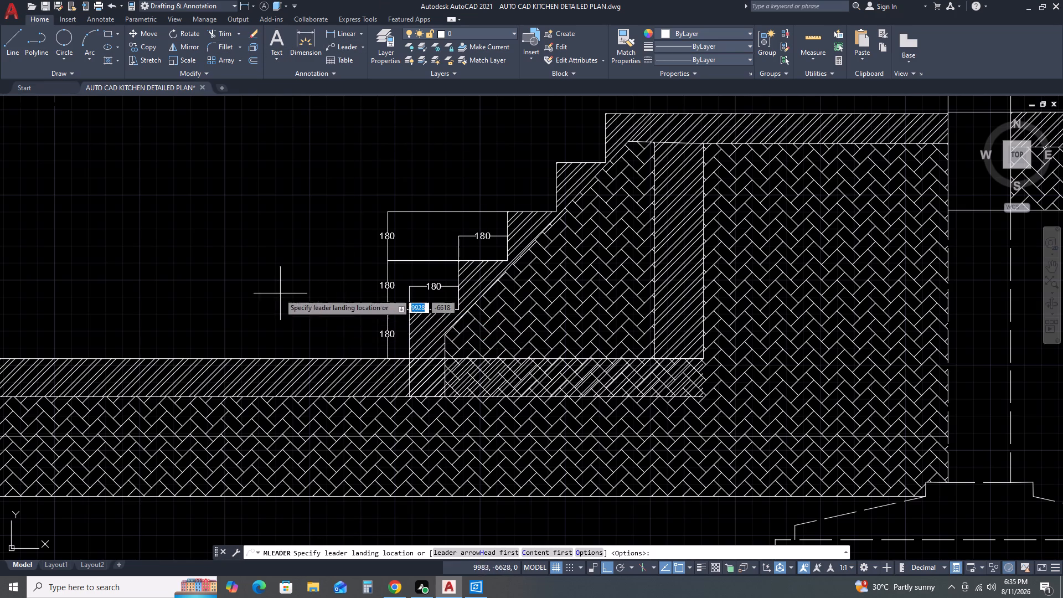
scroll(474, 264, down, 2)
scroll(420, 225, up, 2)
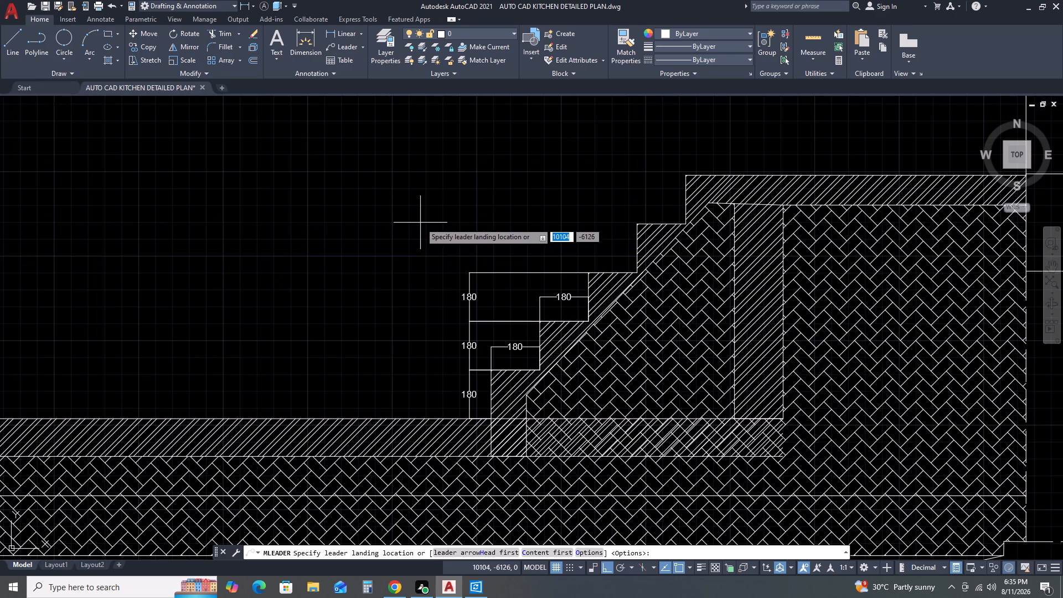
click(420, 223)
click(687, 220)
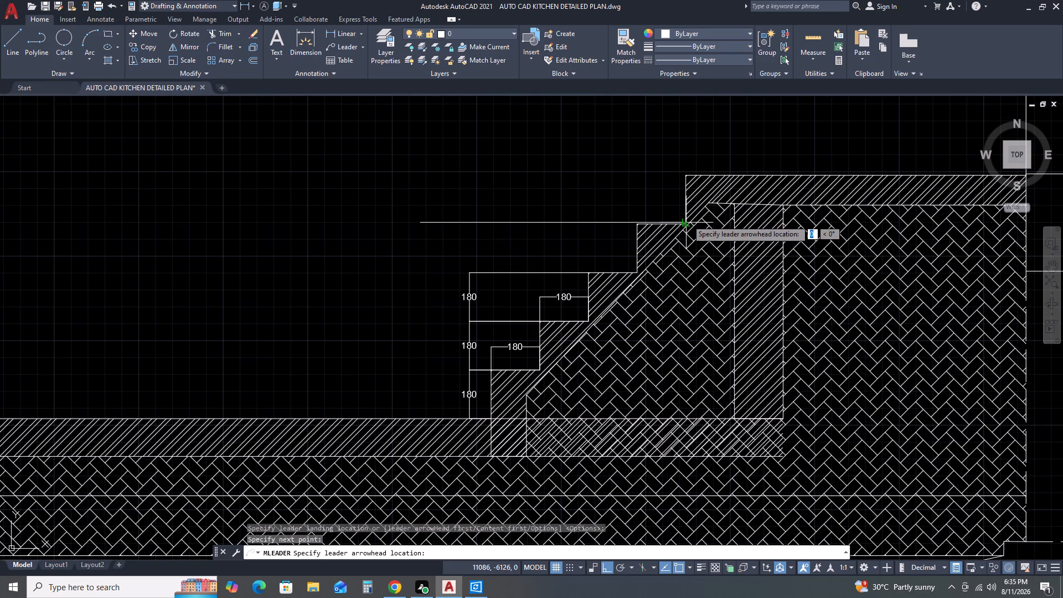
click(687, 220)
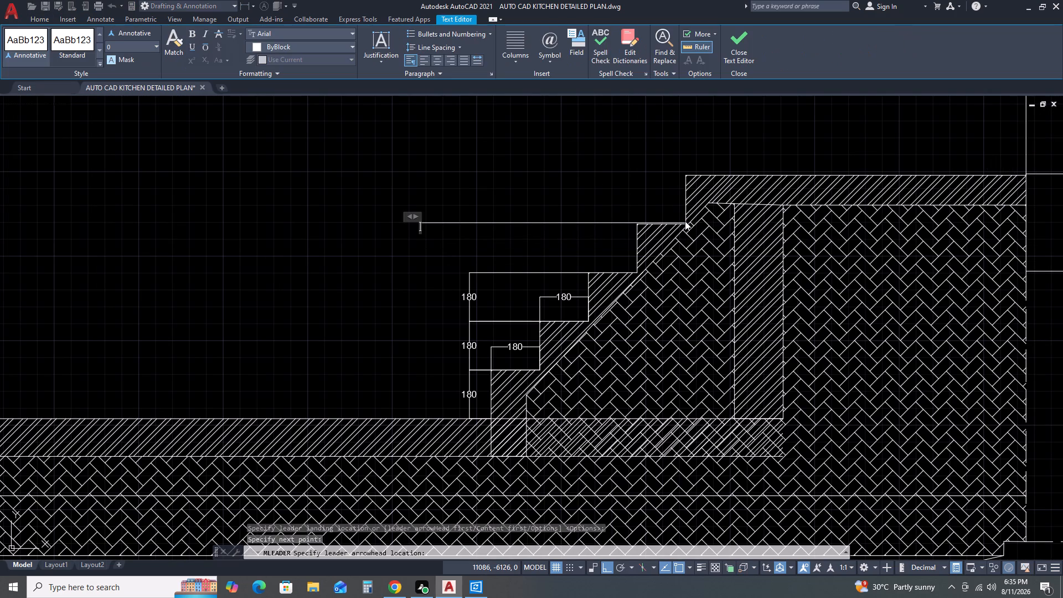
text(STAI)
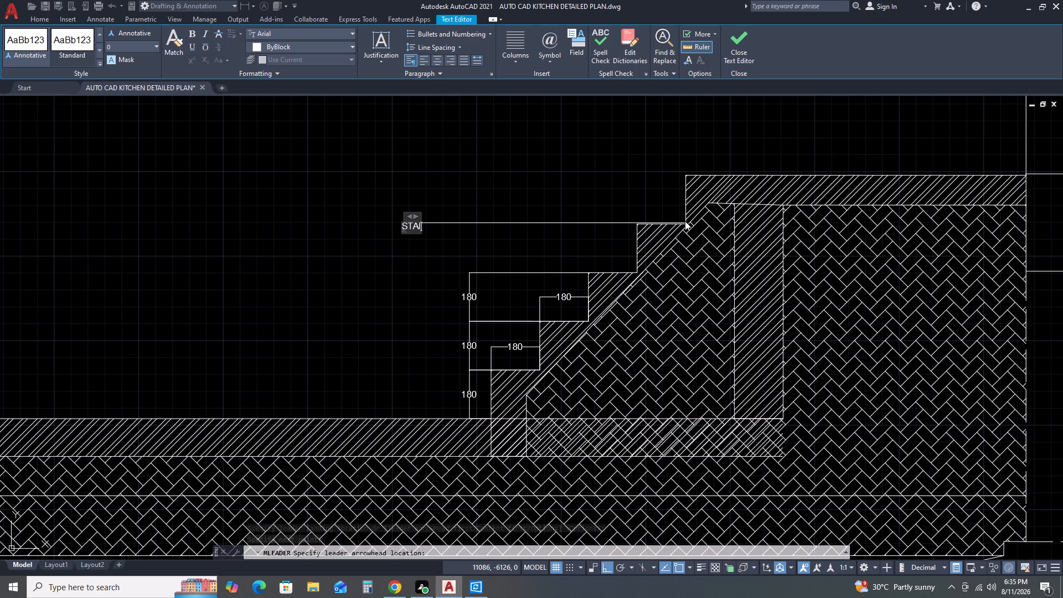
text(R CASE)
key(space)
text(DETAI;L)
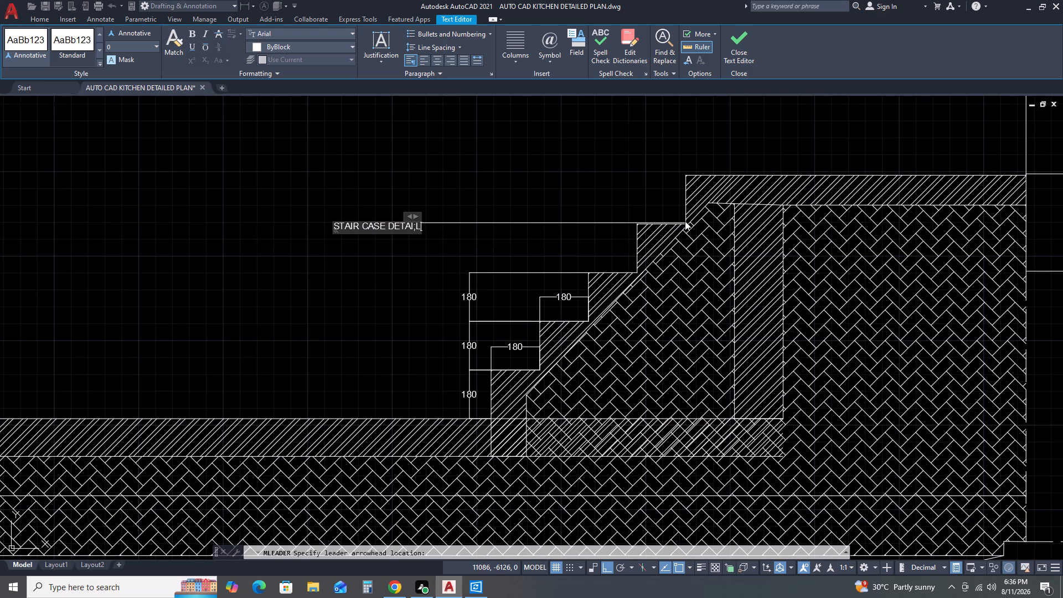
key(BackSpace)
key(BackSpace)
key(l)
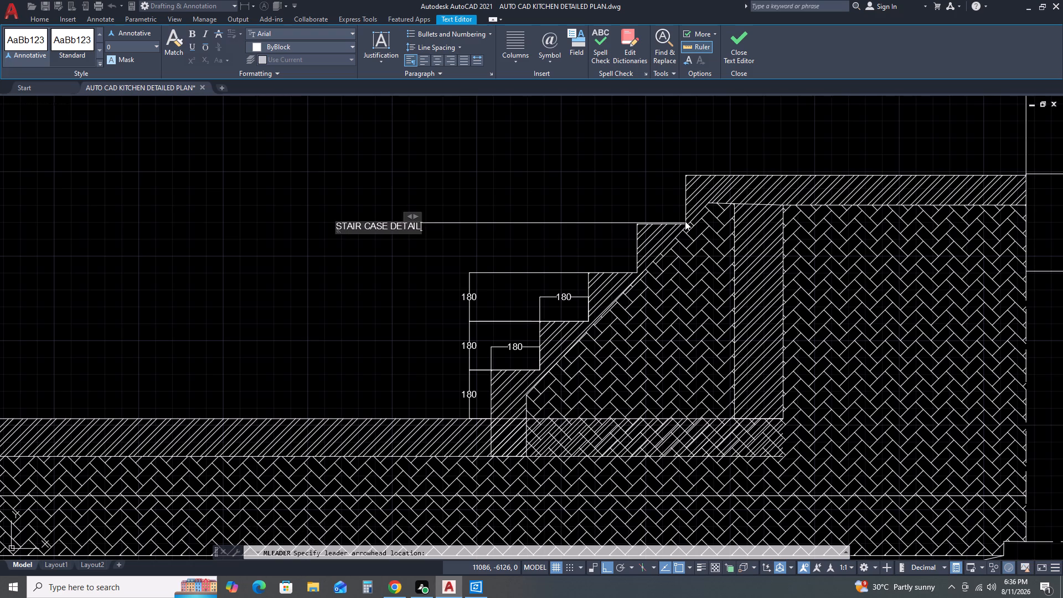
click(394, 316)
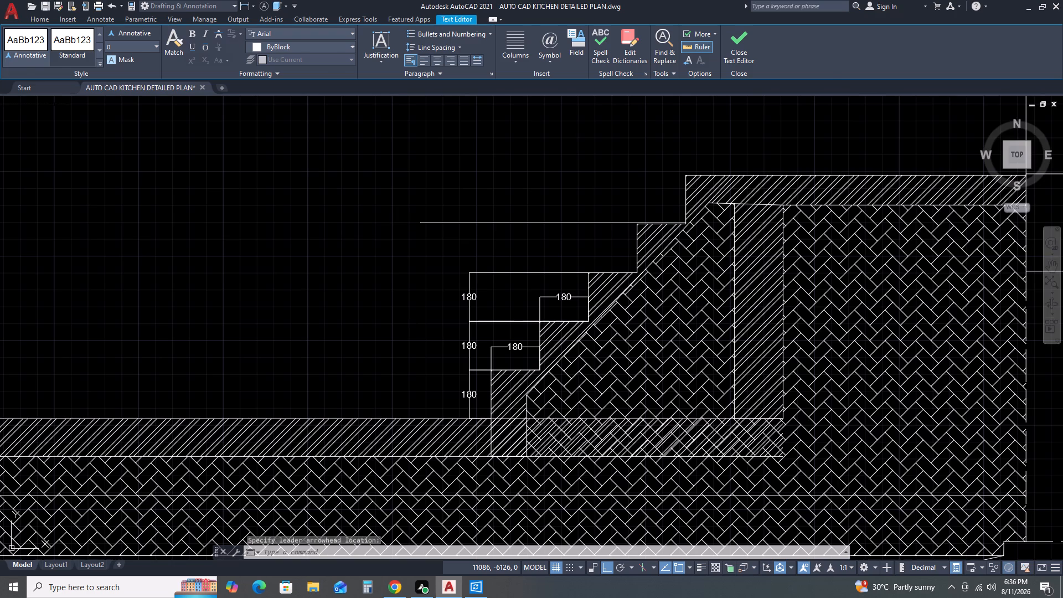
Match the PCC COPPING, PCC COPING and STAIR CASE DETAIL leaders to the kitchen plan's top leader note using Match Properties.
scroll(407, 287, down, 2)
key(m)
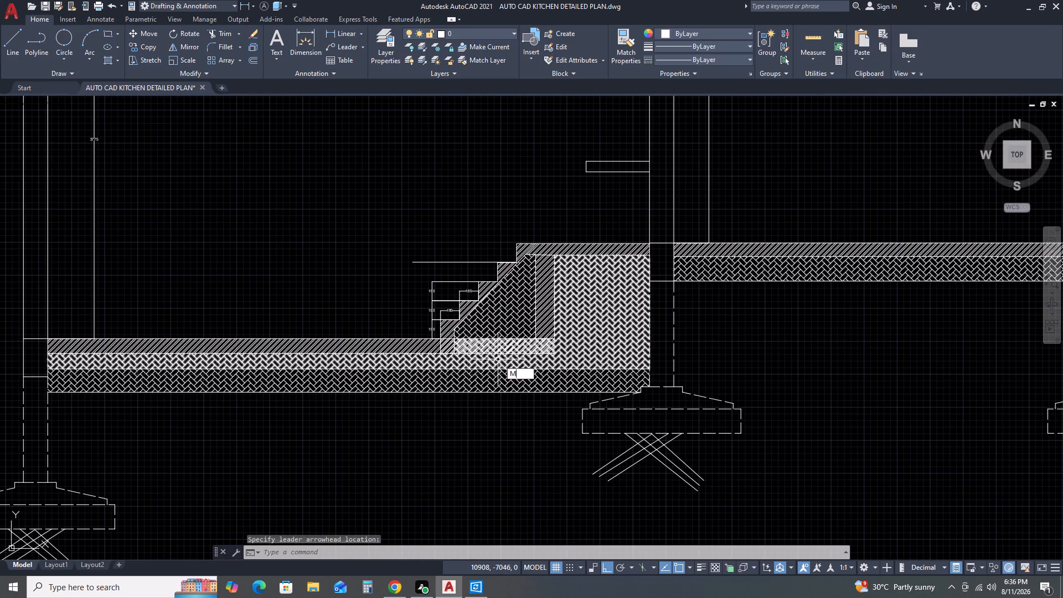
key(a)
key(space)
scroll(507, 357, down, 5)
click(459, 224)
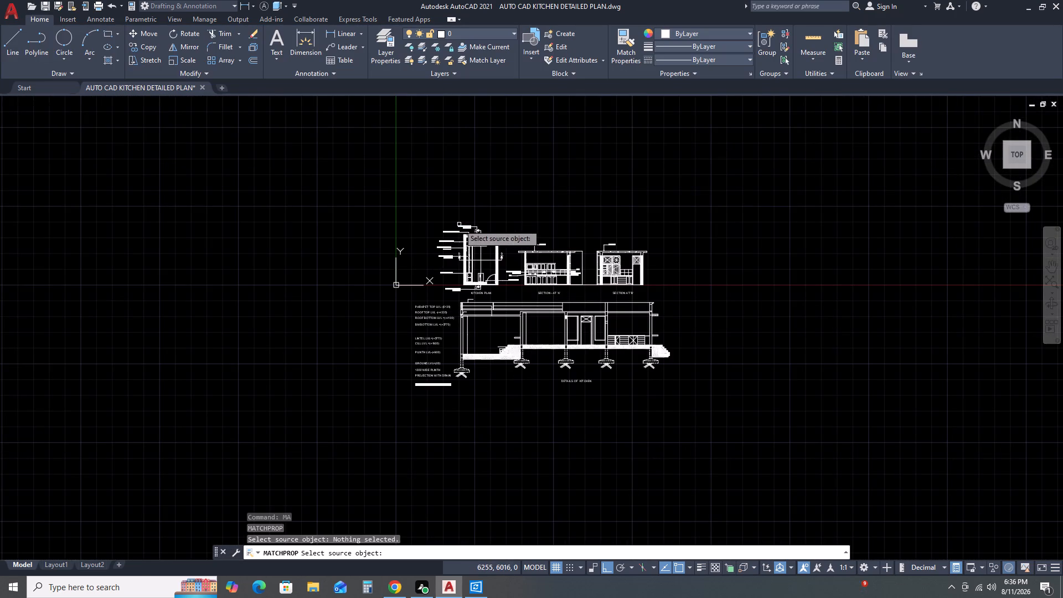
click(460, 225)
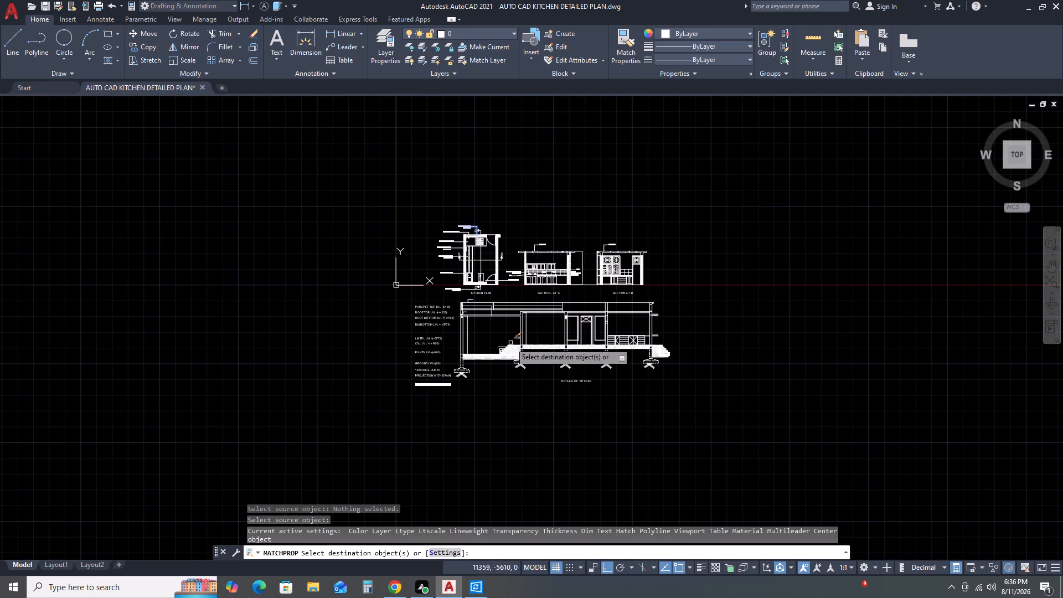
scroll(467, 314, up, 3)
click(472, 256)
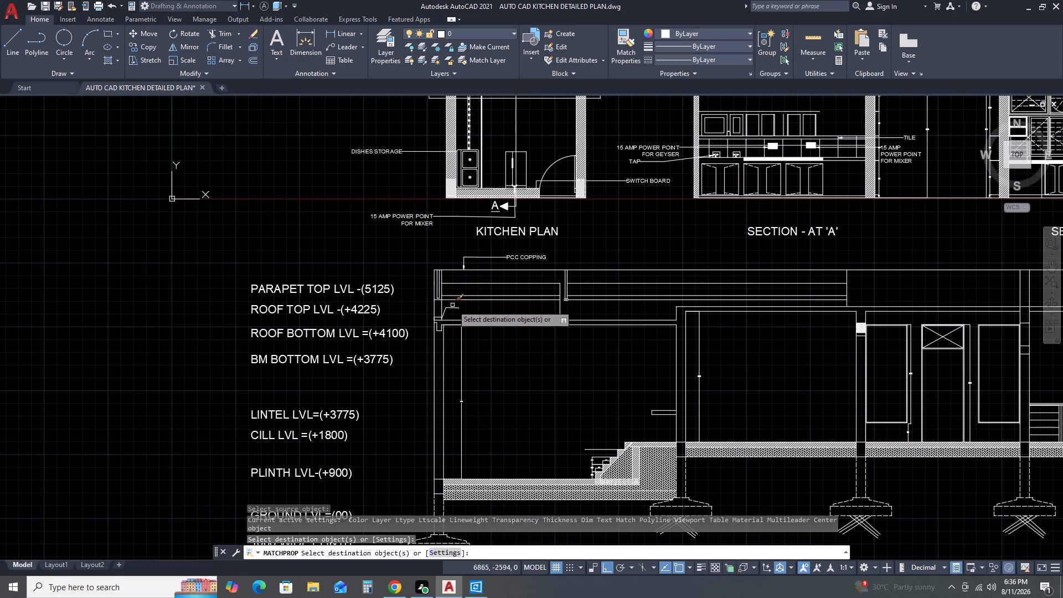
click(452, 309)
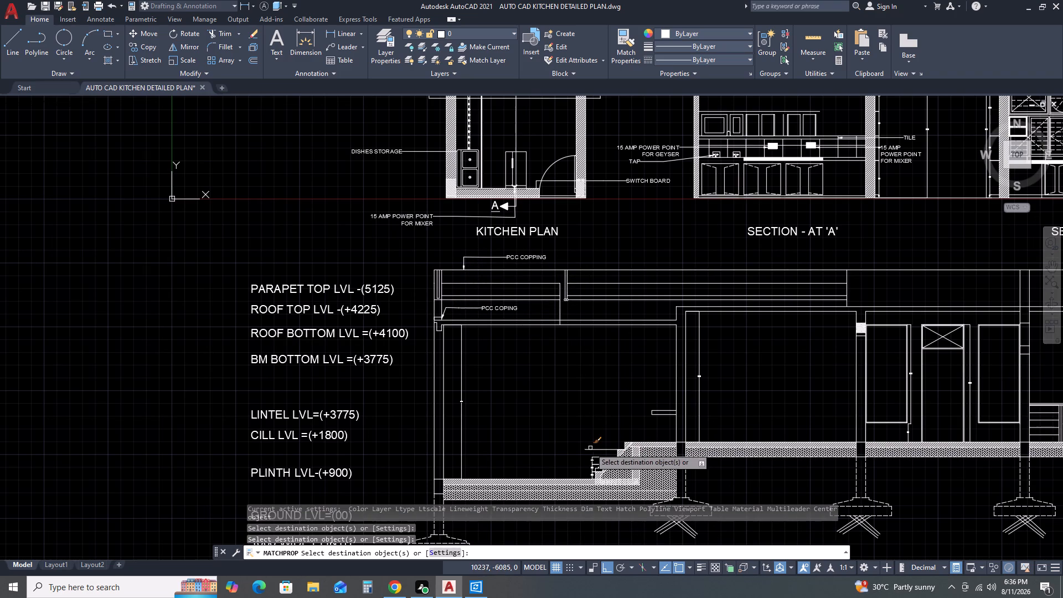
click(590, 448)
click(589, 452)
middle_drag(594, 407, 590, 288)
middle_click(587, 264)
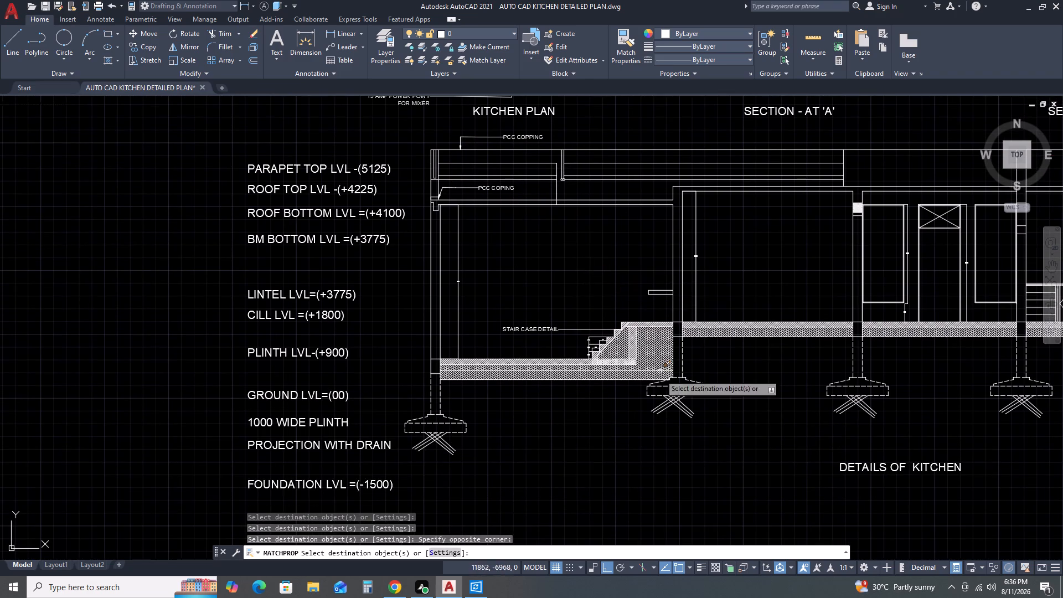
scroll(621, 334, down, 2)
middle_drag(696, 333, 441, 316)
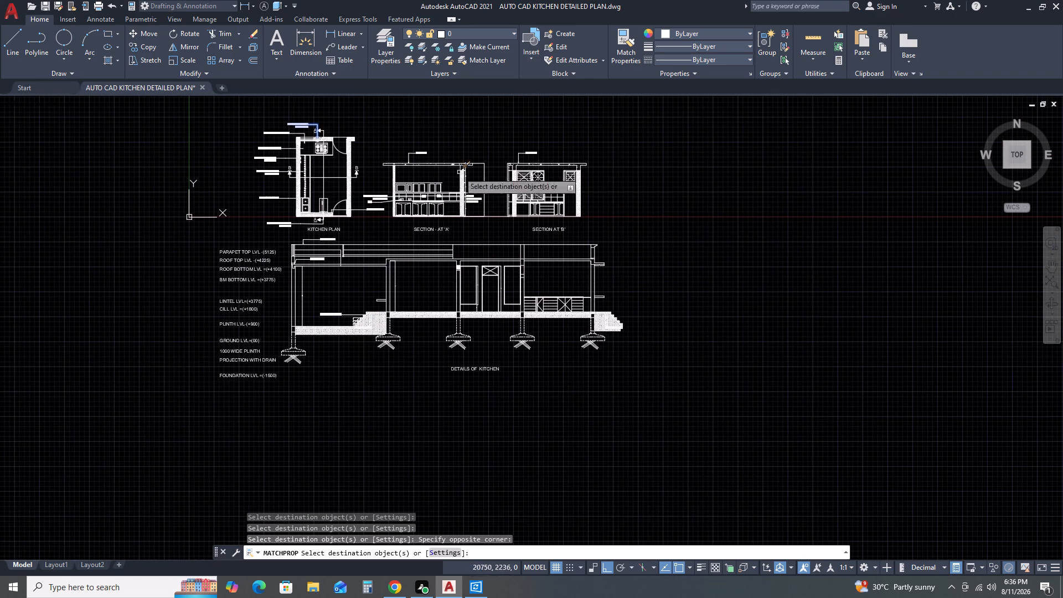
key(Escape)
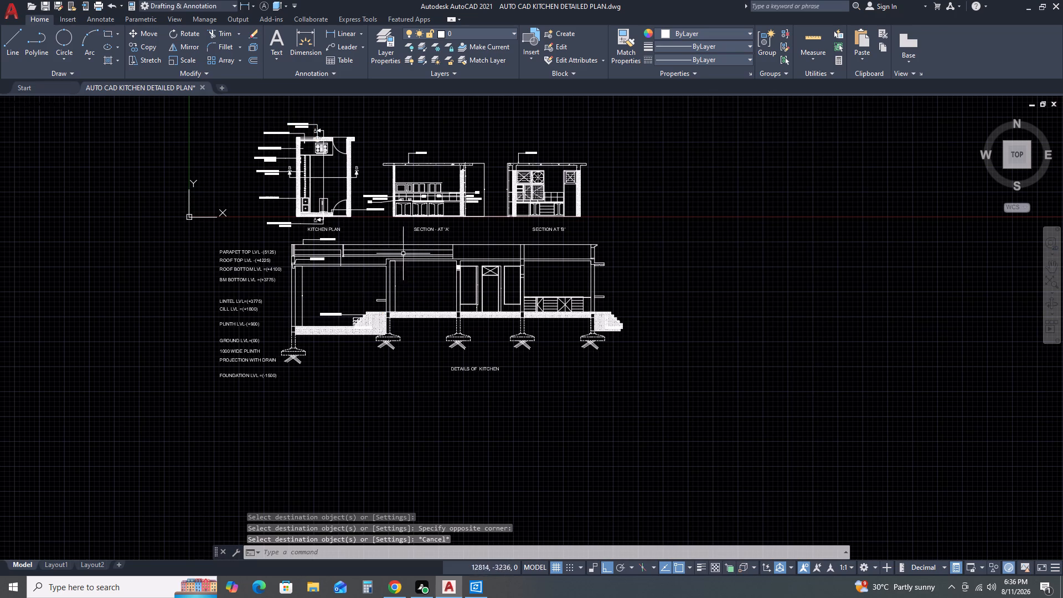
Copy the PCC COPPING leader horizontally along the parapet top line, placing it above the second parapet bay.
scroll(221, 106, down, 1)
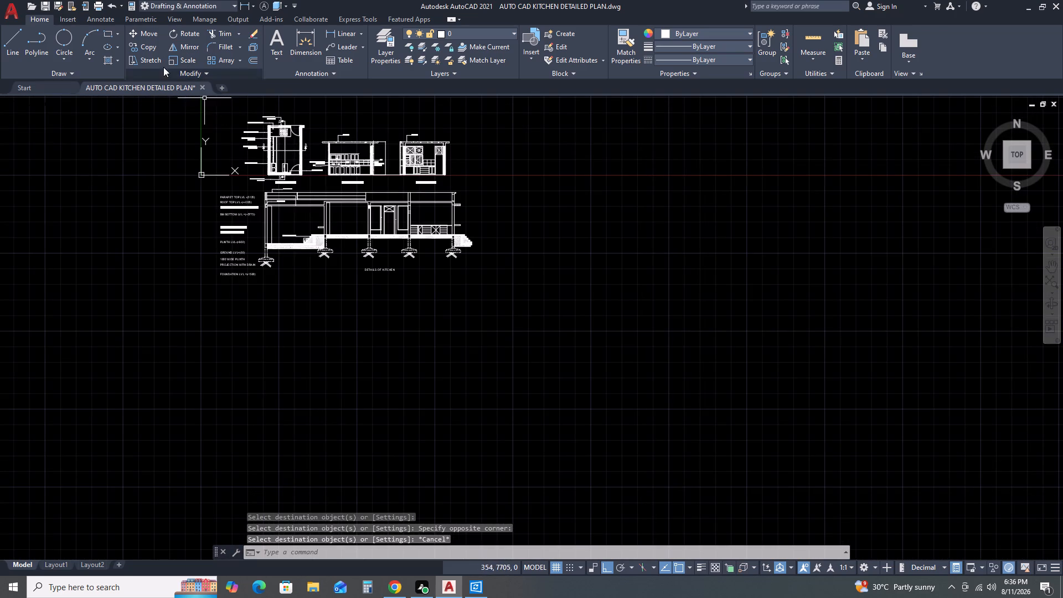
scroll(281, 167, up, 2)
scroll(283, 213, up, 1)
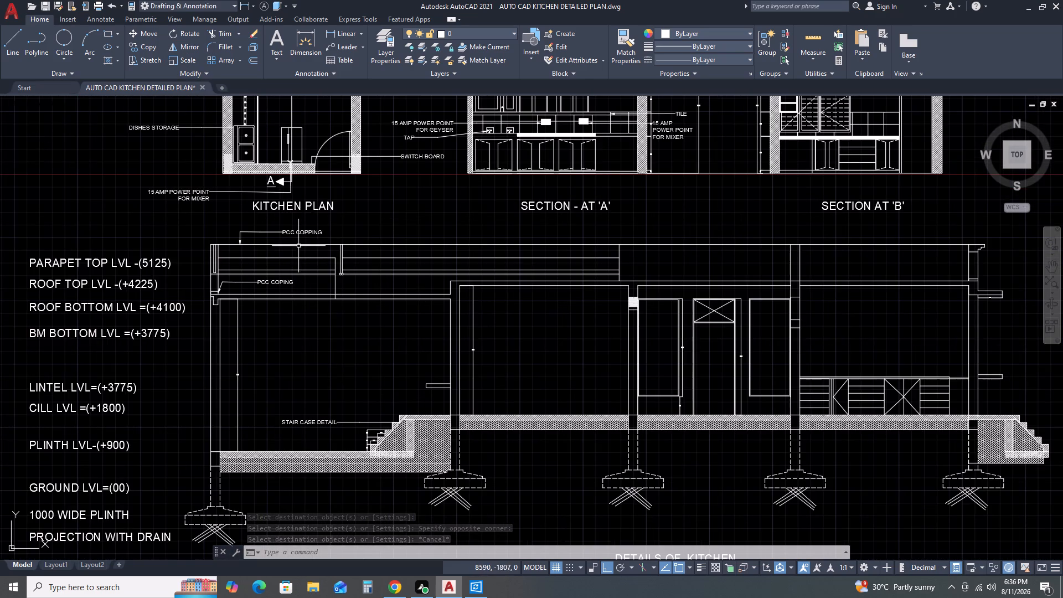
click(298, 231)
key(c)
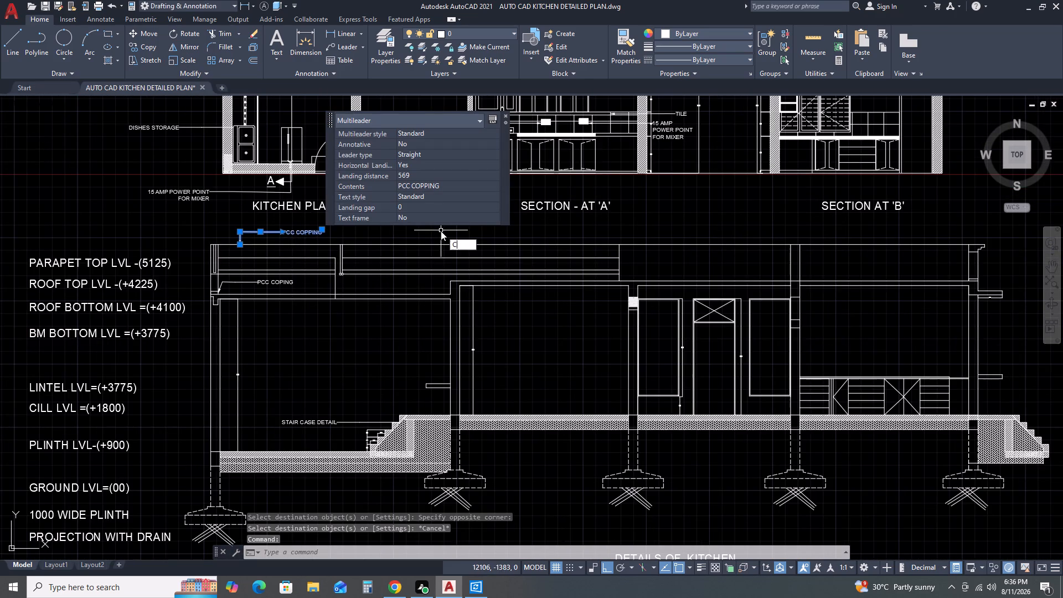
key(o)
key(space)
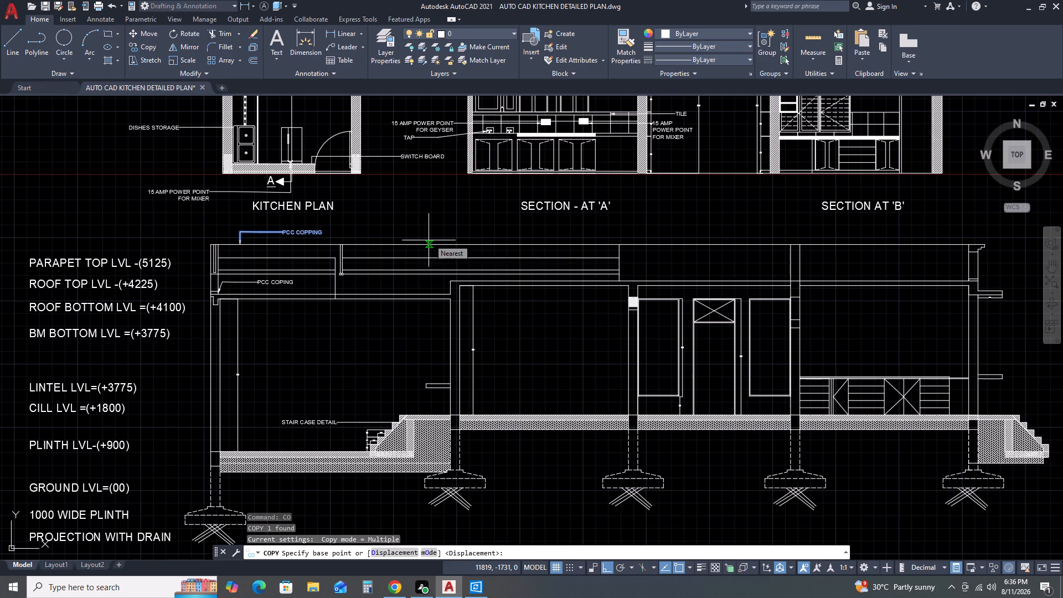
click(241, 244)
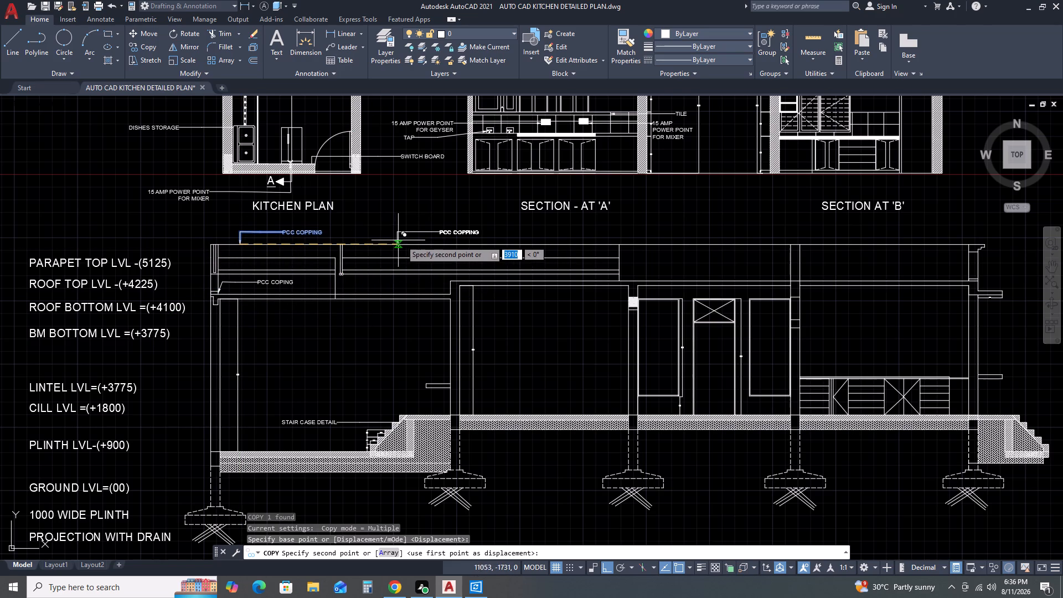
click(427, 241)
key(Escape)
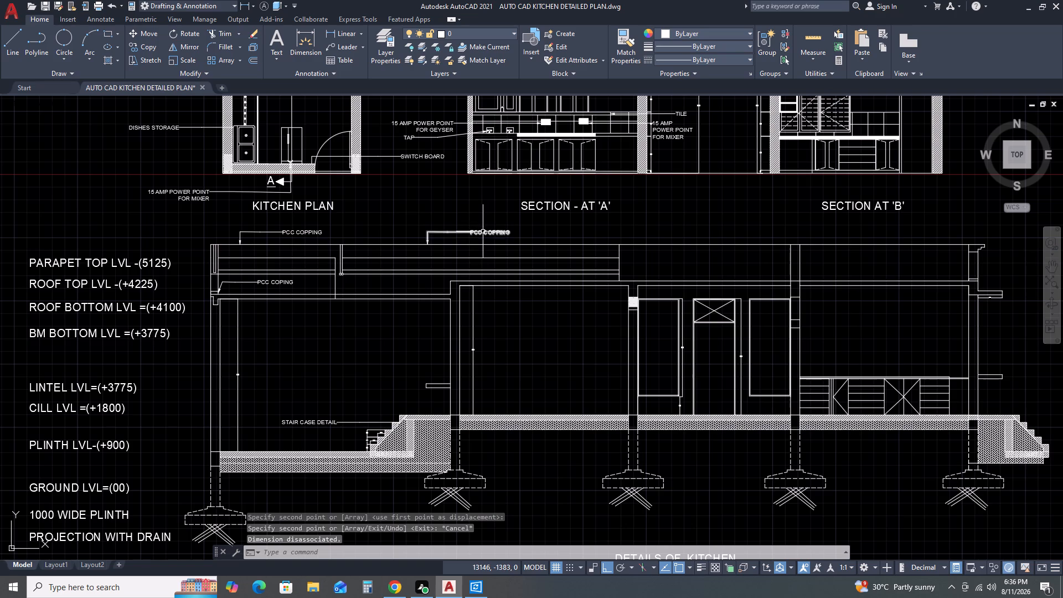
Change the copied parapet leader's text to MS RAILING.
double_click(483, 233)
triple_click(487, 232)
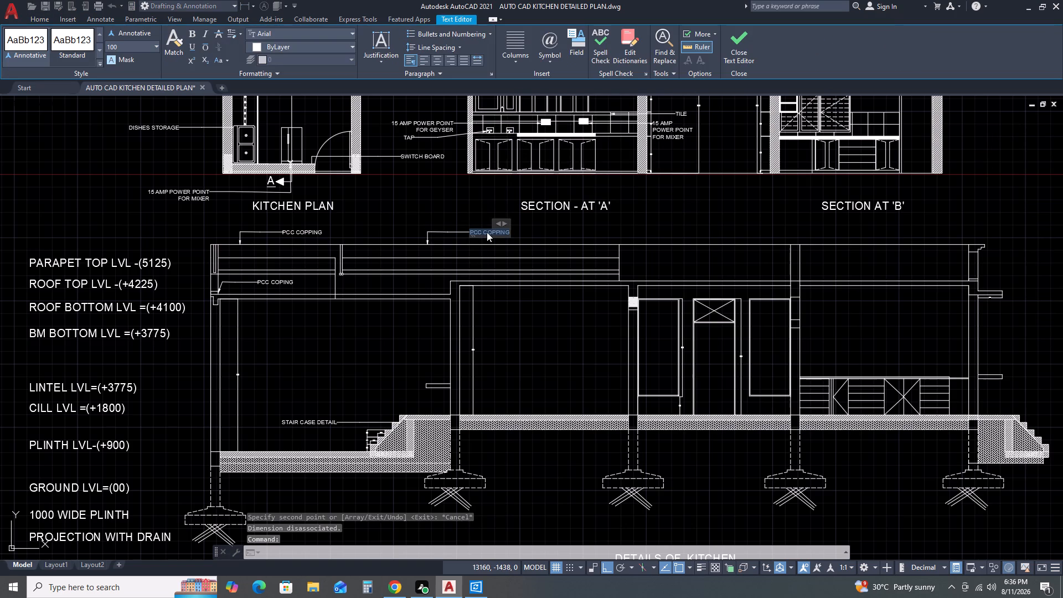
text(MS)
key(space)
text(RAILING)
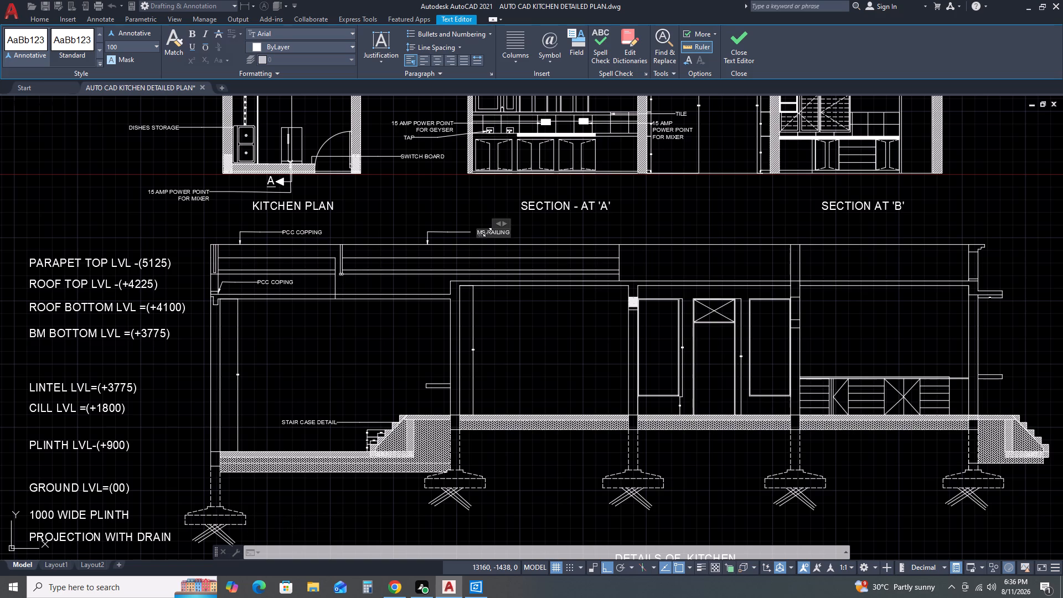
click(592, 239)
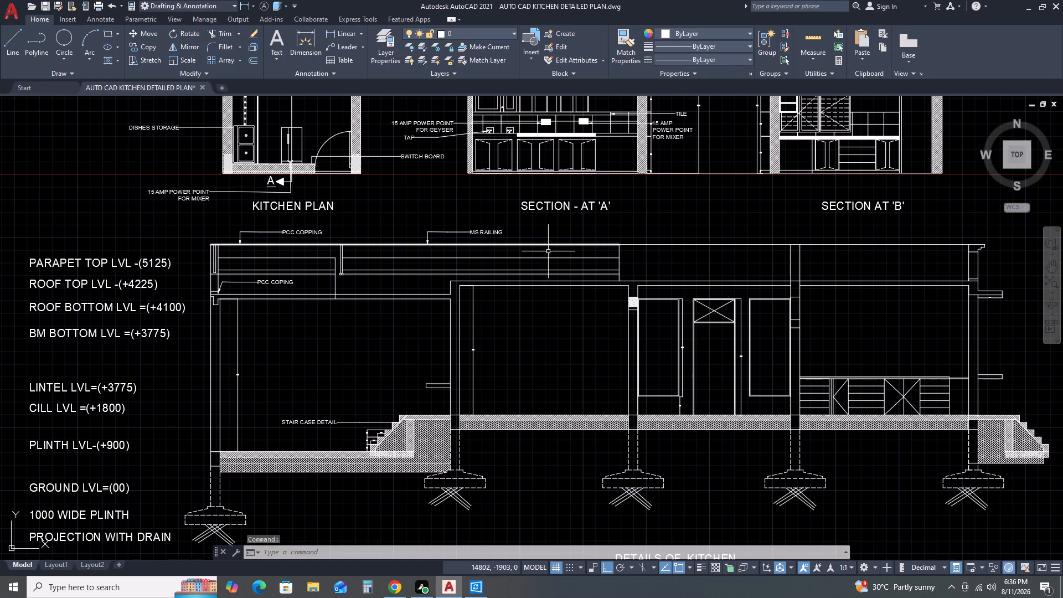
Copy the PCC COPING leader, with ortho off, to the foot of the vertical railing post by the two small circles.
scroll(622, 261, down, 1)
middle_drag(624, 324, 624, 241)
middle_click(624, 236)
scroll(414, 184, up, 1)
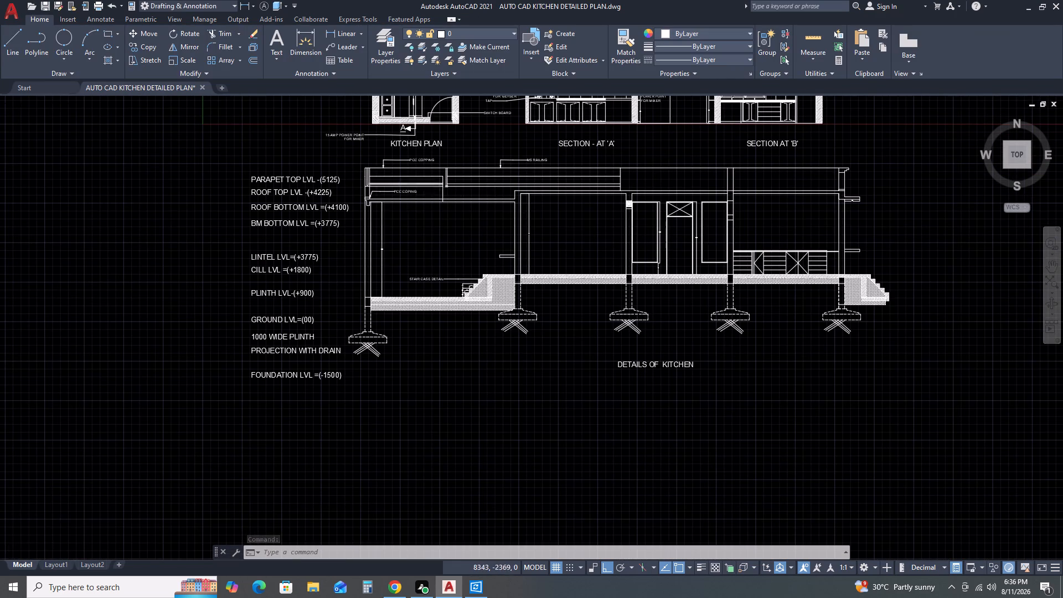
scroll(414, 184, up, 2)
click(404, 208)
key(c)
key(o)
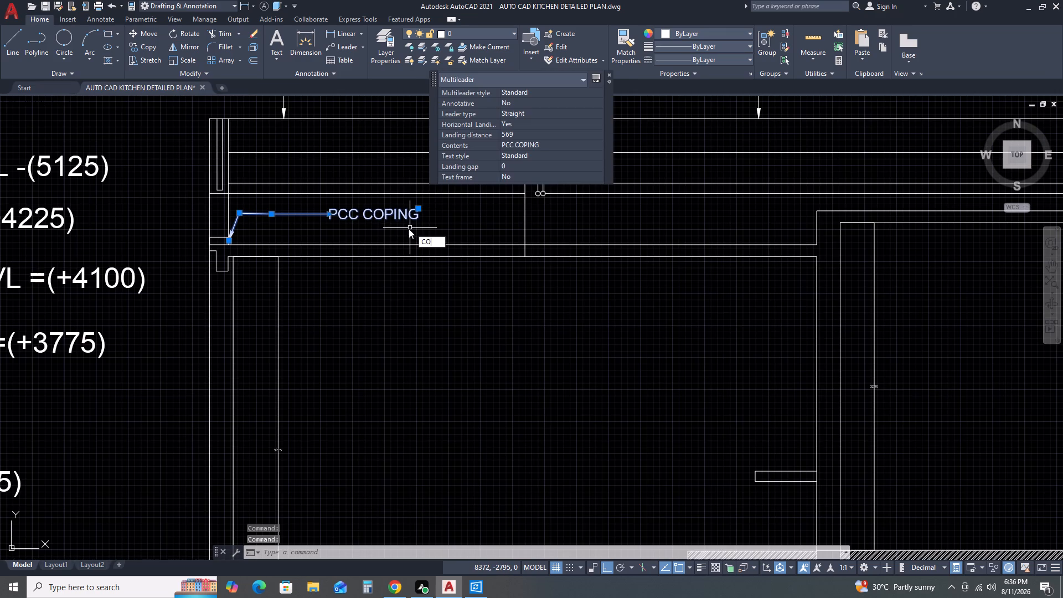
key(space)
click(229, 240)
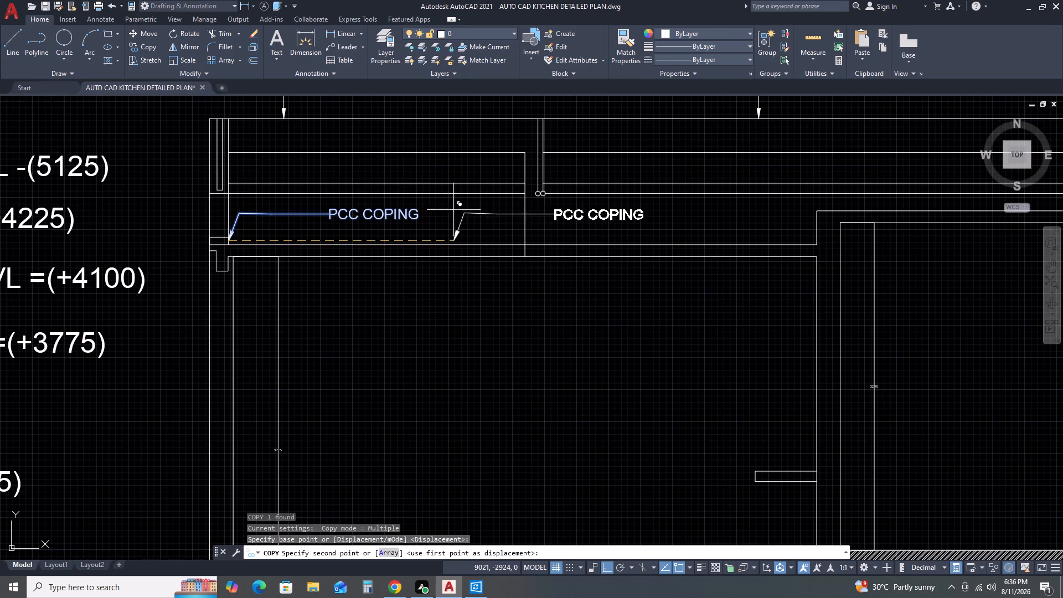
key(F8)
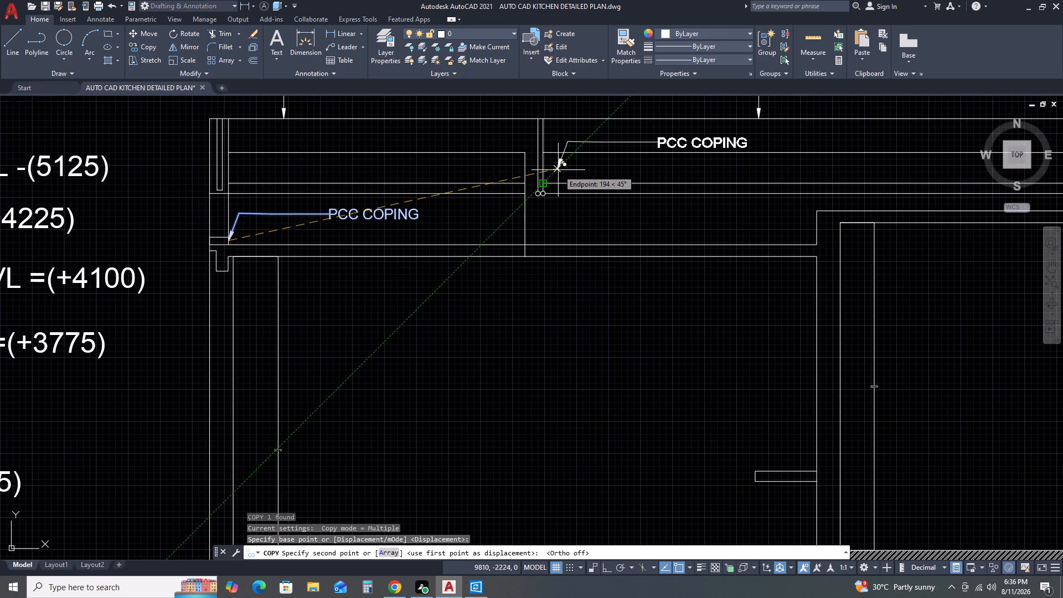
scroll(554, 188, up, 2)
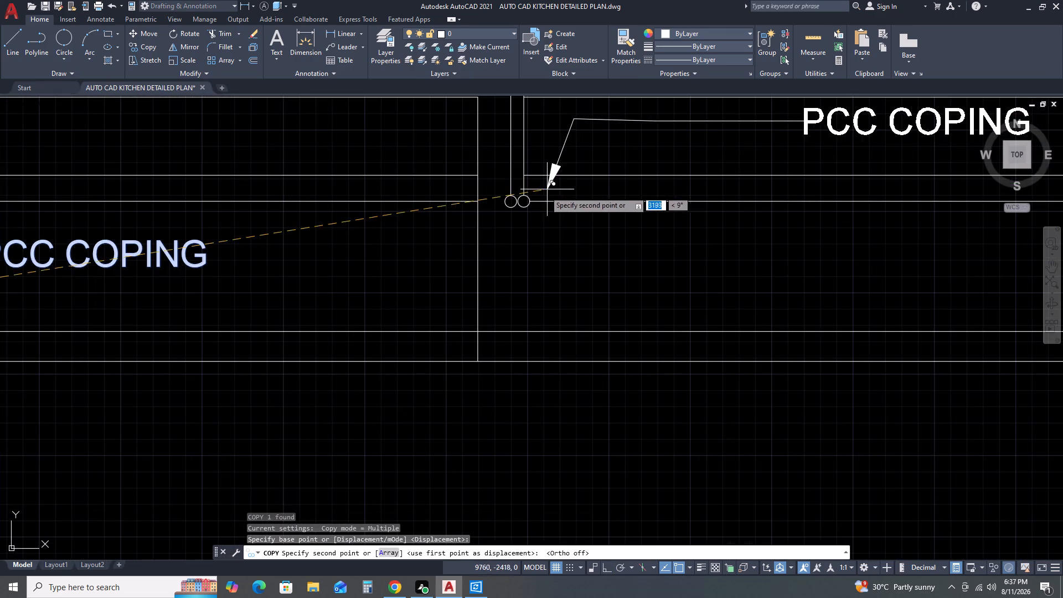
click(527, 194)
Place another copy of the PCC COPING leader pointing to the top of the higher roof slab, just past the railing's end.
scroll(658, 221, down, 4)
middle_drag(777, 203, 762, 204)
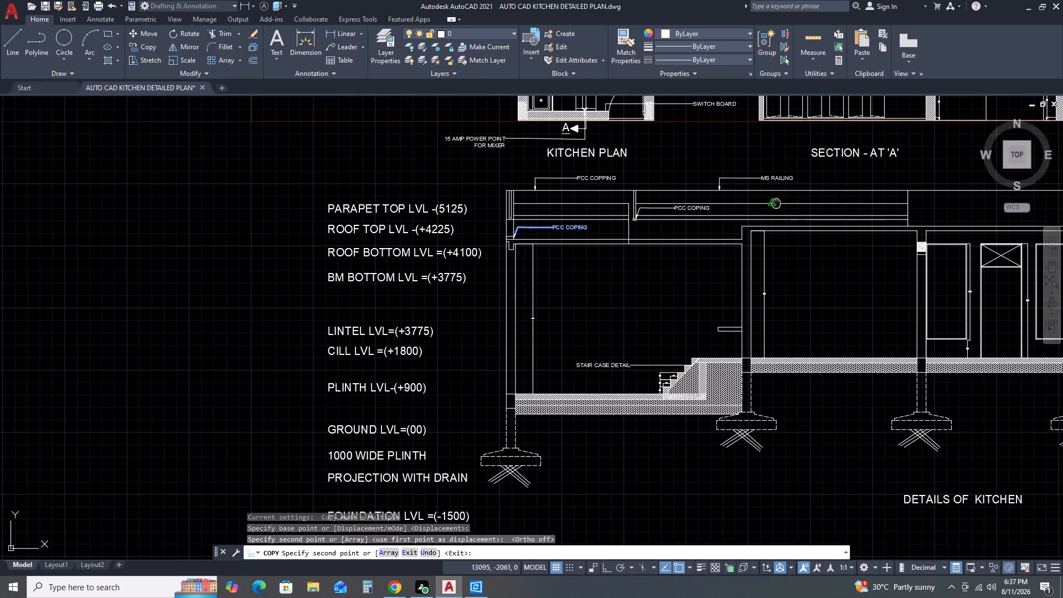
middle_drag(762, 204, 473, 204)
scroll(582, 215, up, 1)
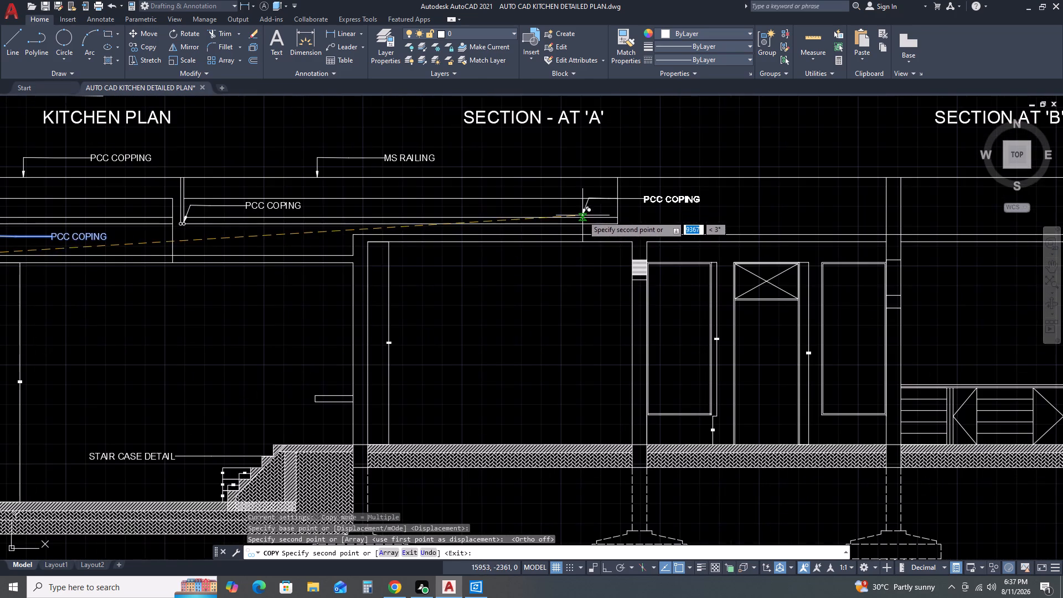
click(627, 232)
key(Escape)
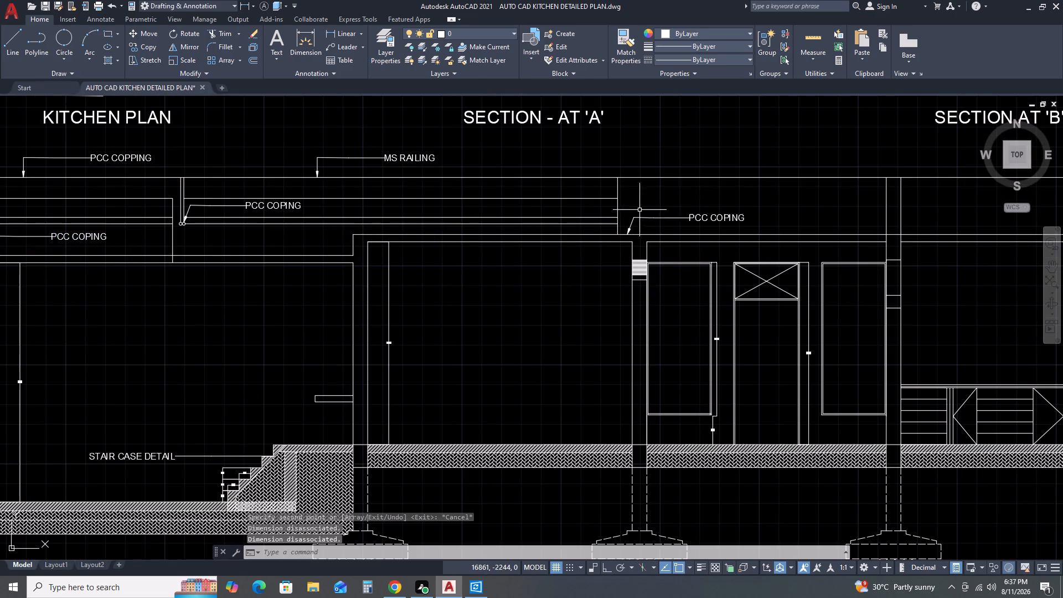
Replace the text of the leader at the higher roof slab with the first line RCC ROOF SLAB LAID TO SLOPE.
double_click(716, 216)
double_click(716, 215)
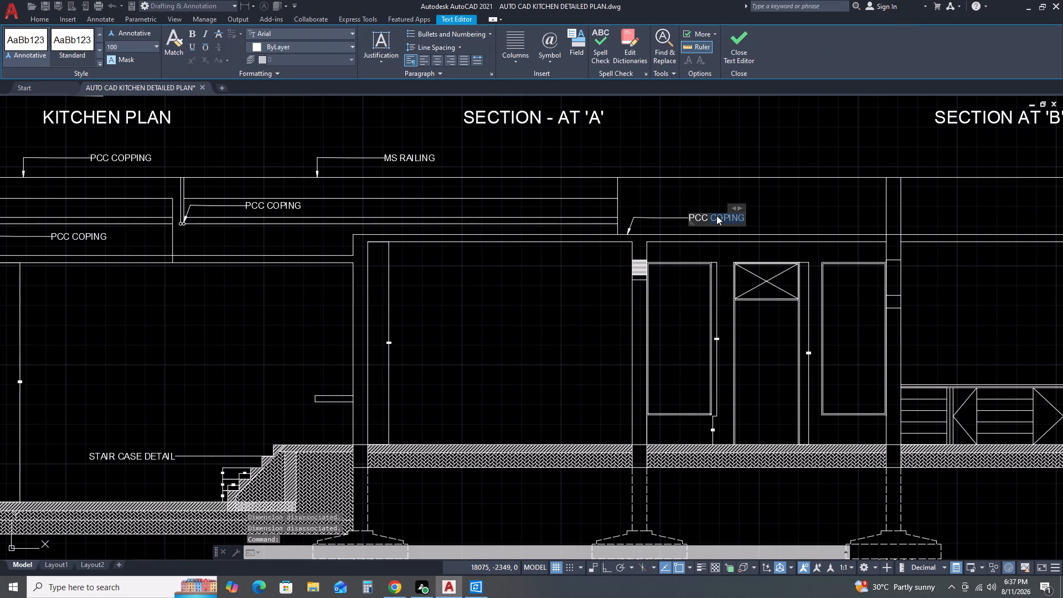
triple_click(727, 216)
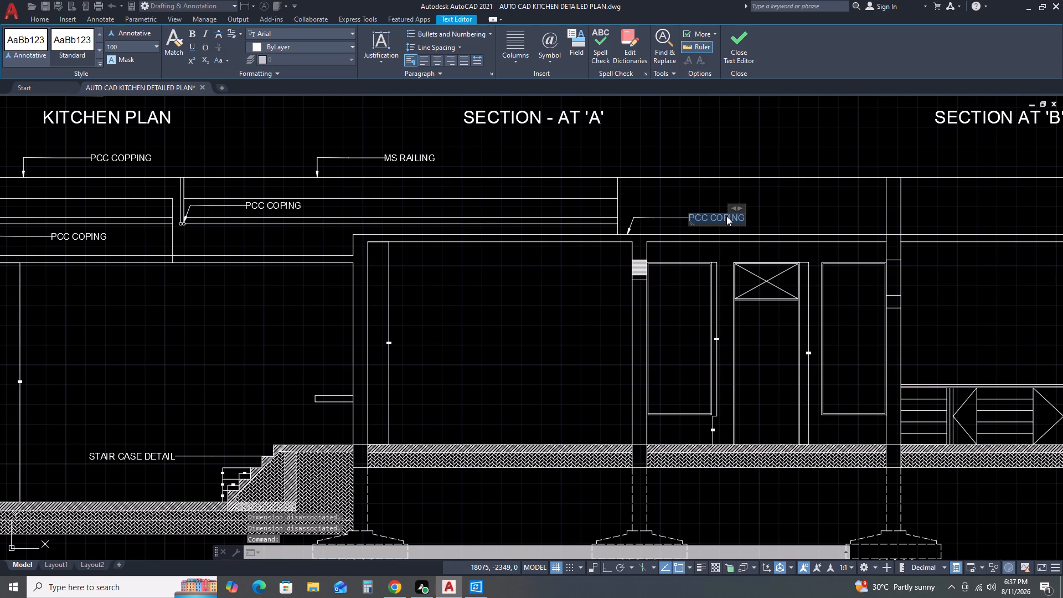
click(726, 216)
click(726, 216)
text(RCC)
key(space)
text(ROOF)
key(space)
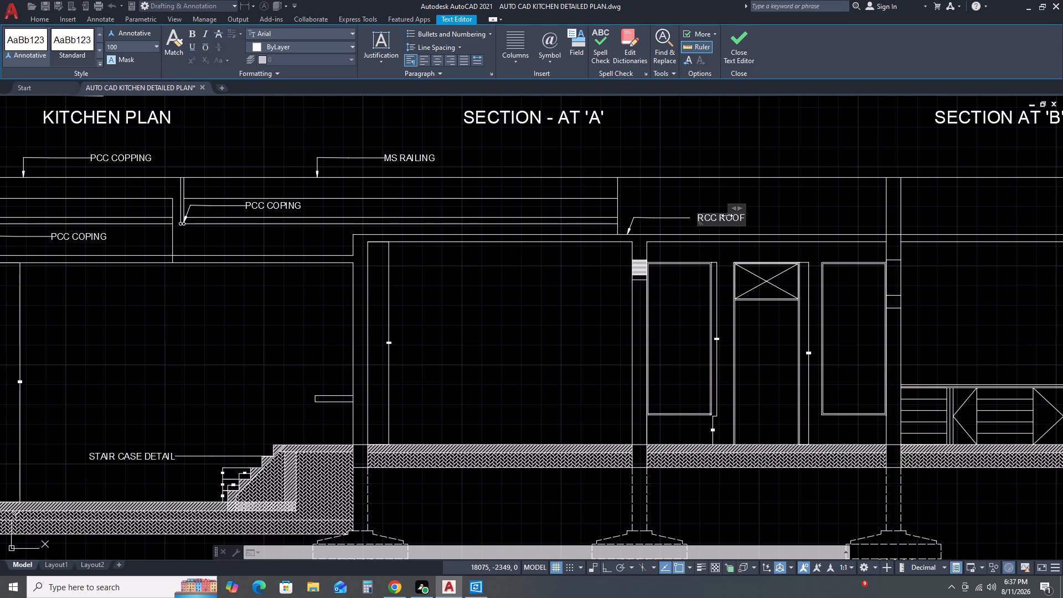
text(SLAB)
key(space)
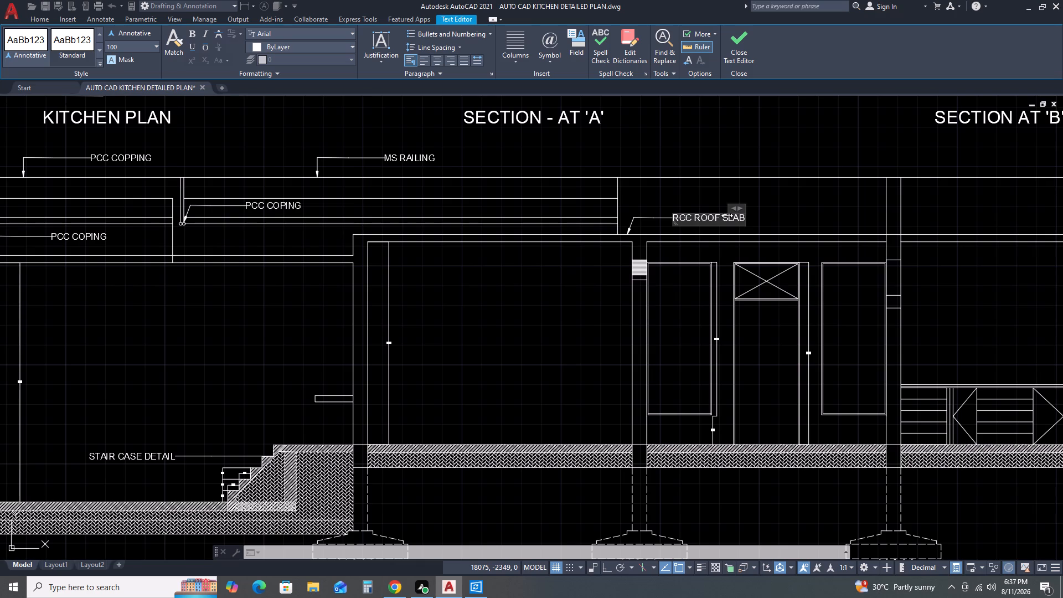
text(LAID)
key(space)
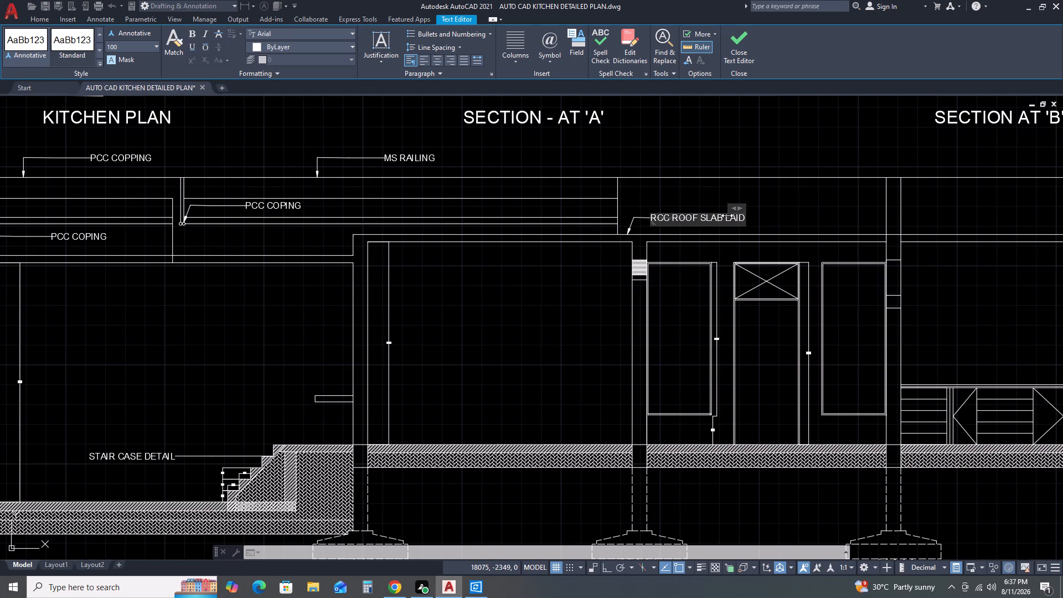
text(TO SLOPE)
key(space)
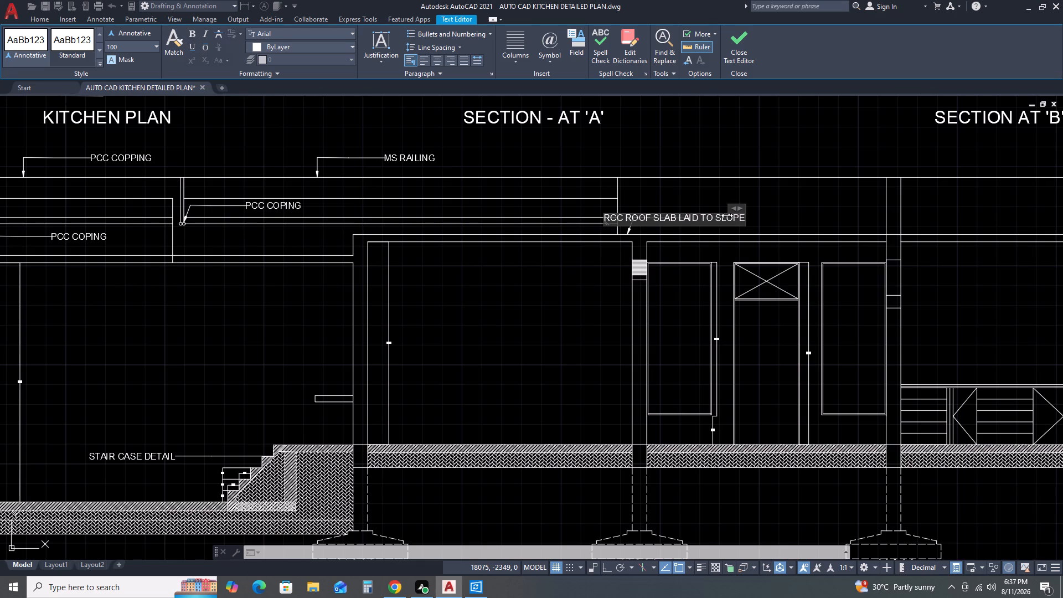
Add the second line WITH WATER PROOFING TREATMENT ON TOP to the roof slab note.
key(Return)
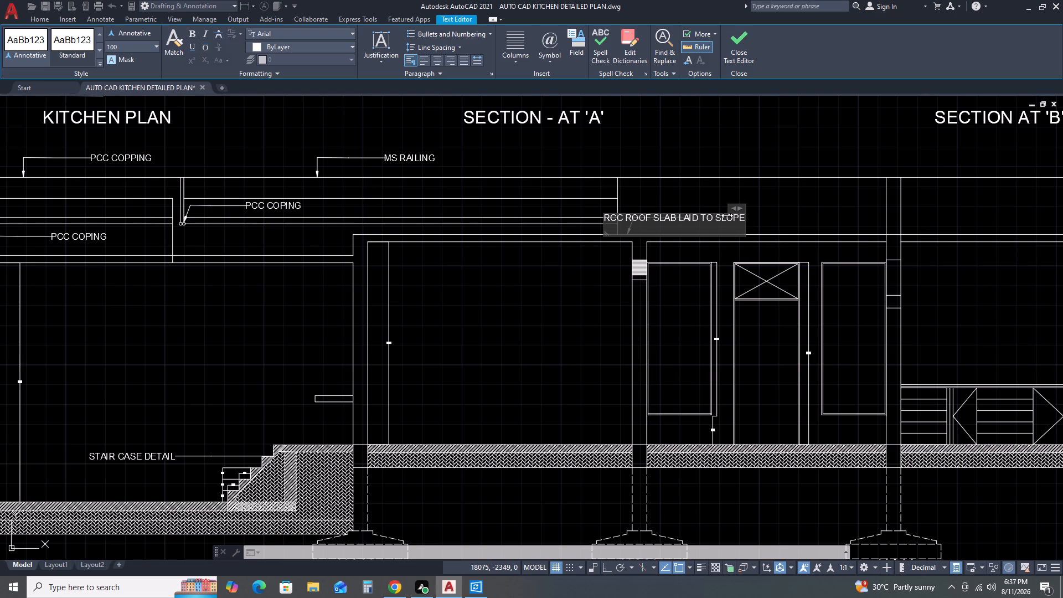
text(WITH)
key(space)
text(WAEWTR)
key(BackSpace)
key(BackSpace)
key(BackSpace)
key(BackSpace)
text(TER)
key(space)
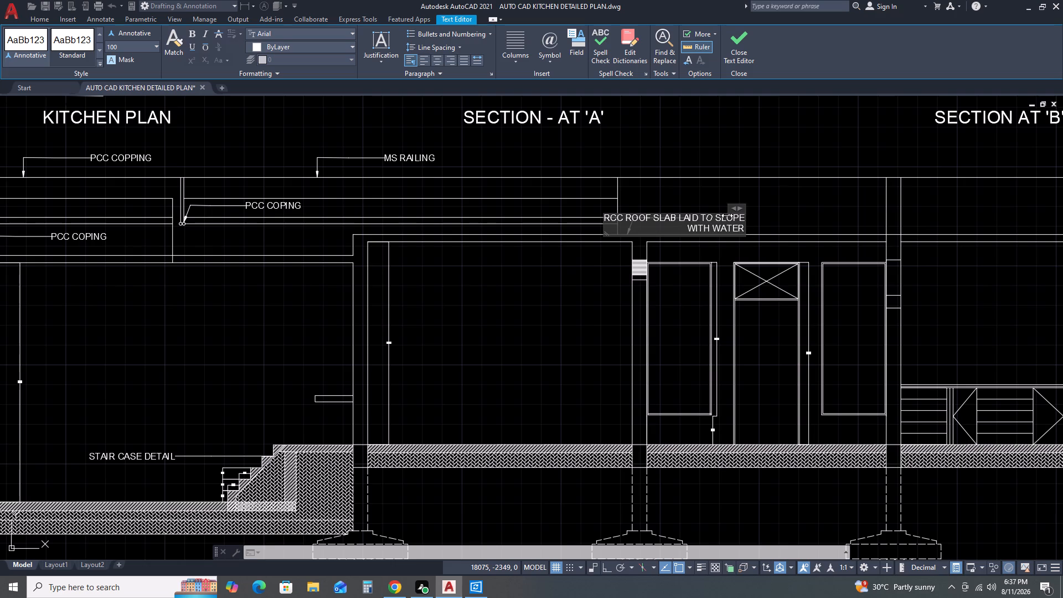
key(space)
text(PROOFO)
key(BackSpace)
key(i)
text(NG)
key(space)
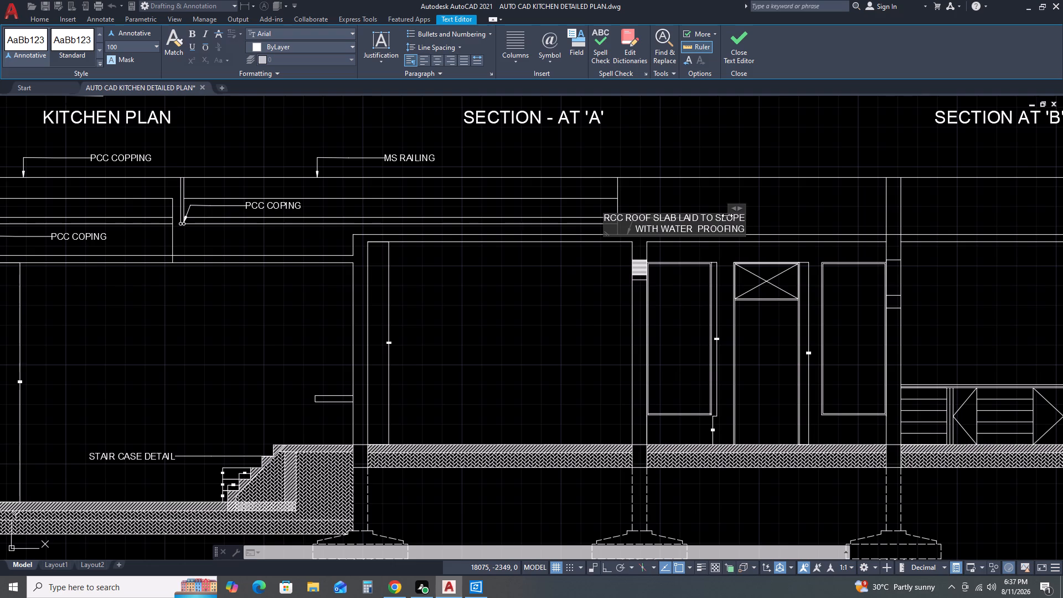
text(TREAT)
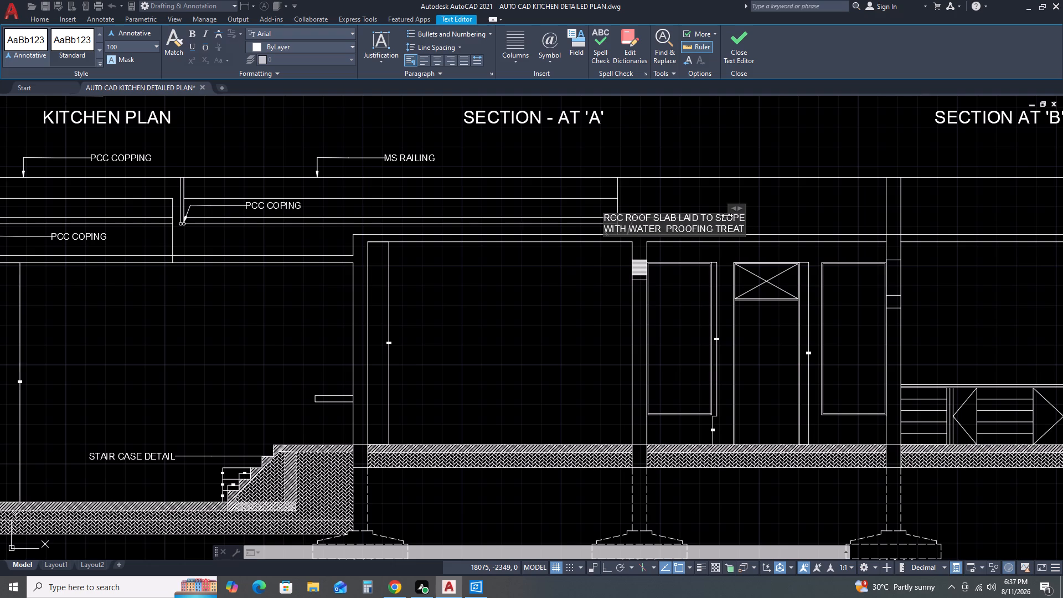
text(MENT)
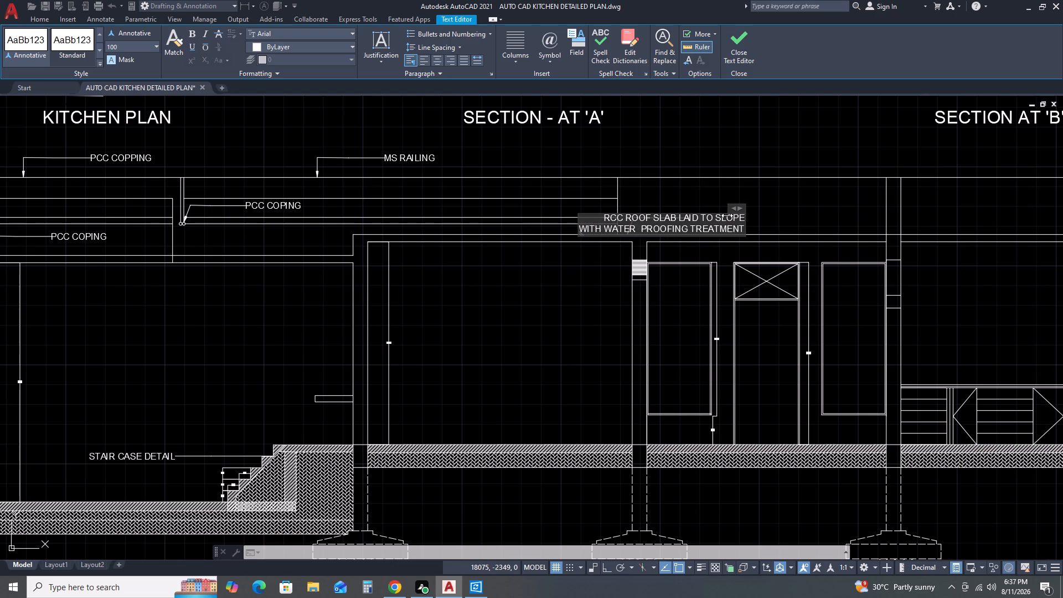
key(space)
text(ON TOP)
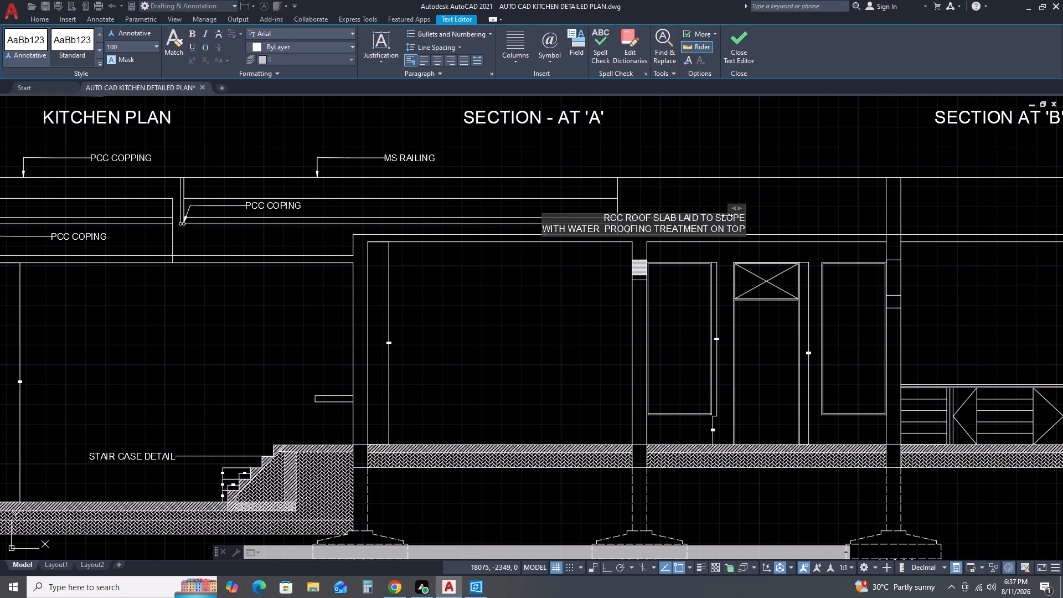
key(space)
Add the third line AS SPECIFIED to the roof slab note and finish the text edit.
key(Return)
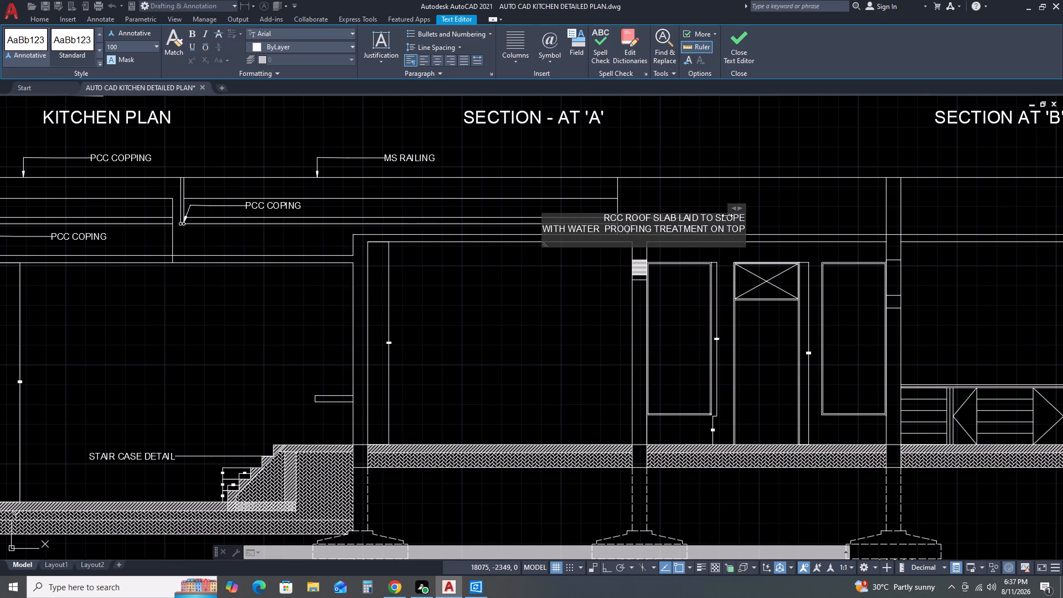
text(AS)
key(space)
text(SPECI)
text(FU)
key(BackSpace)
text(IED)
click(723, 153)
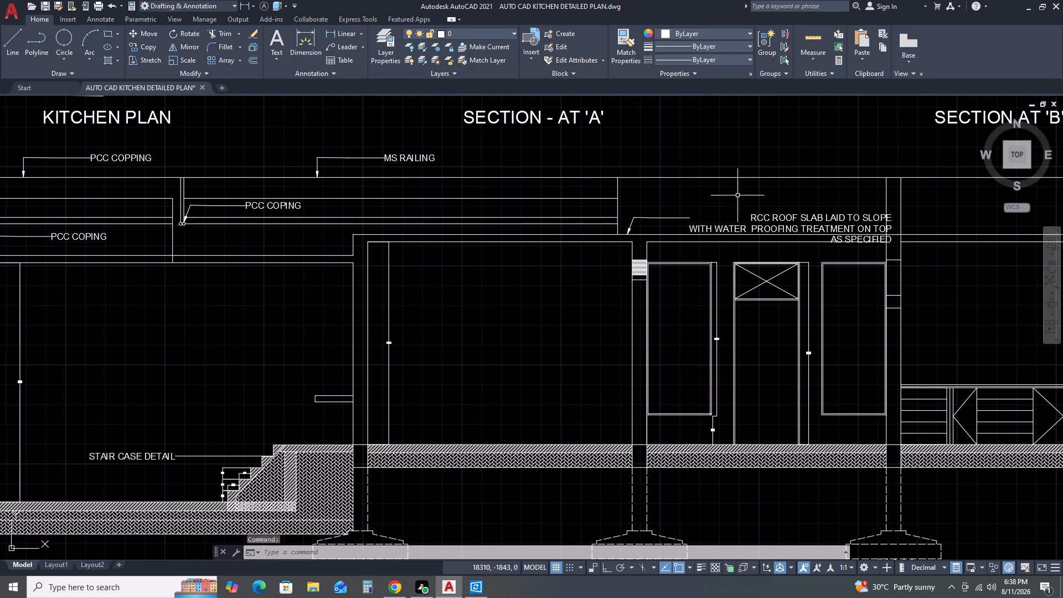
Move the RCC ROOF SLAB note's text up and back toward the railing end, clear of the roof slab and wall lines.
key(Escape)
click(765, 213)
click(739, 221)
middle_drag(752, 220, 752, 220)
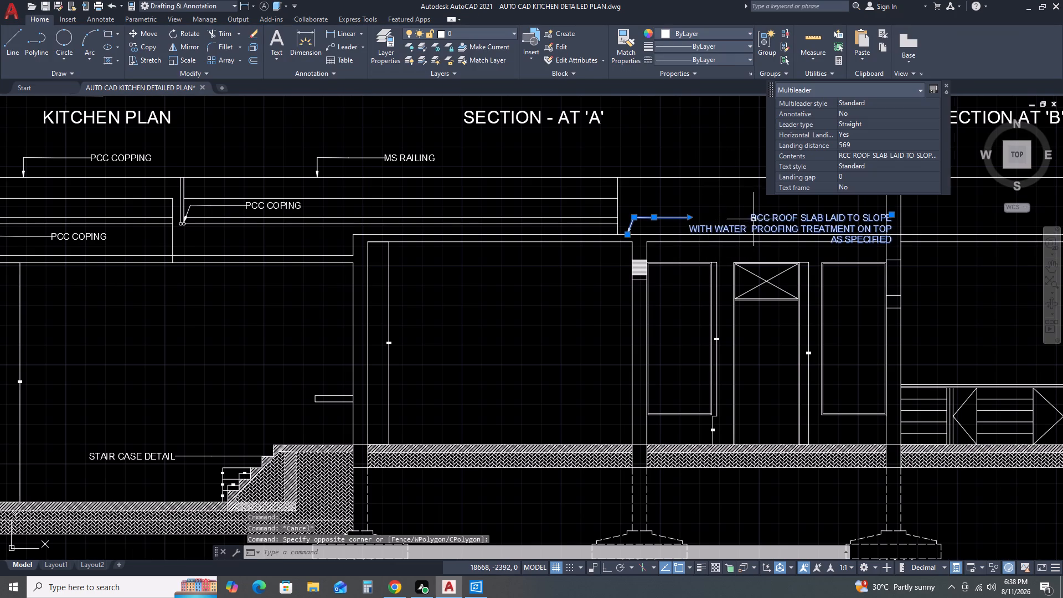
middle_drag(752, 220, 653, 224)
middle_click(643, 221)
click(589, 224)
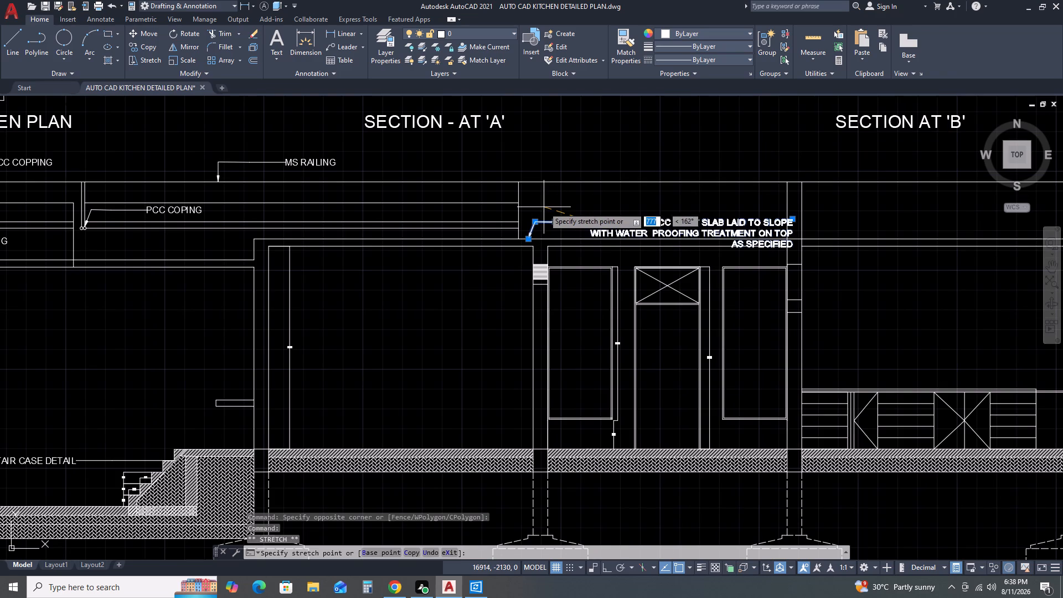
click(544, 207)
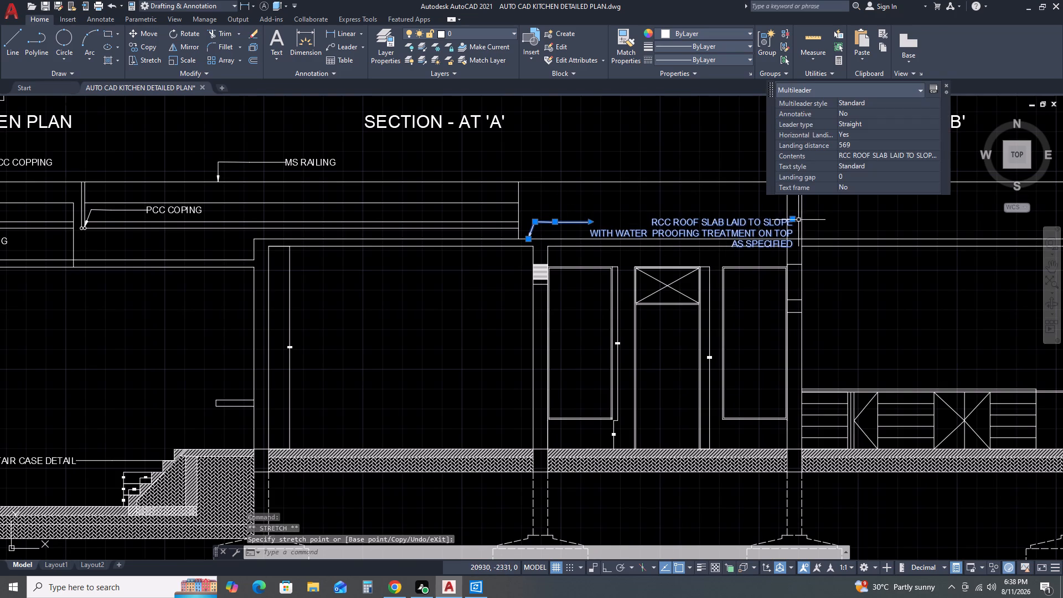
click(794, 220)
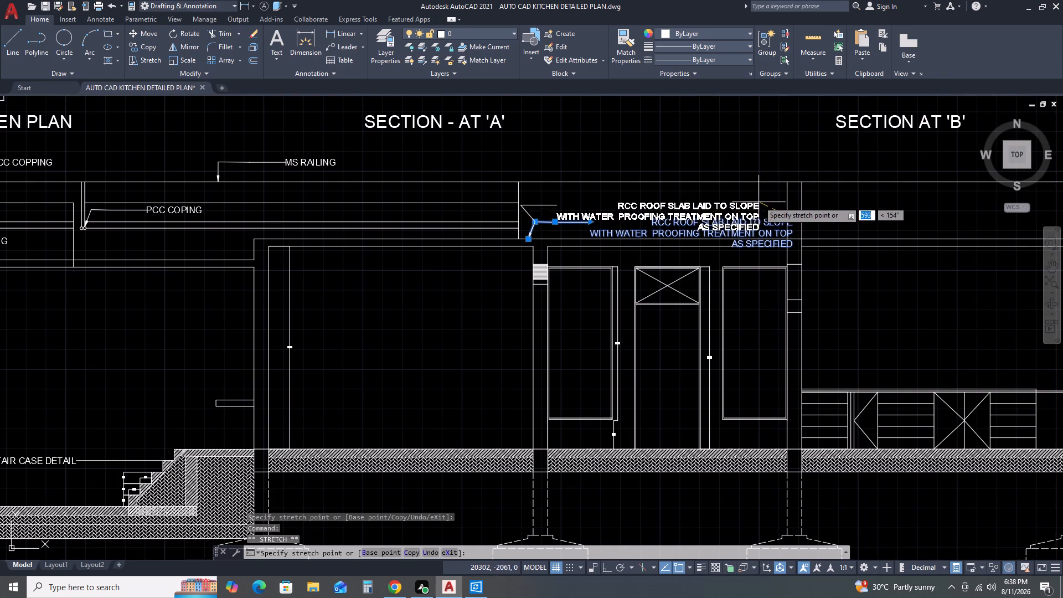
click(765, 190)
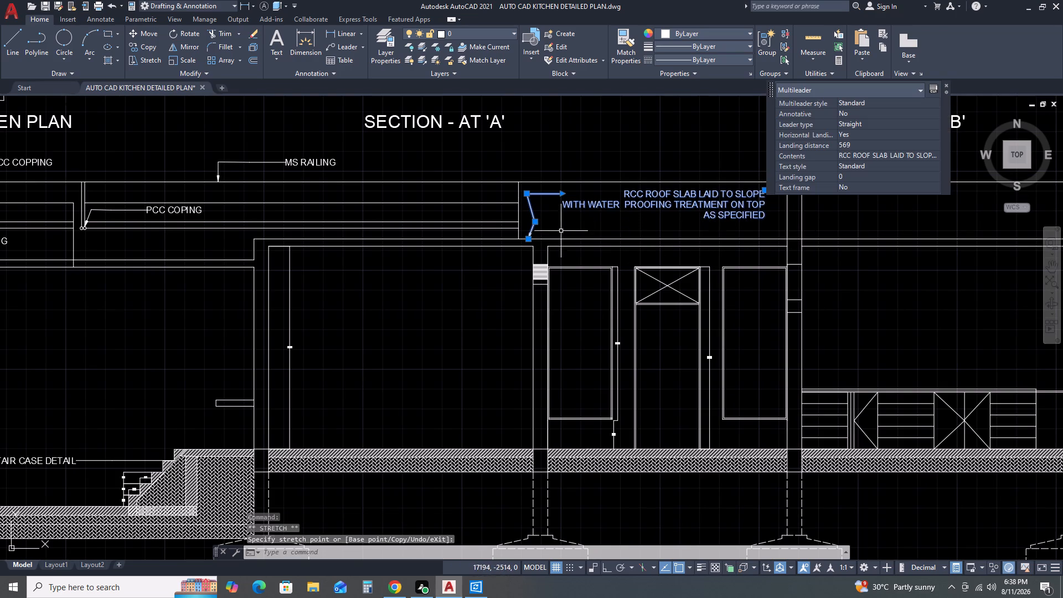
Shift the middle vertex of the roof slab leader so the line drops nearly vertically to its arrowhead.
scroll(546, 222, up, 3)
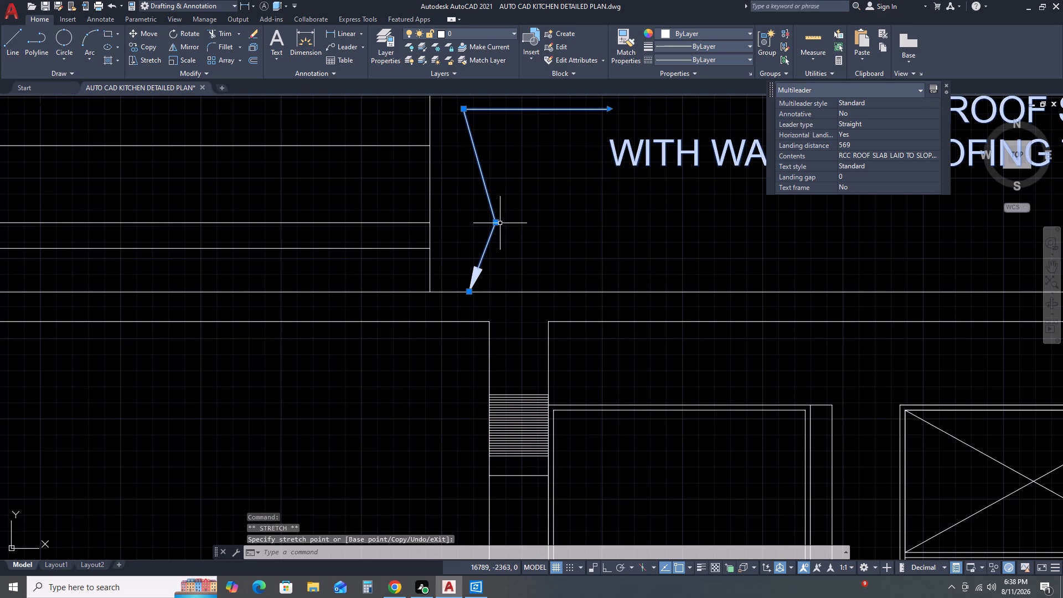
click(497, 223)
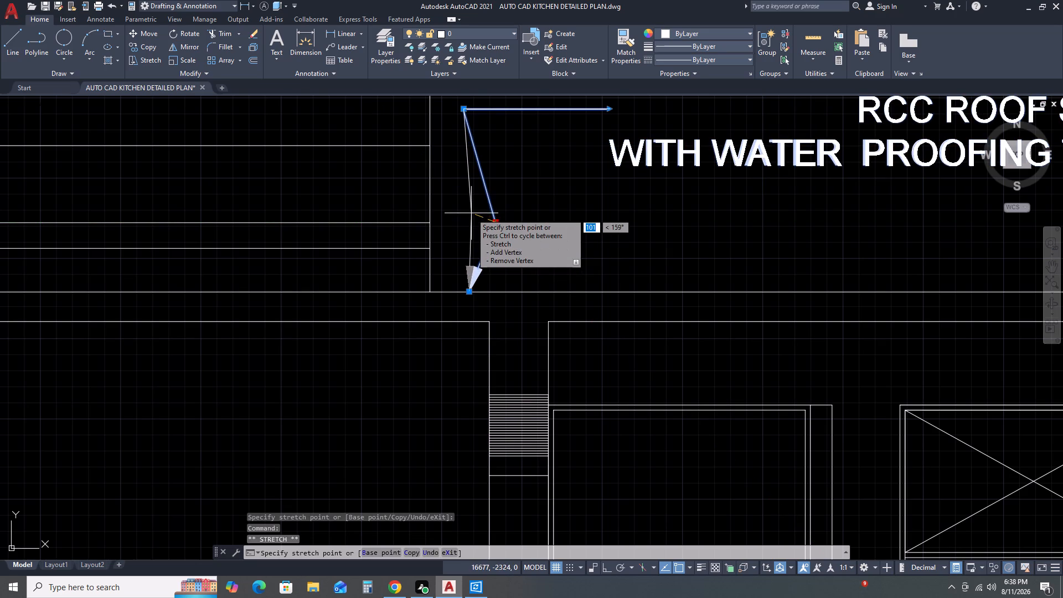
click(471, 213)
key(Escape)
Add a horizontal leader in the parapet zone beyond the RCC roof slab note, with its arrowhead on the adjacent wall face.
scroll(488, 216, down, 2)
middle_drag(563, 211, 538, 224)
middle_click(524, 226)
scroll(537, 221, down, 1)
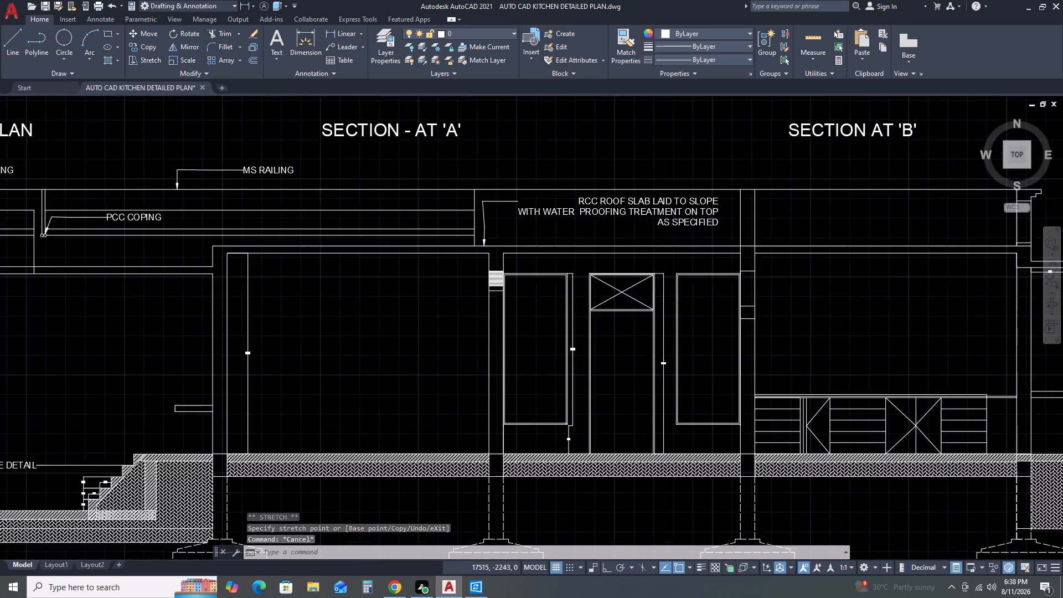
scroll(537, 221, down, 1)
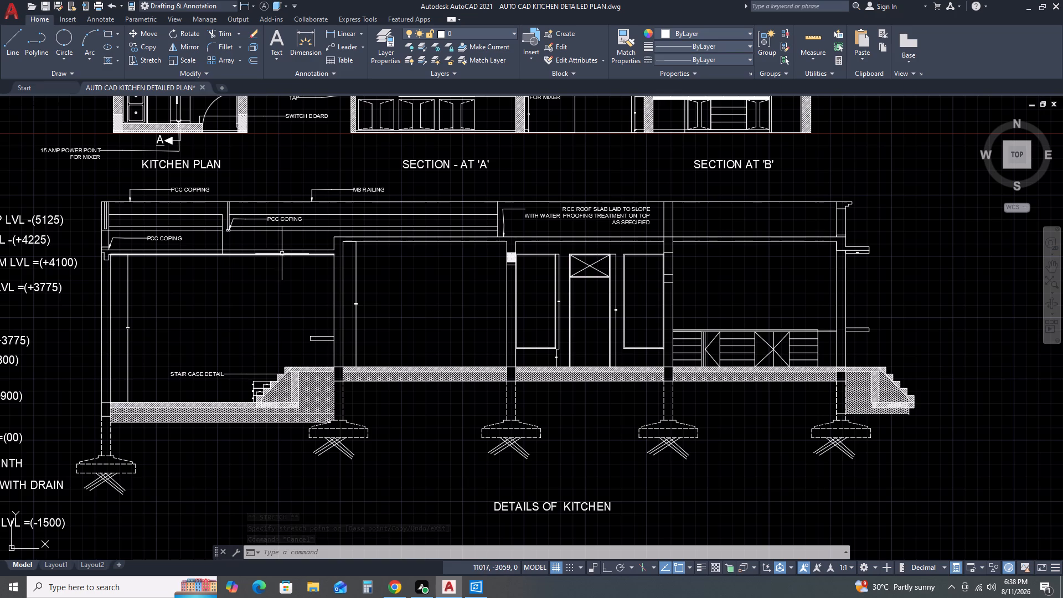
scroll(334, 251, down, 2)
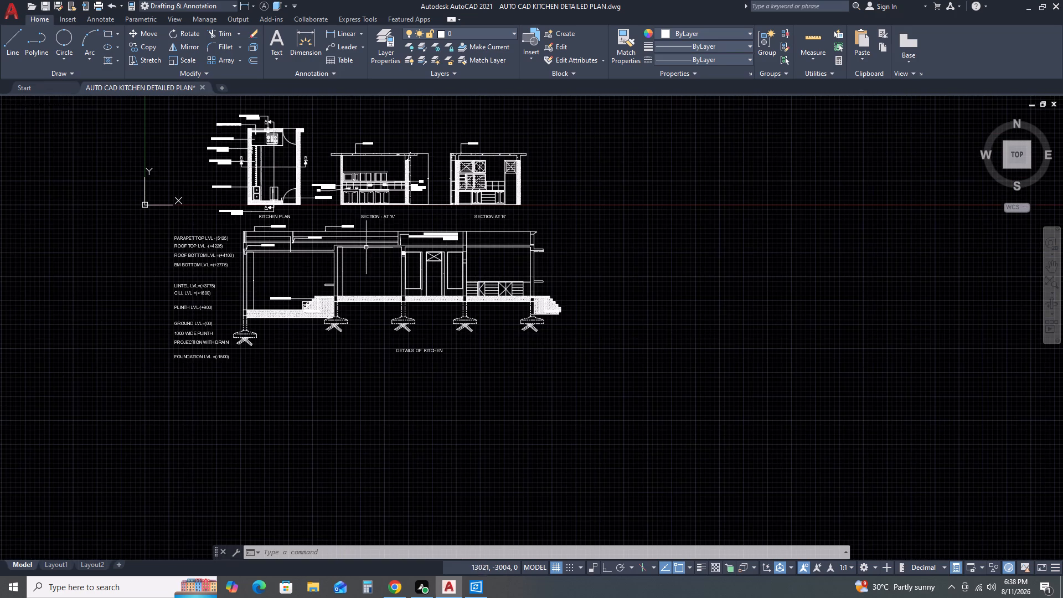
scroll(429, 236, up, 4)
scroll(548, 210, down, 2)
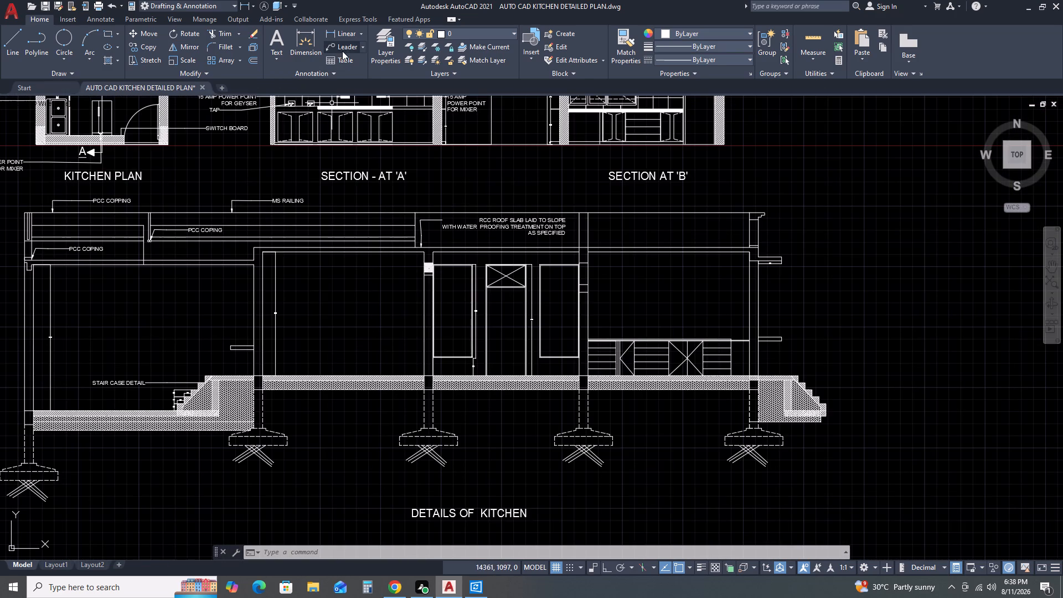
click(342, 51)
scroll(583, 223, up, 1)
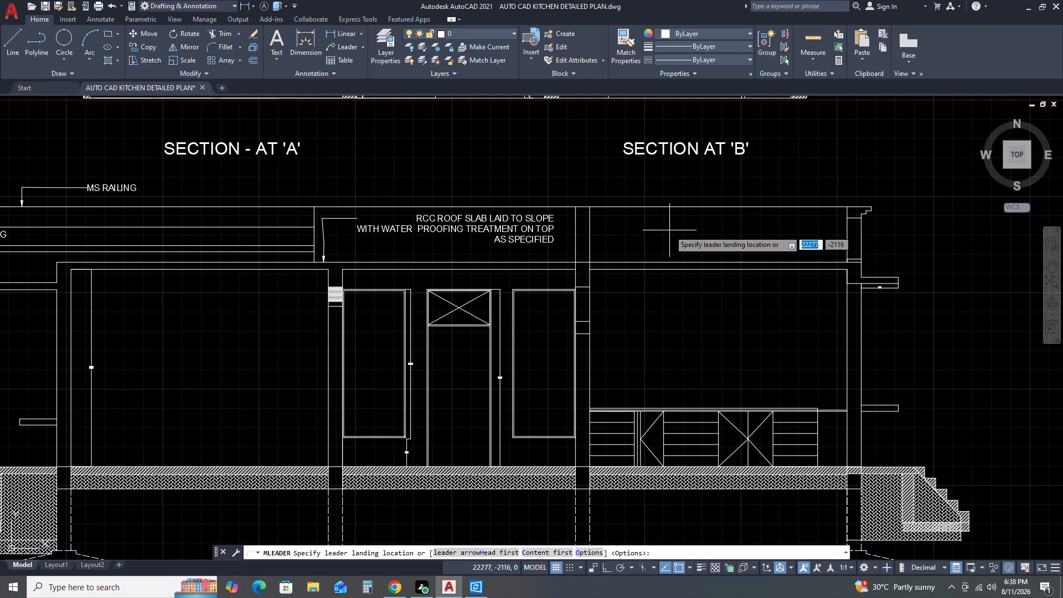
click(670, 230)
click(589, 230)
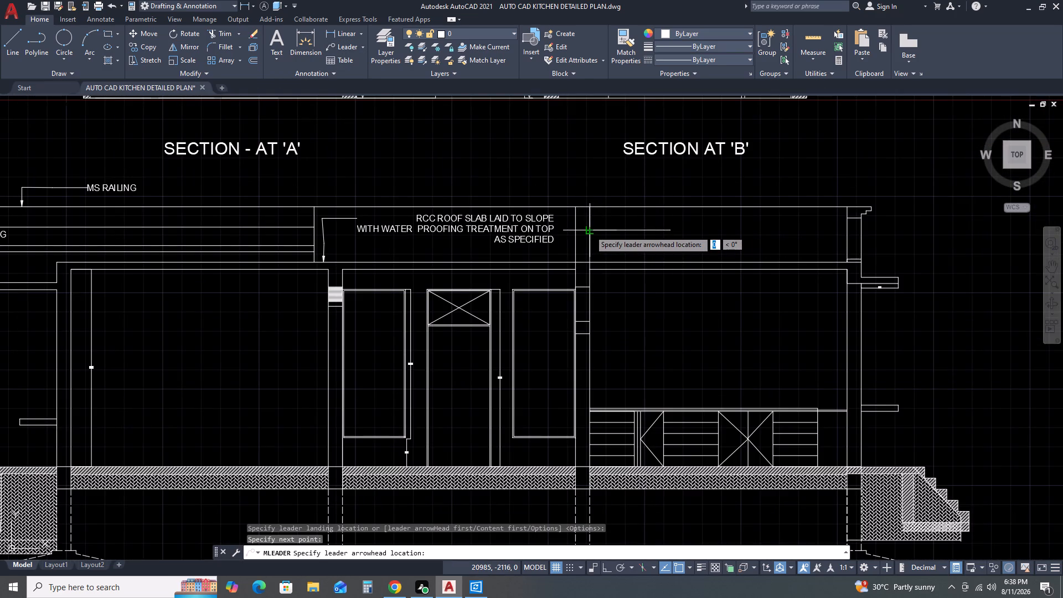
click(590, 230)
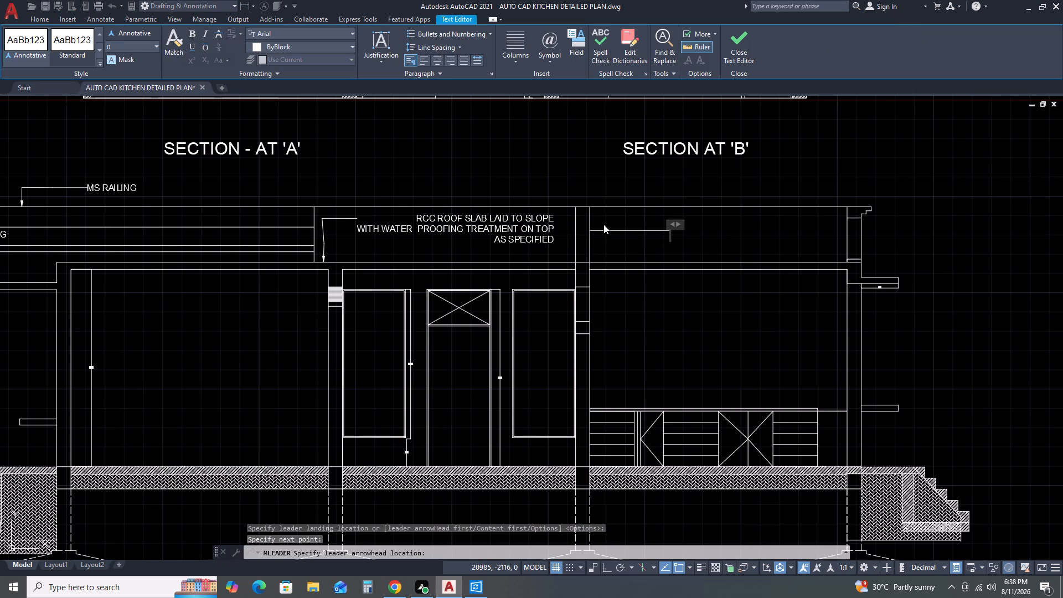
Enter 230 TH BK WALL as the opening text of the new leader note.
text(230)
key(space)
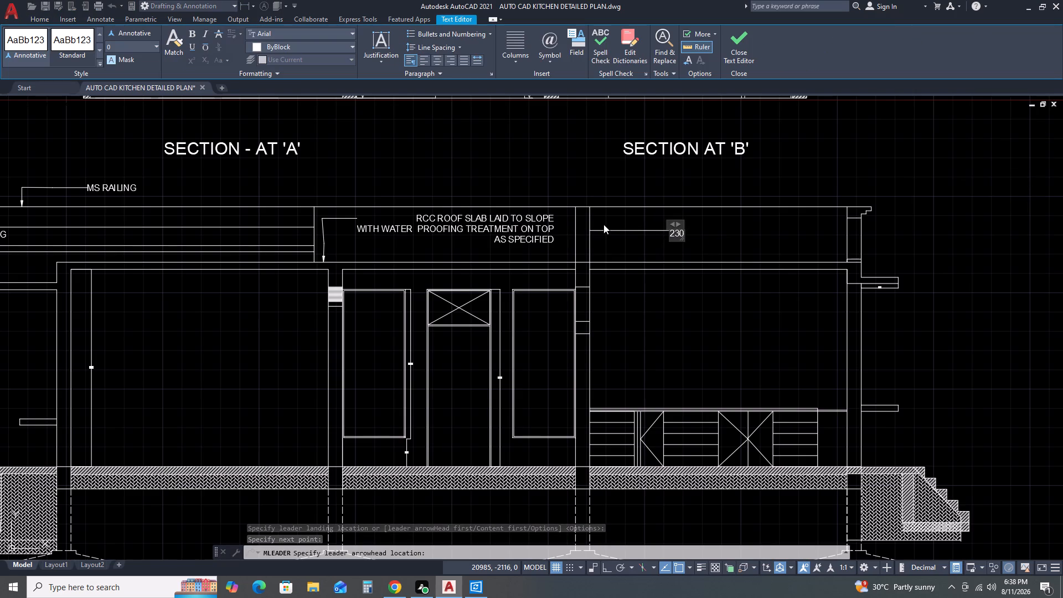
text(TH)
key(space)
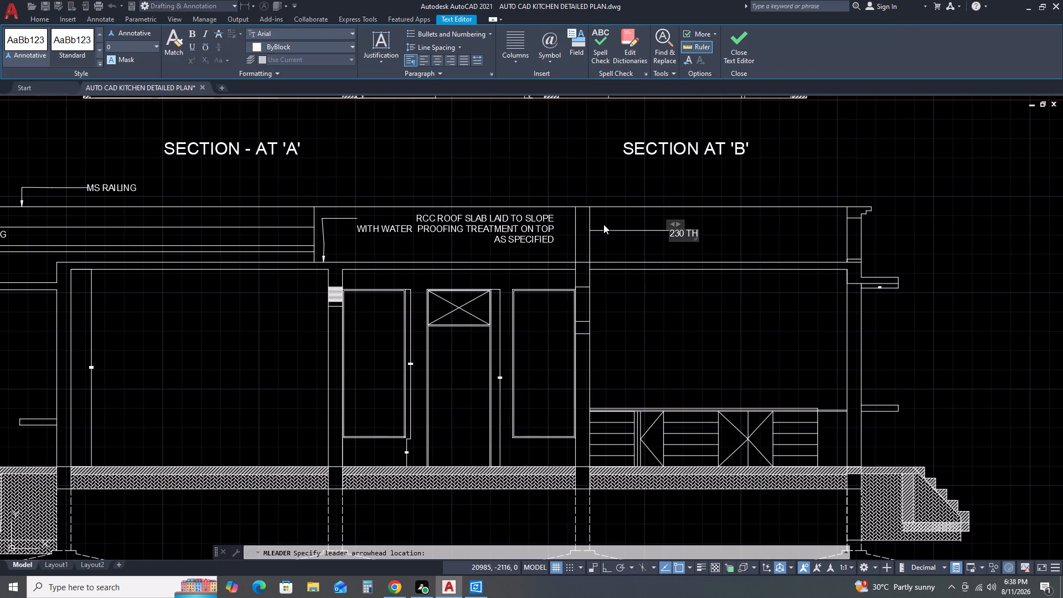
text(BK)
key(space)
text(WAL L)
key(BackSpace)
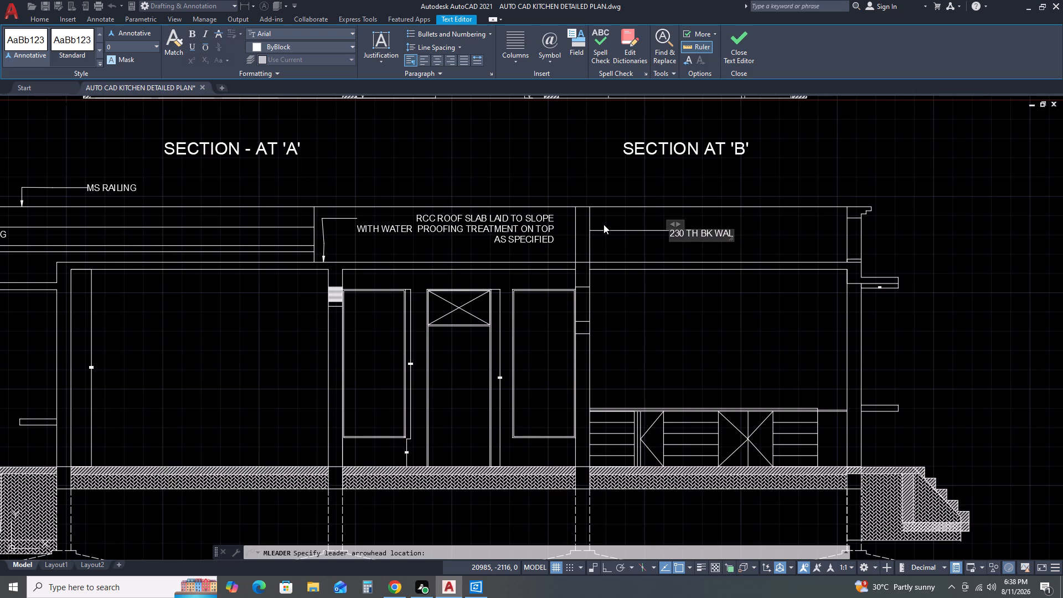
text(L)
key(space)
key(BackSpace)
key(BackSpace)
key(BackSpace)
text(L)
key(space)
Complete the wall note with HT UP TO 900 and finish the text edit.
text(HT)
key(space)
text(UP TO)
key(space)
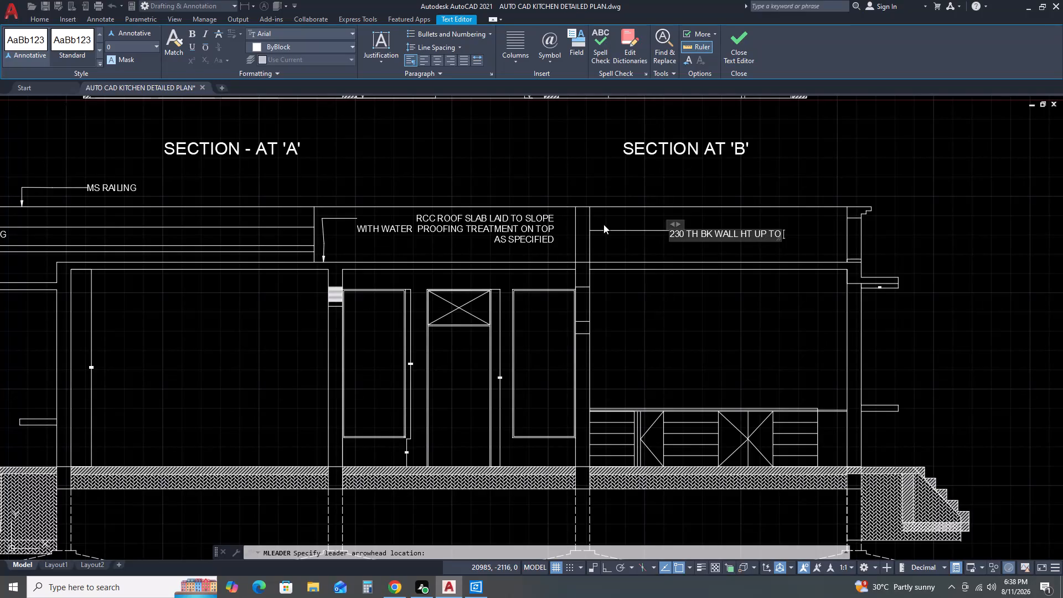
text(900)
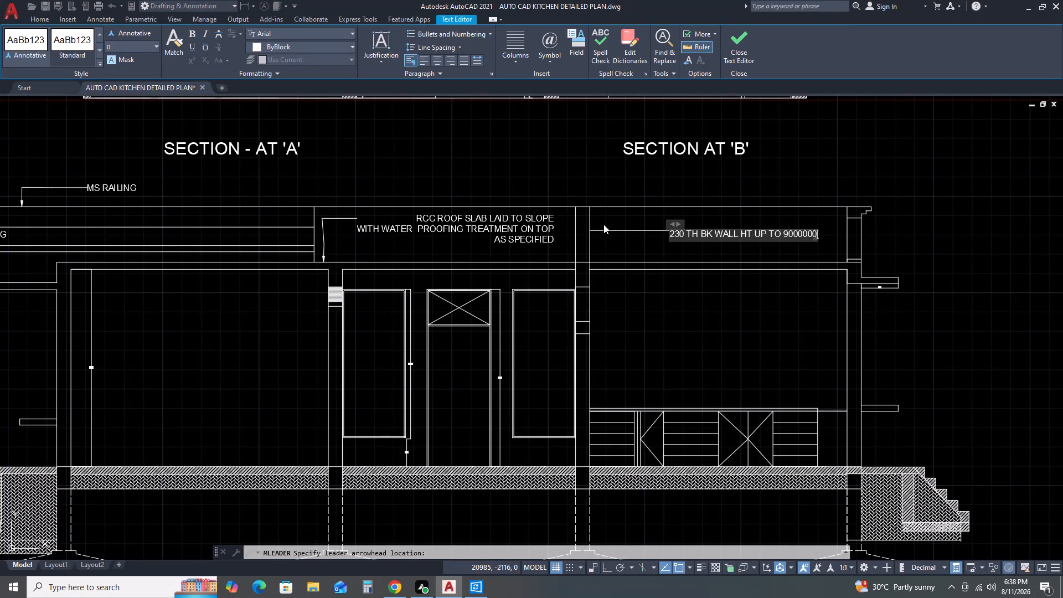
key(BackSpace)
key(BackSpace)
key(BackSpace)
key(BackSpace)
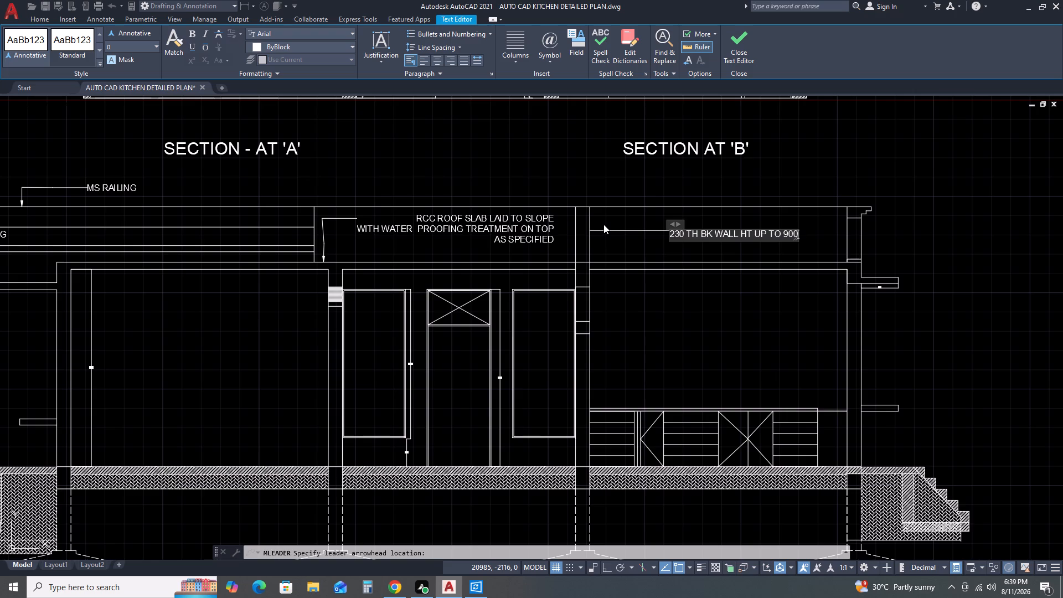
click(615, 185)
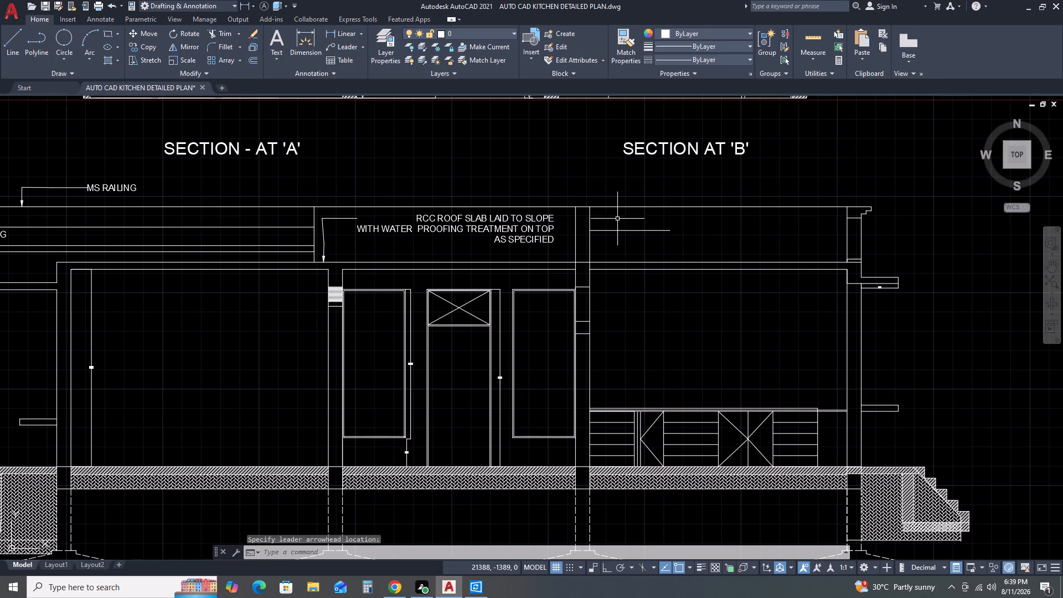
Match the properties of the RCC ROOF SLAB note onto the new 230 TH BK WALL note.
text(MA)
key(space)
click(550, 236)
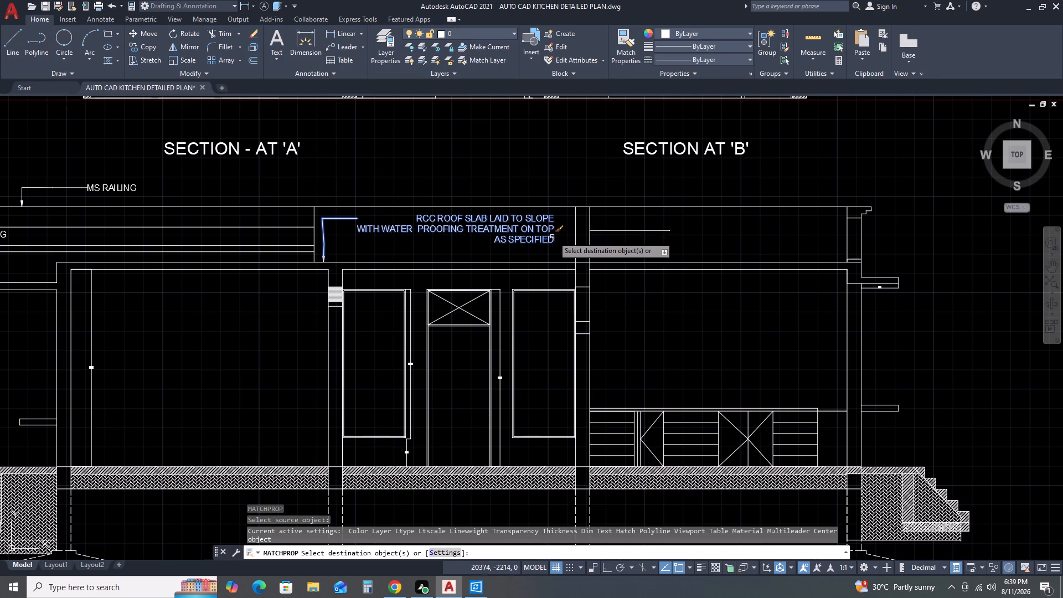
click(600, 228)
click(600, 240)
key(Escape)
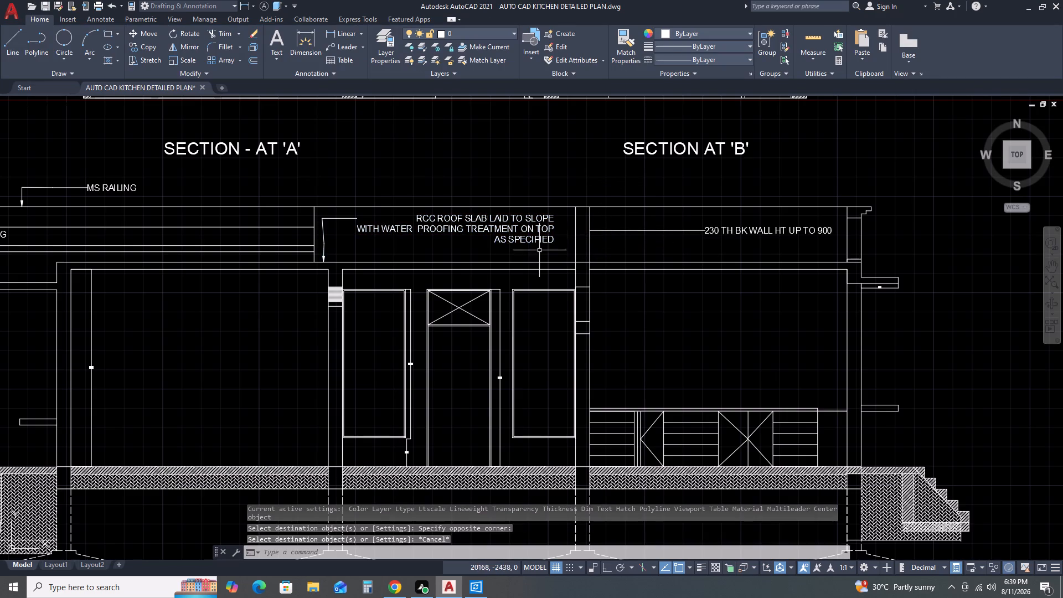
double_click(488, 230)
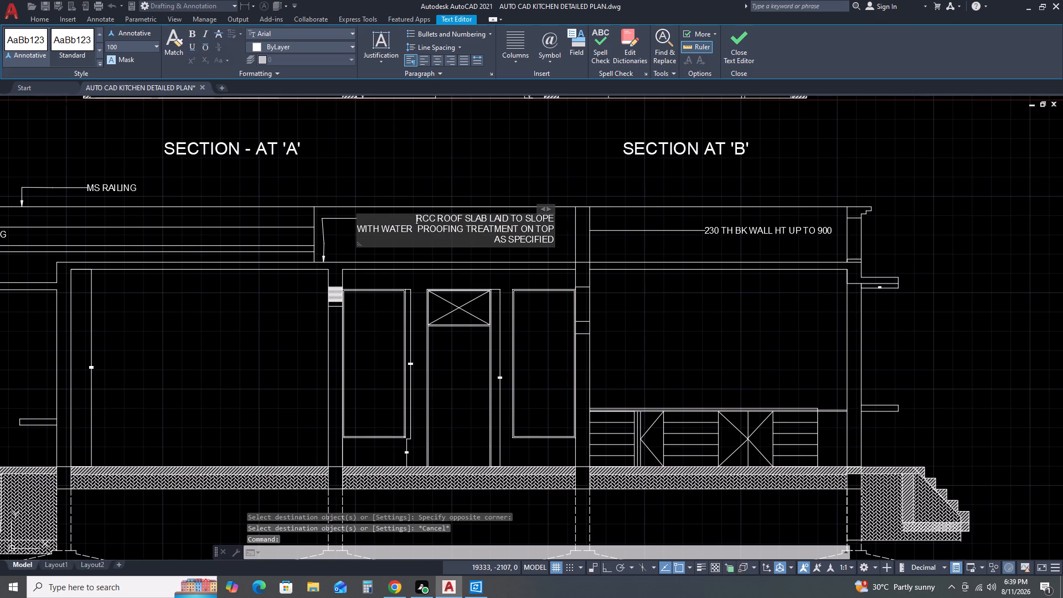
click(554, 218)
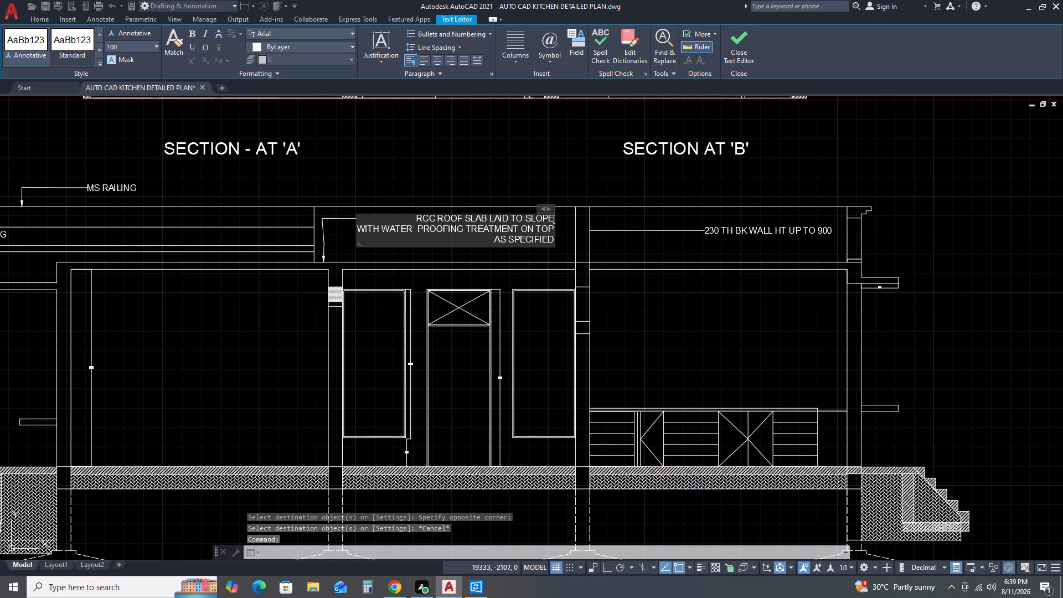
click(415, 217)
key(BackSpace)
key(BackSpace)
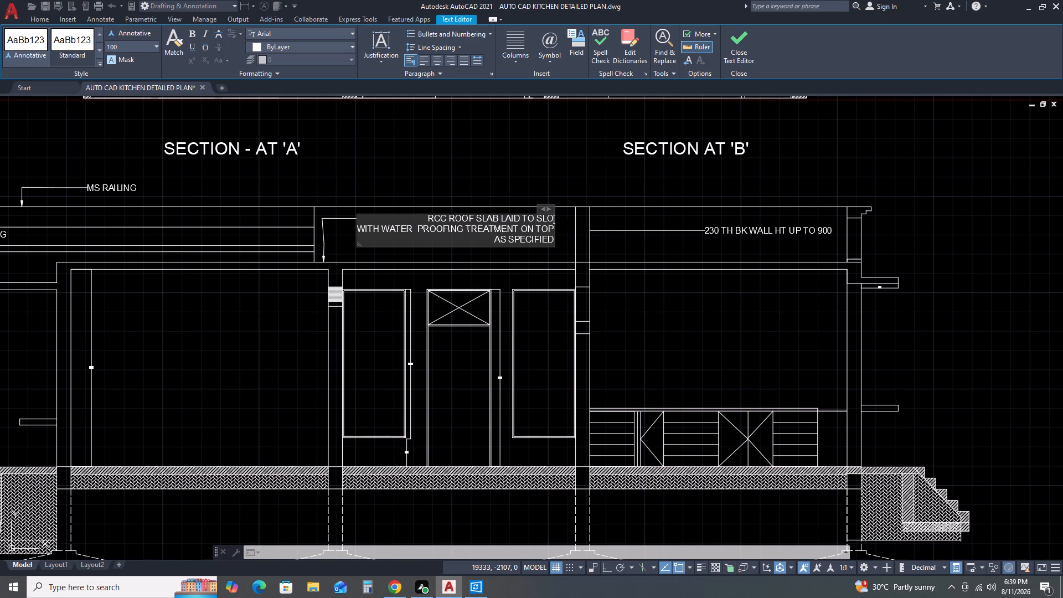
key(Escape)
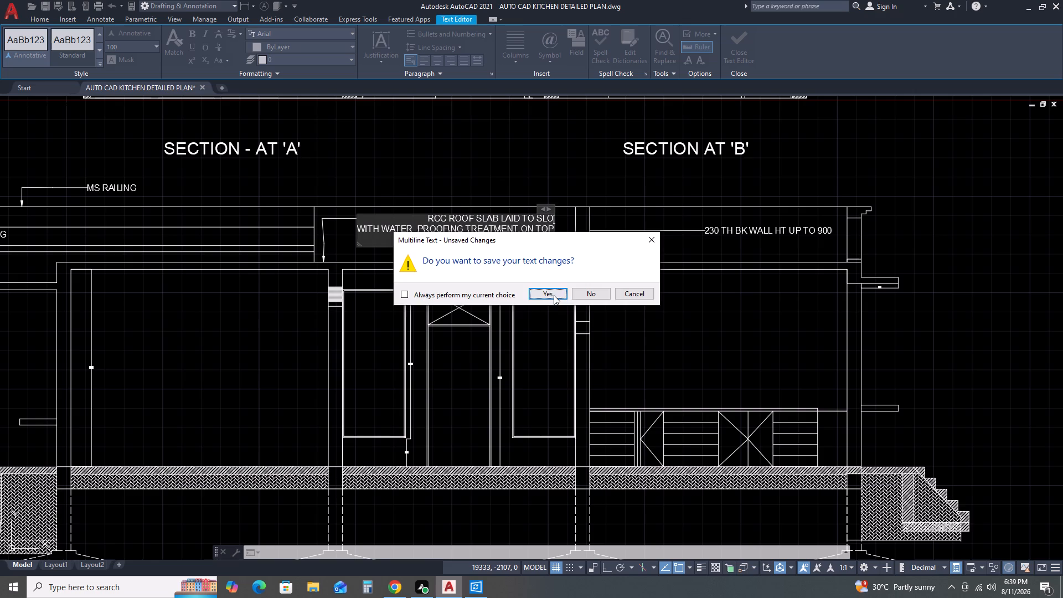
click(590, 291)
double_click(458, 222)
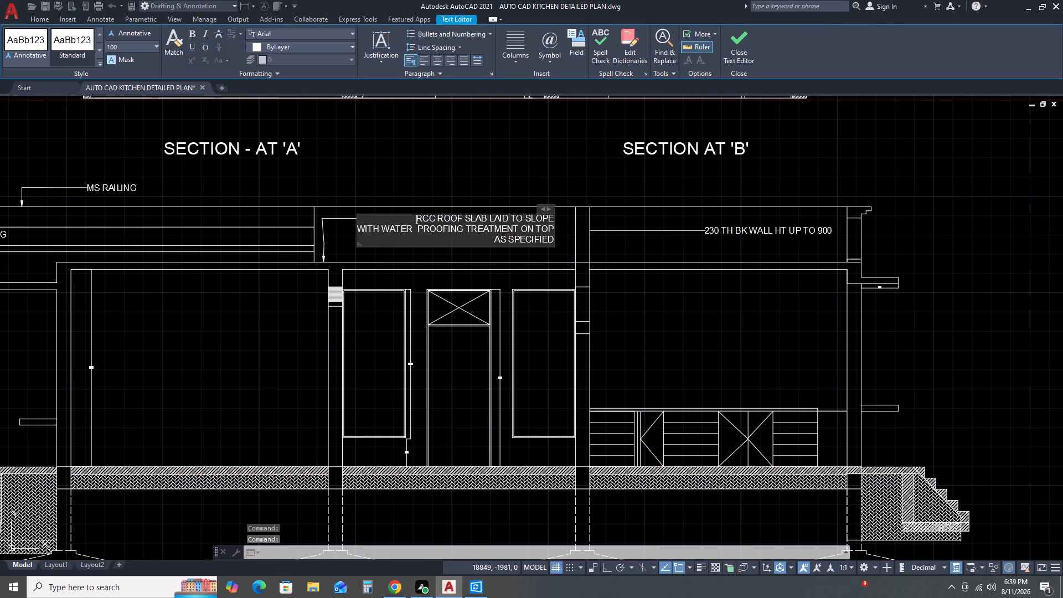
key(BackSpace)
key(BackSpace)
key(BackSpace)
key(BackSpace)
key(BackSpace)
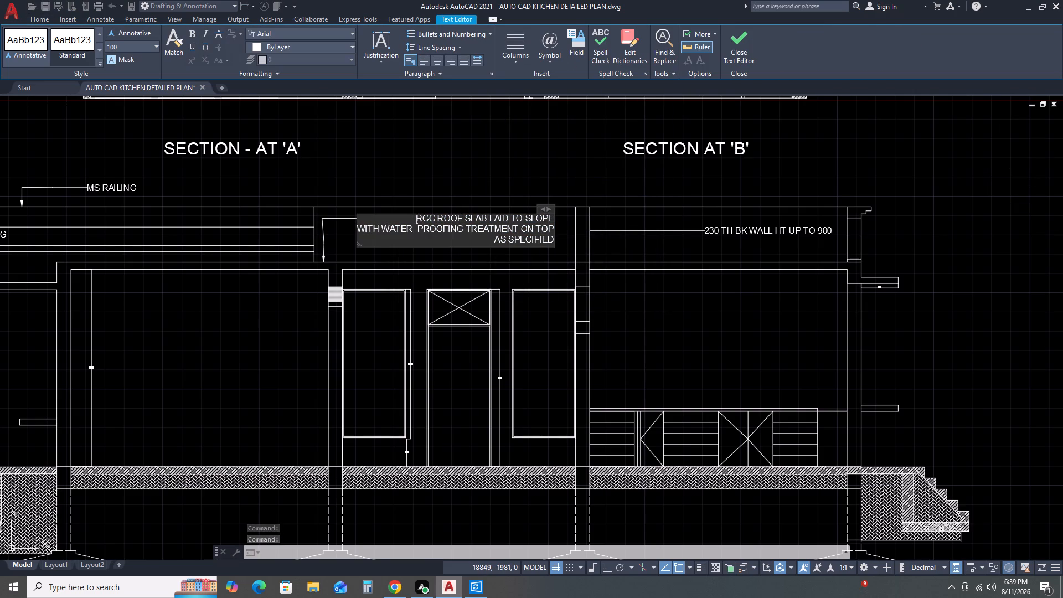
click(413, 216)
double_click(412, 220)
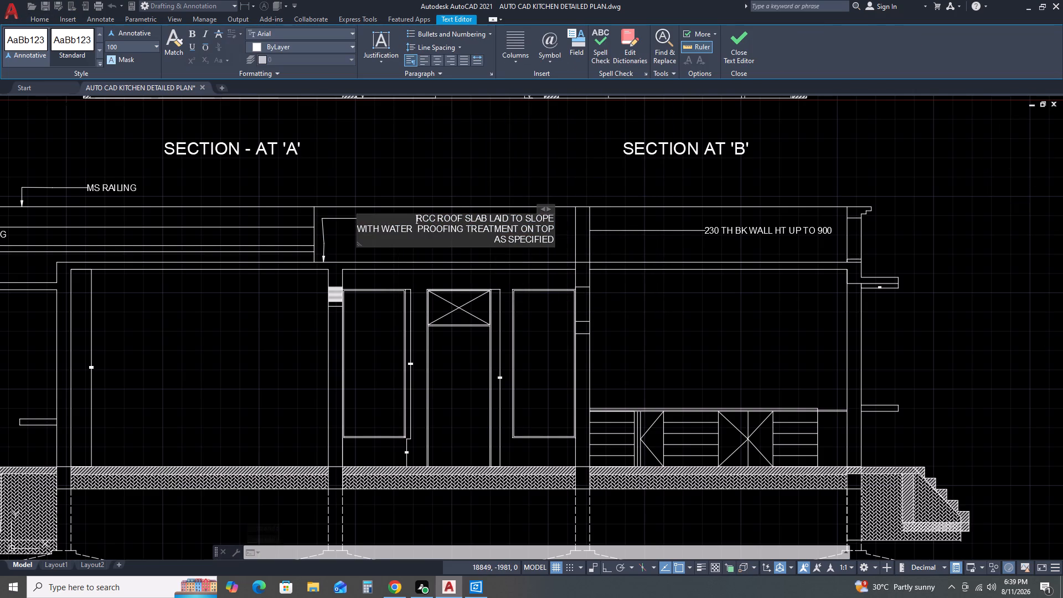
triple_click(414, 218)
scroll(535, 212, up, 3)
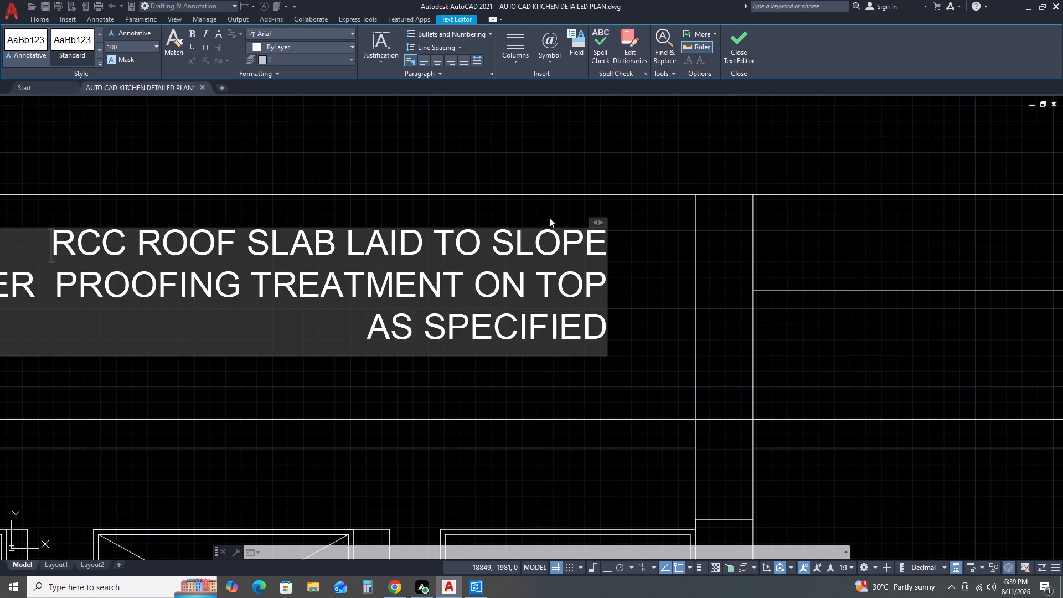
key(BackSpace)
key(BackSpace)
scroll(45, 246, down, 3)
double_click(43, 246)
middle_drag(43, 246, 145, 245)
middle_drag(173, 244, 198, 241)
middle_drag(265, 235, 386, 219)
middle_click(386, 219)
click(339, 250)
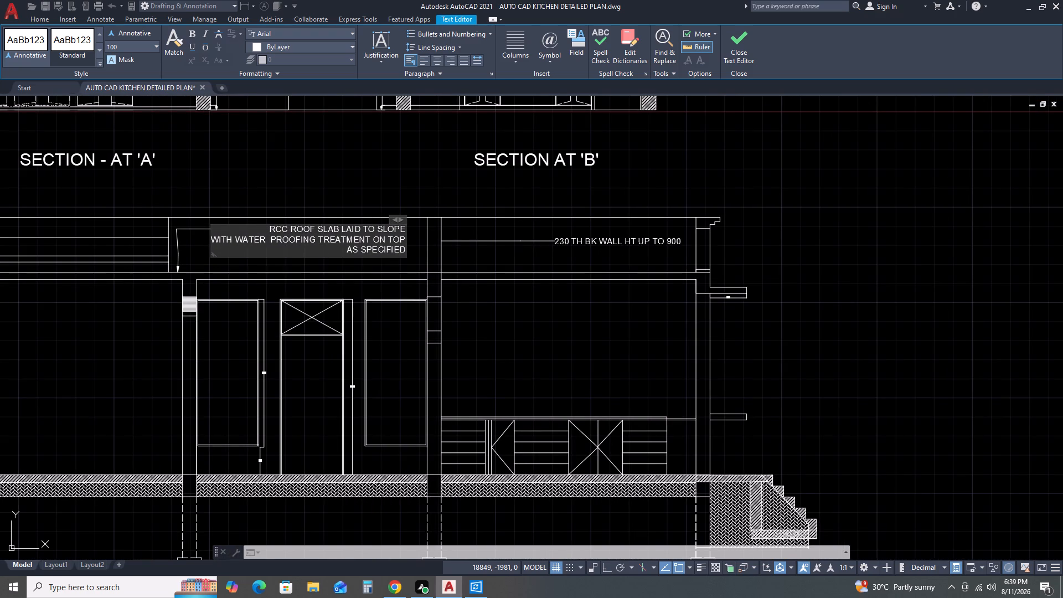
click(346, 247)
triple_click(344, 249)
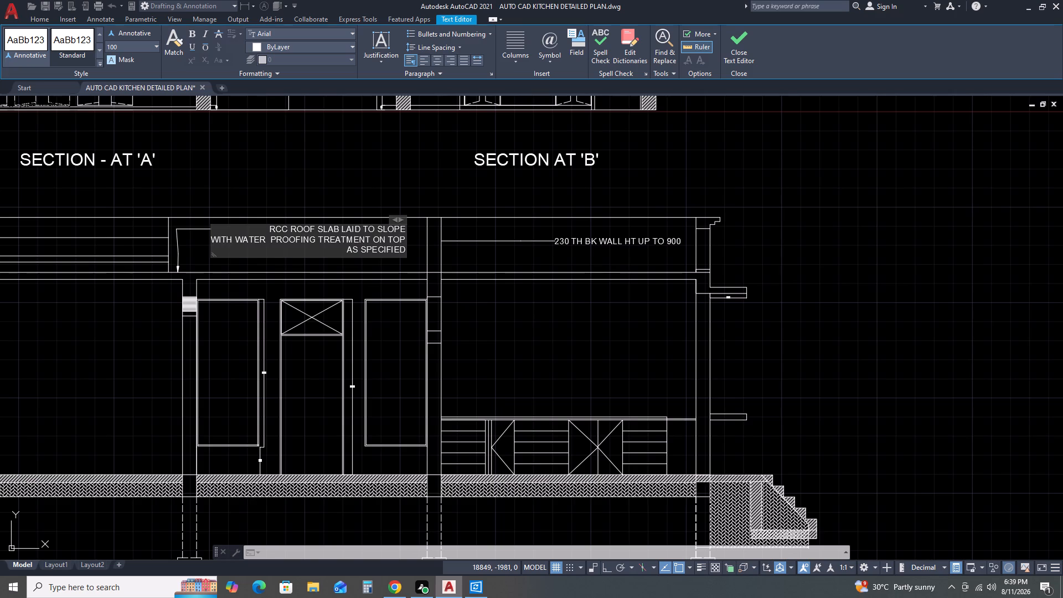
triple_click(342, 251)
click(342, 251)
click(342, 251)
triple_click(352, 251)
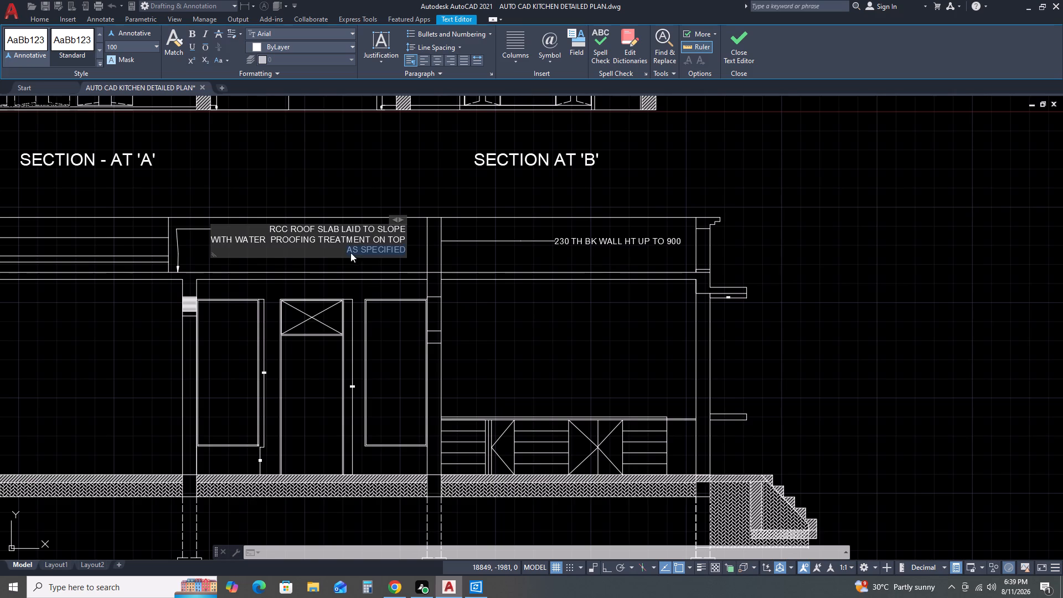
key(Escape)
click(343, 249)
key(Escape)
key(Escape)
Replace the PCC COPING text of the upper leader note, left of centre below the MS RAILING note, with PCC BENCHING.
scroll(361, 233, down, 3)
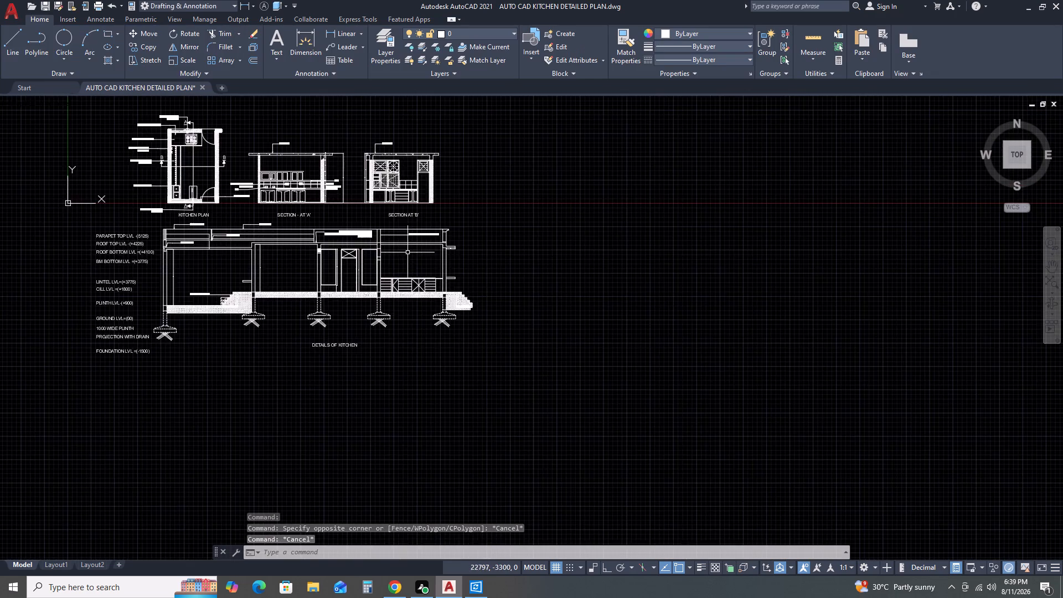
scroll(336, 225, up, 3)
scroll(531, 253, down, 1)
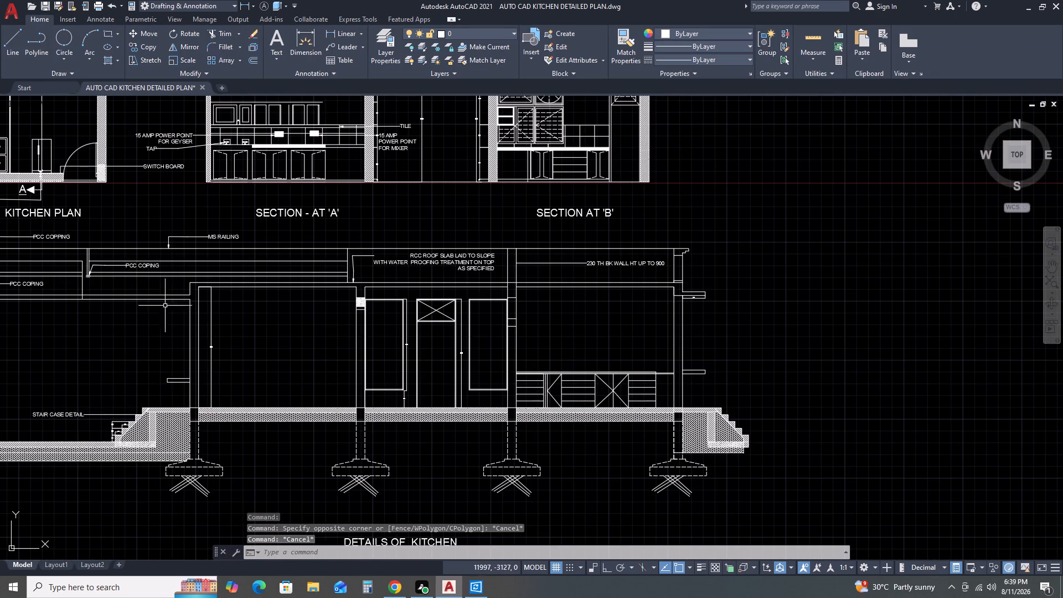
middle_drag(174, 266, 350, 243)
middle_click(350, 243)
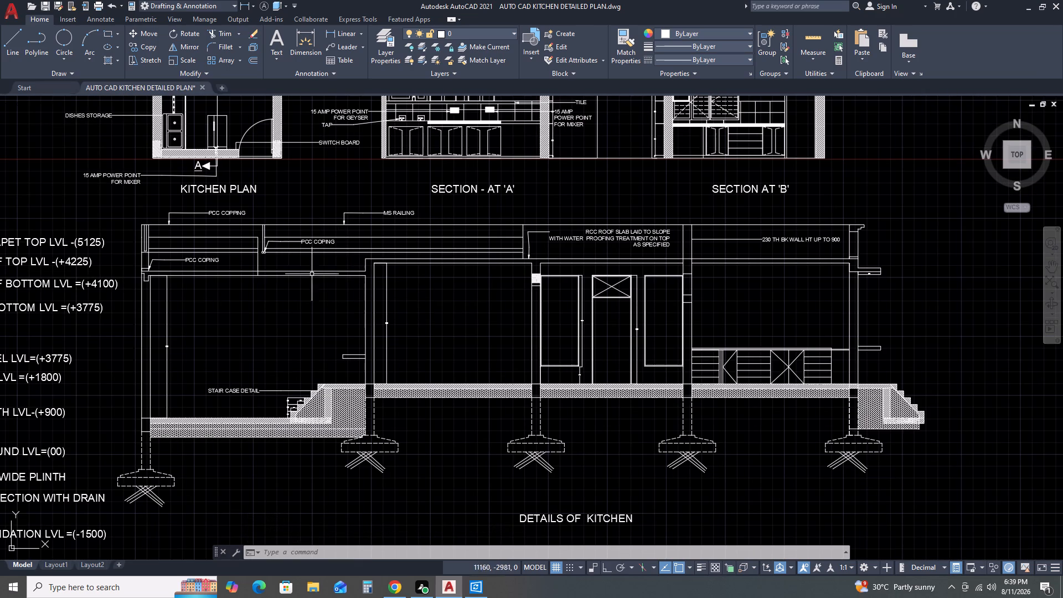
scroll(272, 243, up, 3)
double_click(425, 237)
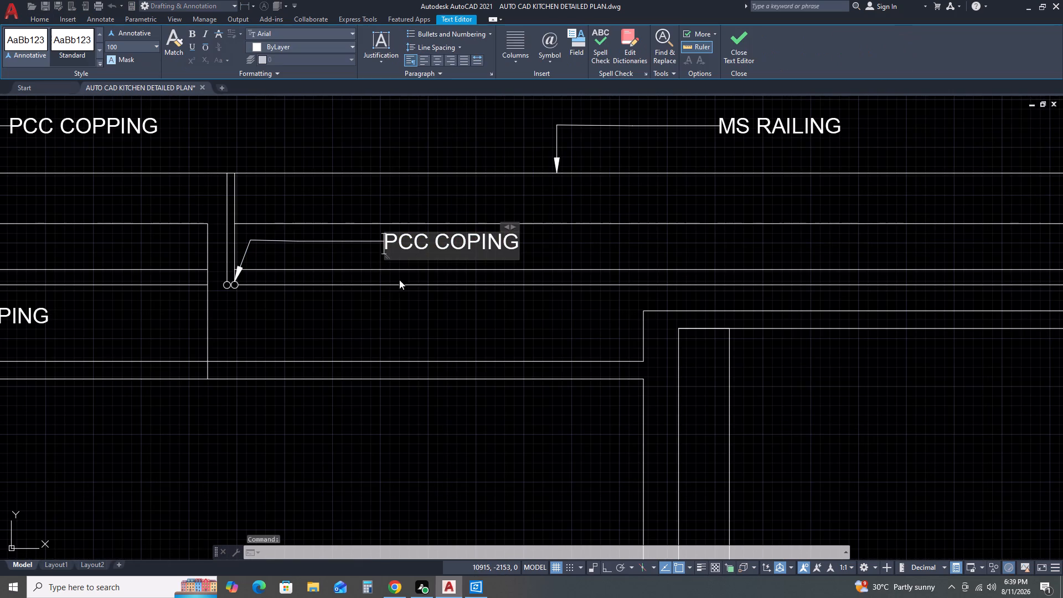
double_click(423, 246)
click(423, 246)
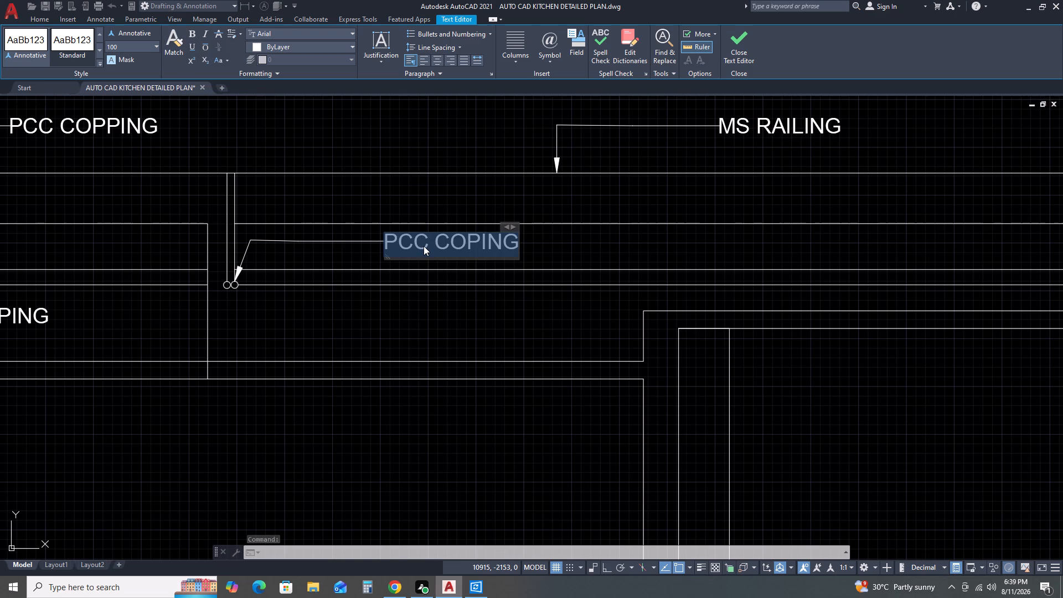
text(PCC BENCHING)
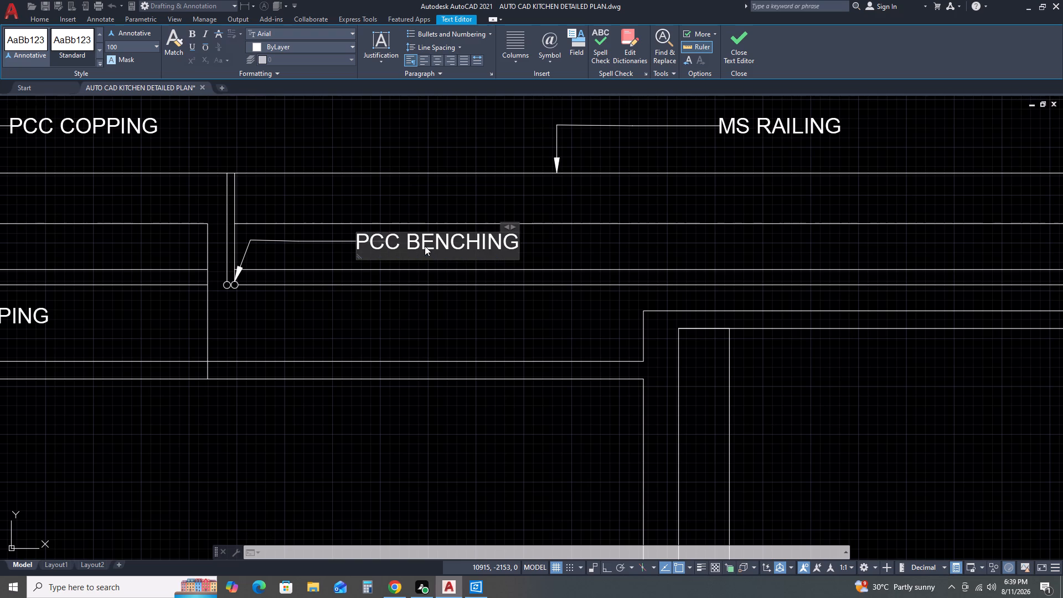
click(445, 187)
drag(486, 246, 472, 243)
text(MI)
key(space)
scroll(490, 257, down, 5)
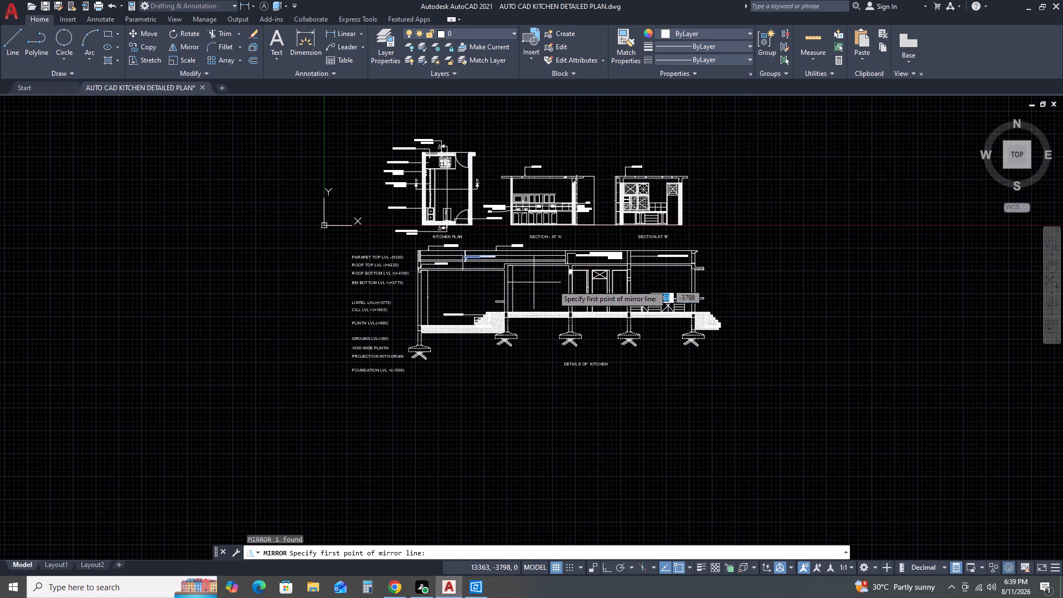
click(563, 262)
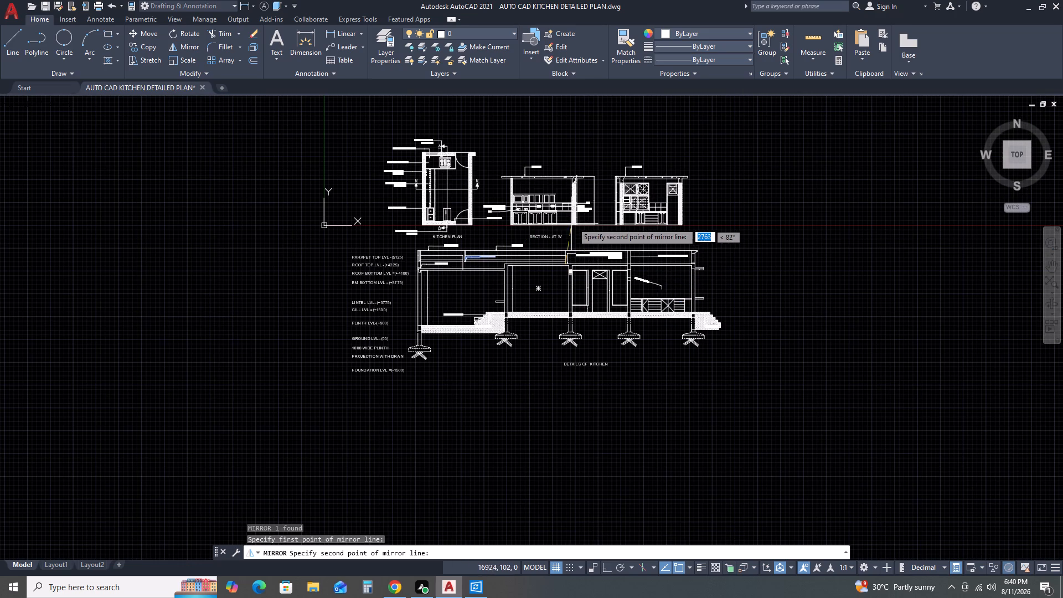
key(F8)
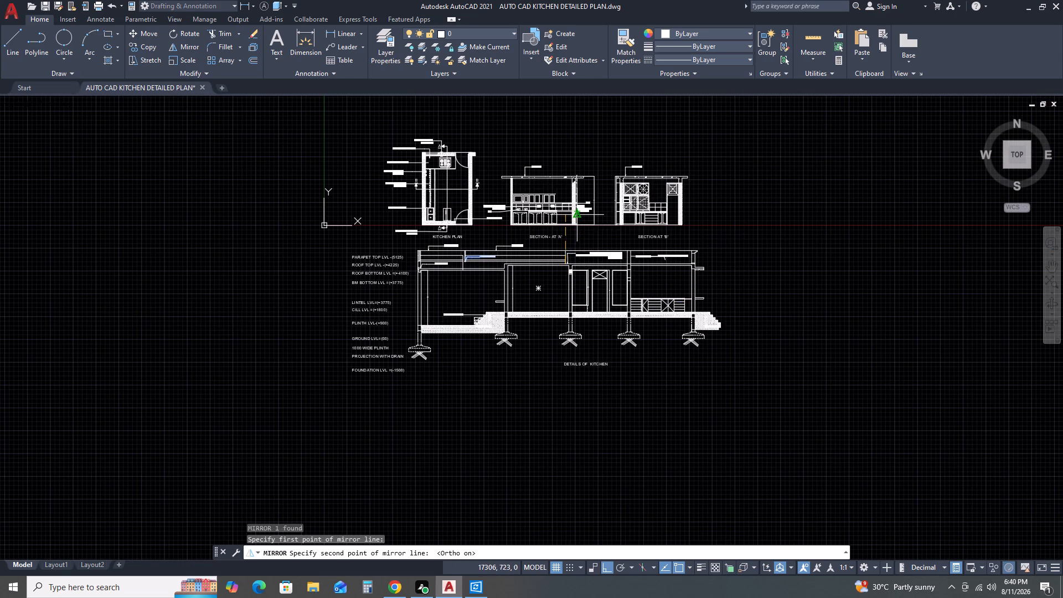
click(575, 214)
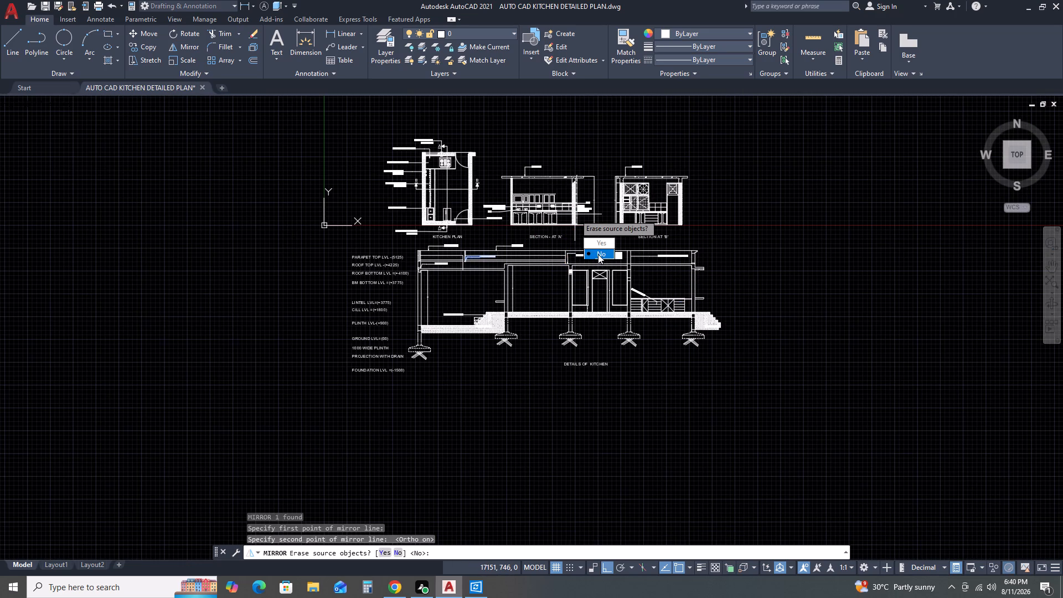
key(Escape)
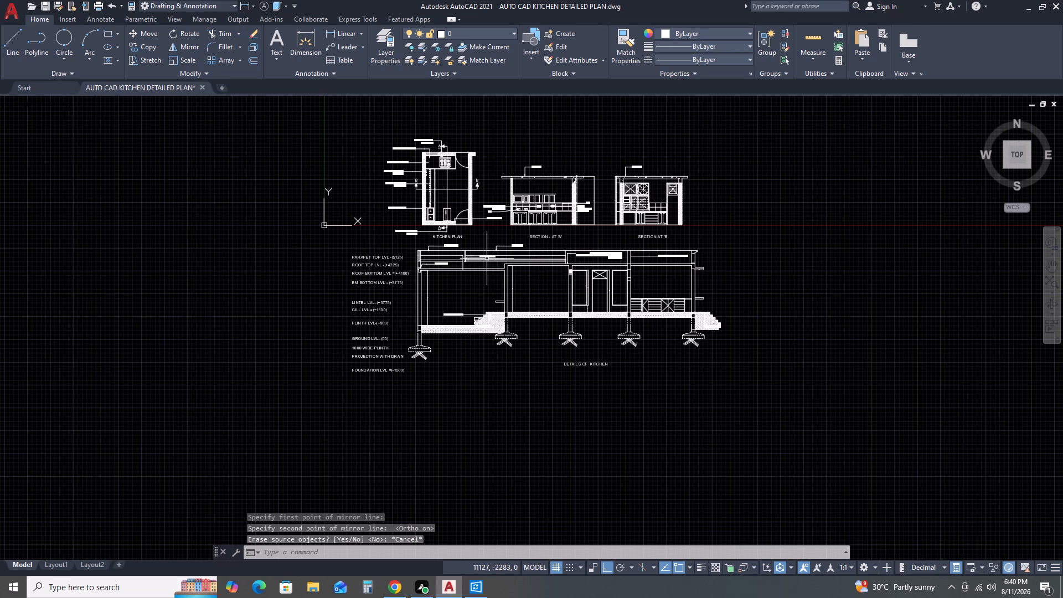
Copy the PCC BENCHING leader note to the base of the parapet wall at the far end beyond the 230 TH BK WALL note.
scroll(466, 264, up, 3)
click(491, 234)
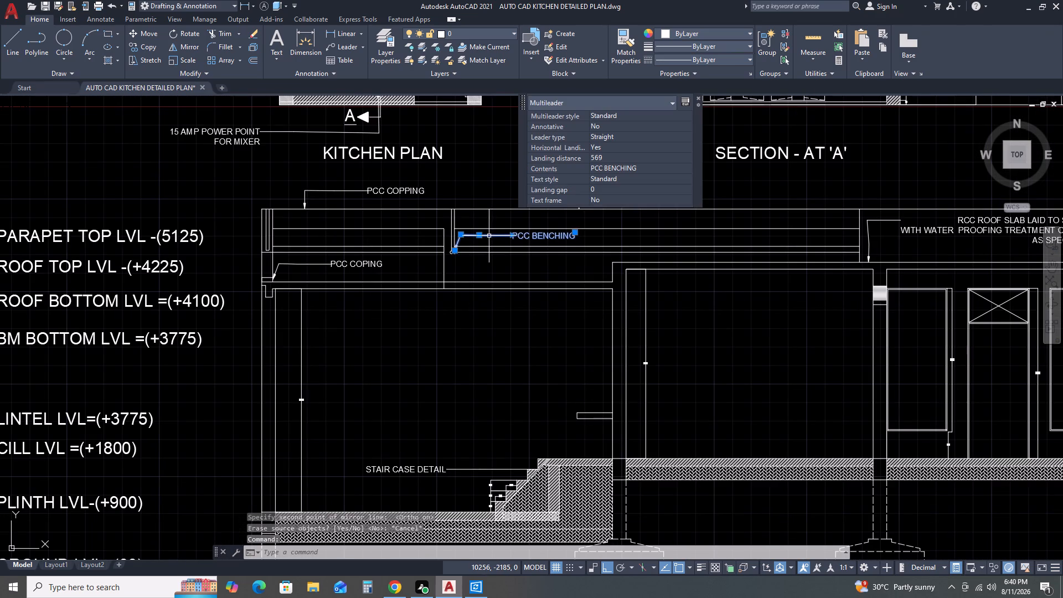
key(c)
text(O)
key(space)
click(456, 250)
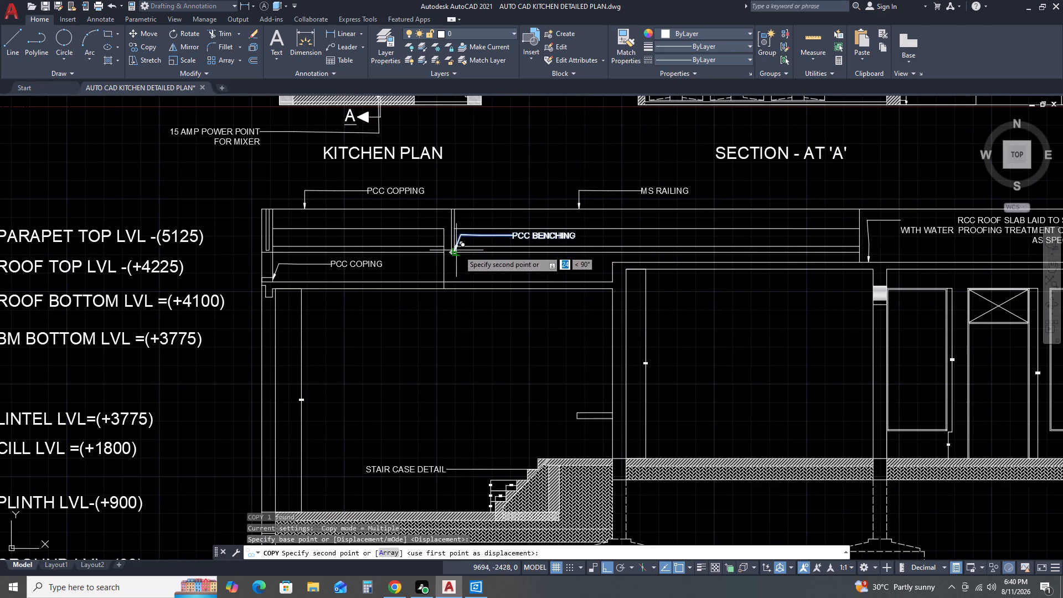
scroll(692, 245, down, 1)
middle_drag(745, 246, 589, 260)
scroll(726, 252, down, 1)
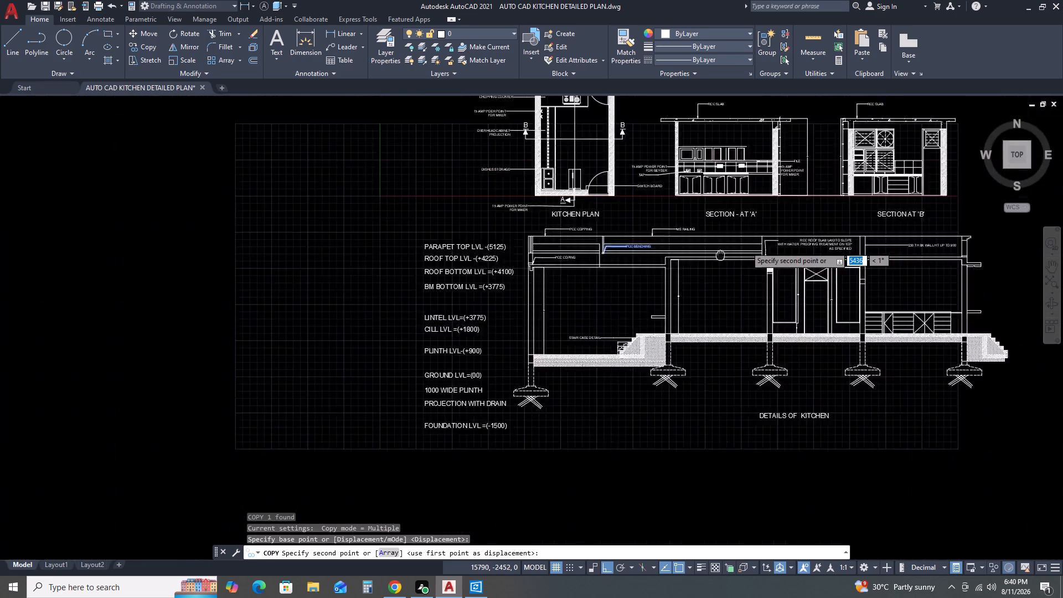
middle_drag(589, 260, 586, 260)
middle_drag(557, 264, 377, 290)
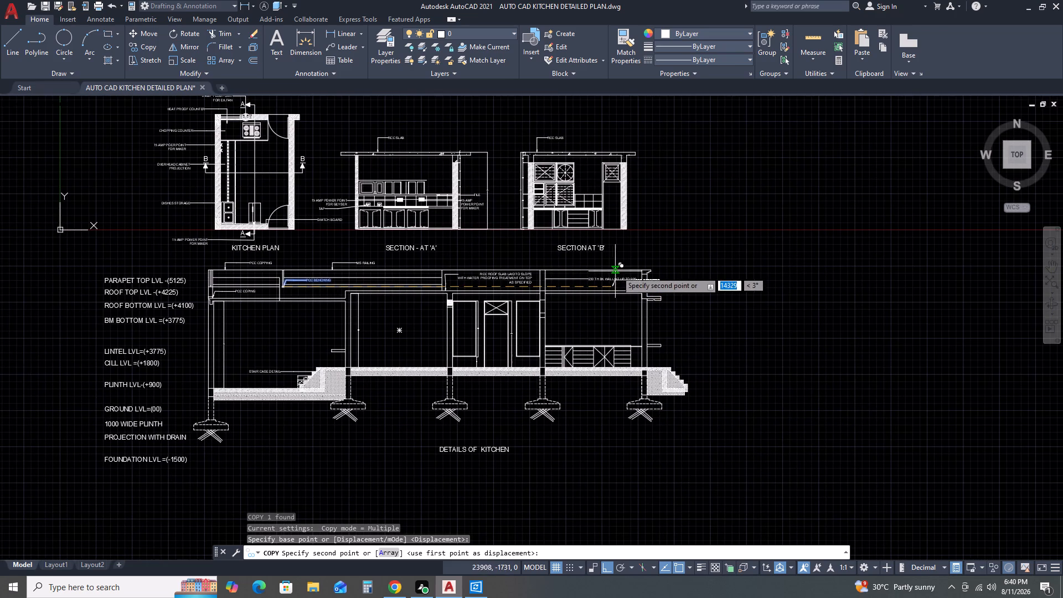
scroll(650, 275, up, 2)
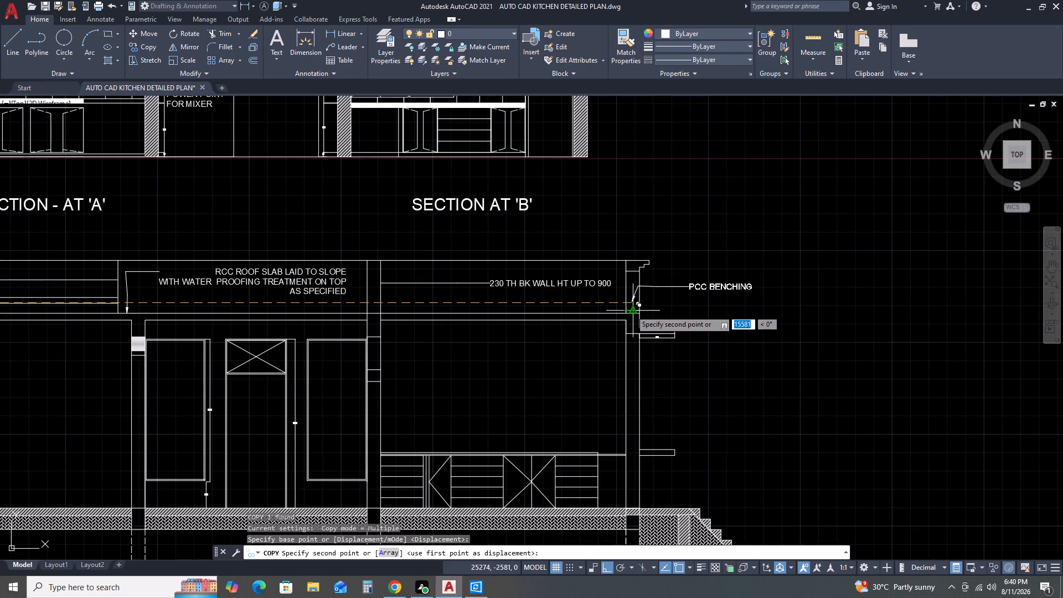
click(631, 310)
key(Escape)
Add a leader below the lower floor beside the staircase, with a horizontal run about 1410 long and its arrowhead on the floor's underside.
scroll(709, 289, down, 3)
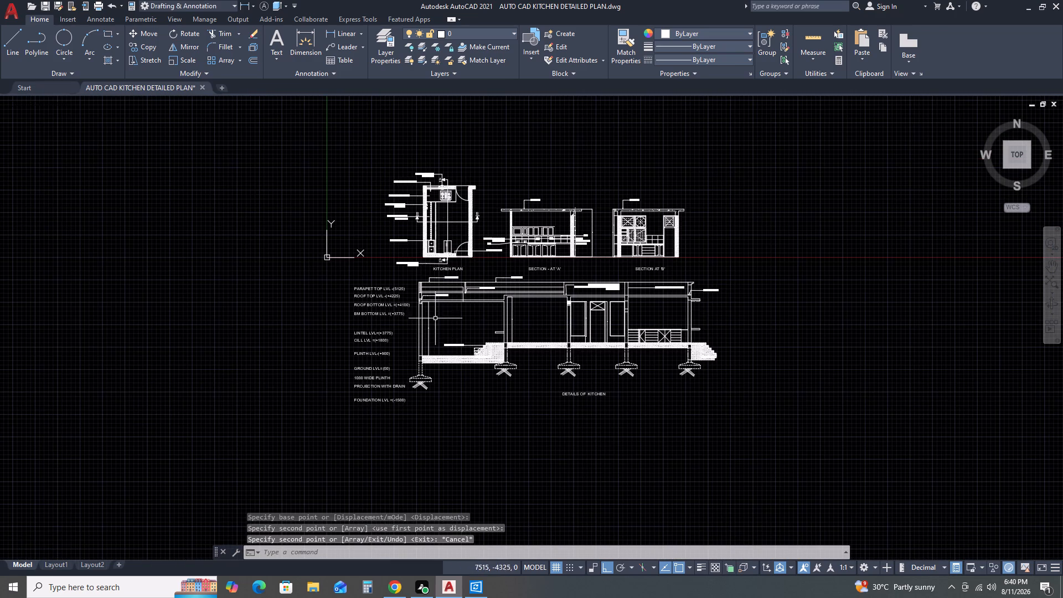
scroll(574, 306, up, 2)
middle_drag(602, 300, 610, 250)
middle_click(610, 246)
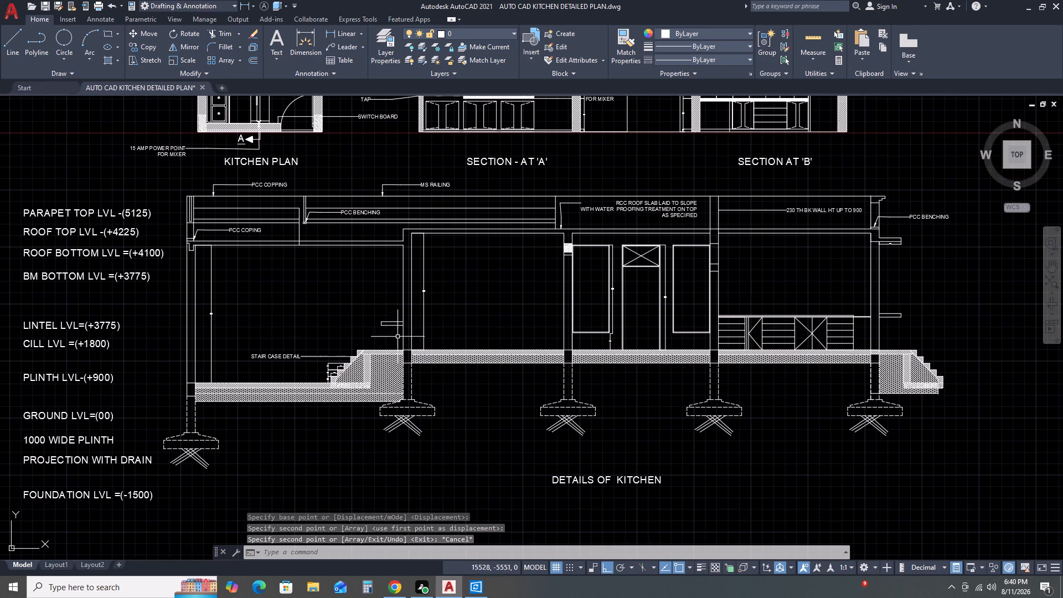
scroll(292, 335, down, 2)
middle_drag(130, 380, 248, 306)
middle_drag(271, 297, 284, 293)
scroll(284, 293, down, 1)
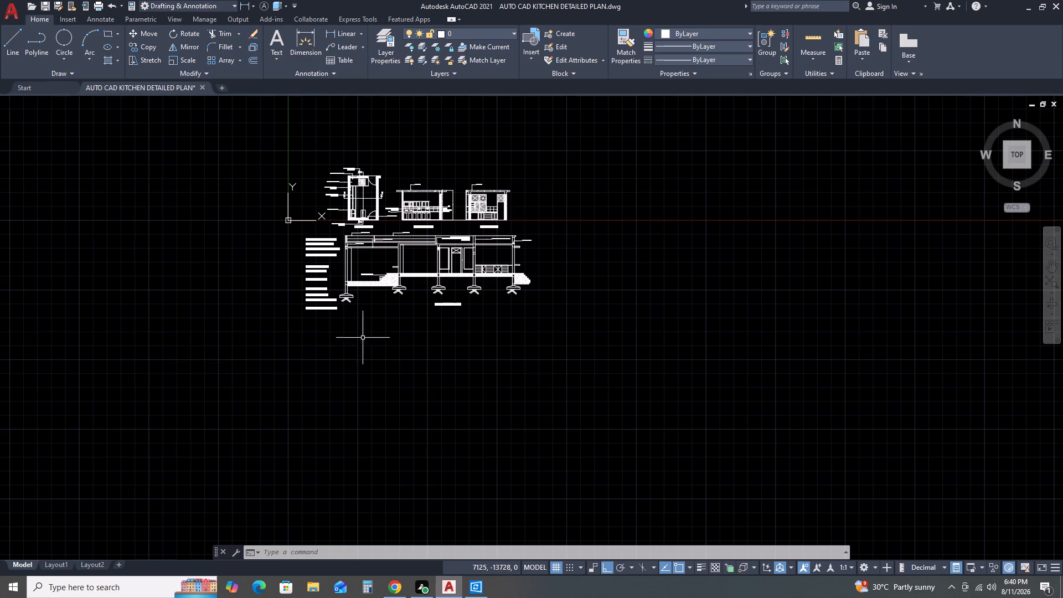
scroll(370, 311, up, 3)
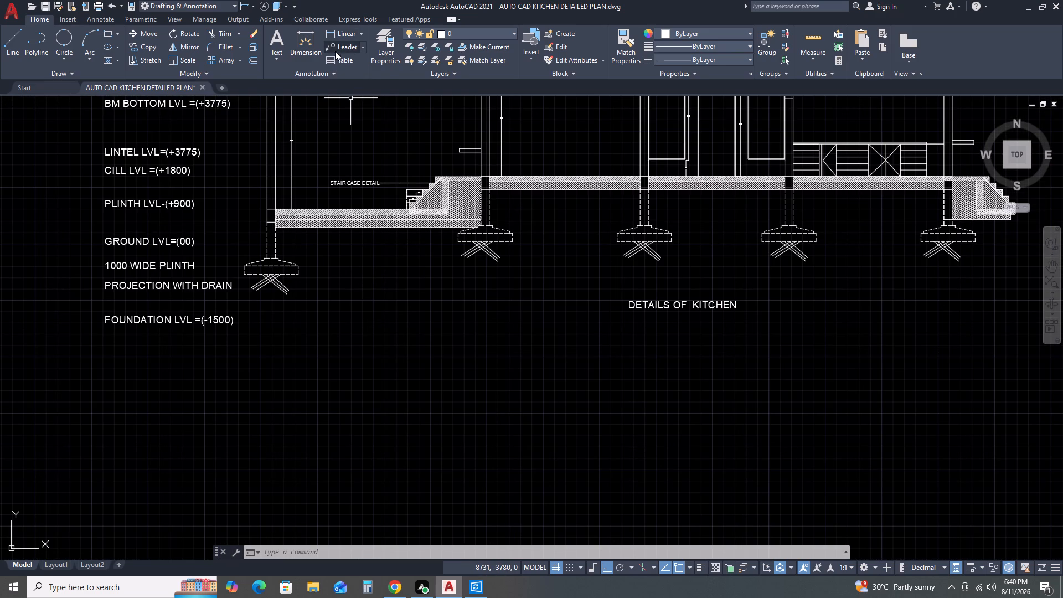
click(344, 51)
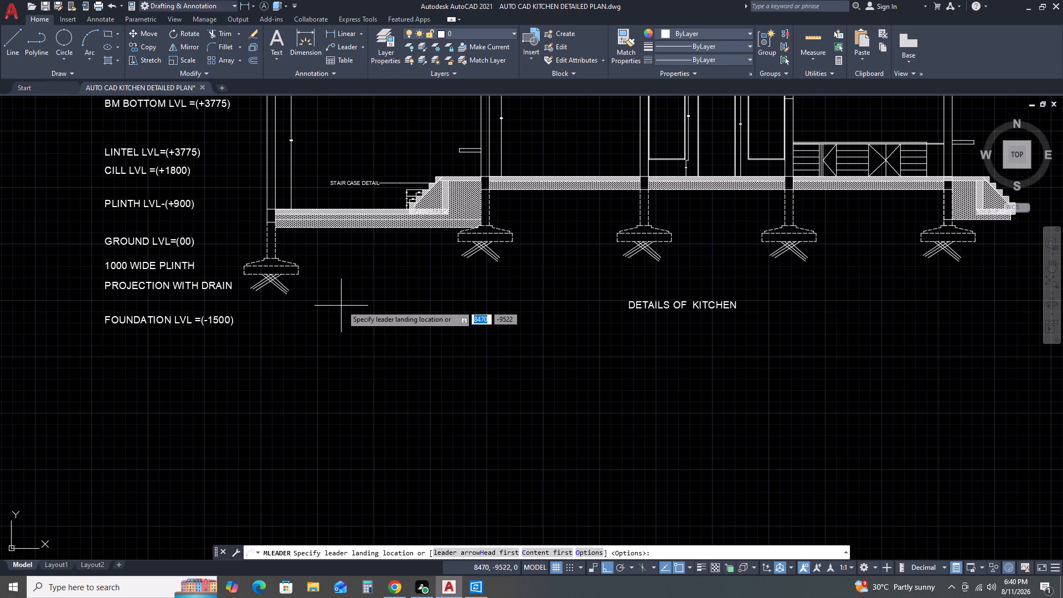
click(350, 297)
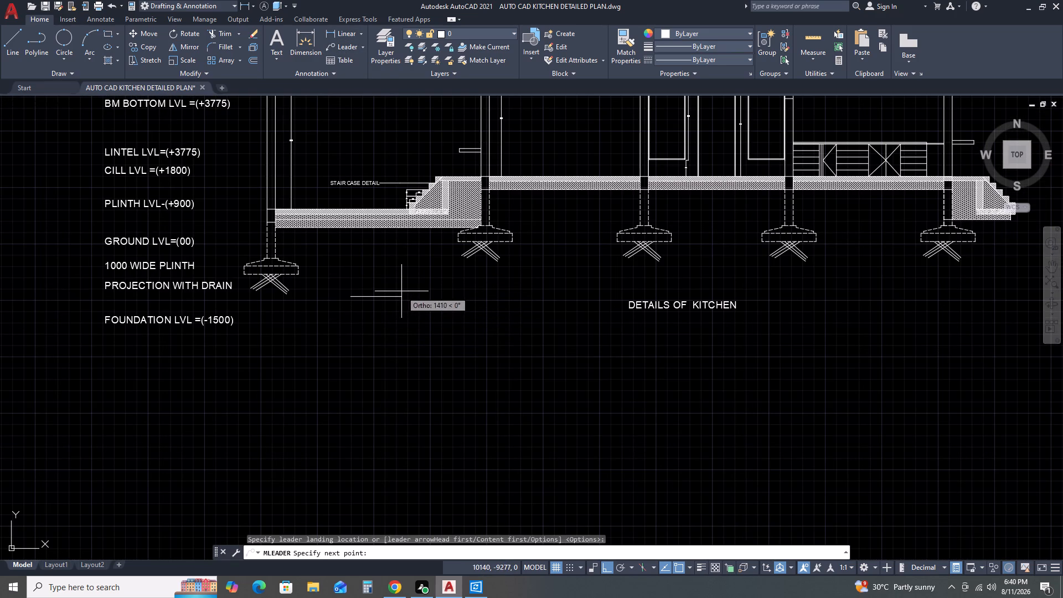
click(401, 291)
click(401, 230)
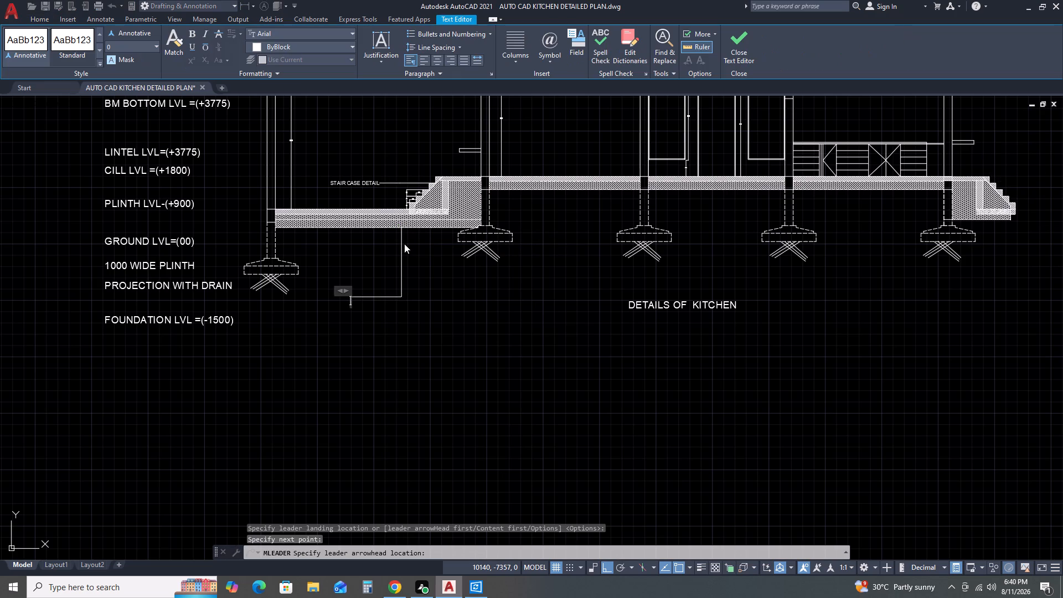
Enter COMPACTED EARTH as the text of the leader below the lower floor and finish the text edit.
text(COMPACTED)
key(space)
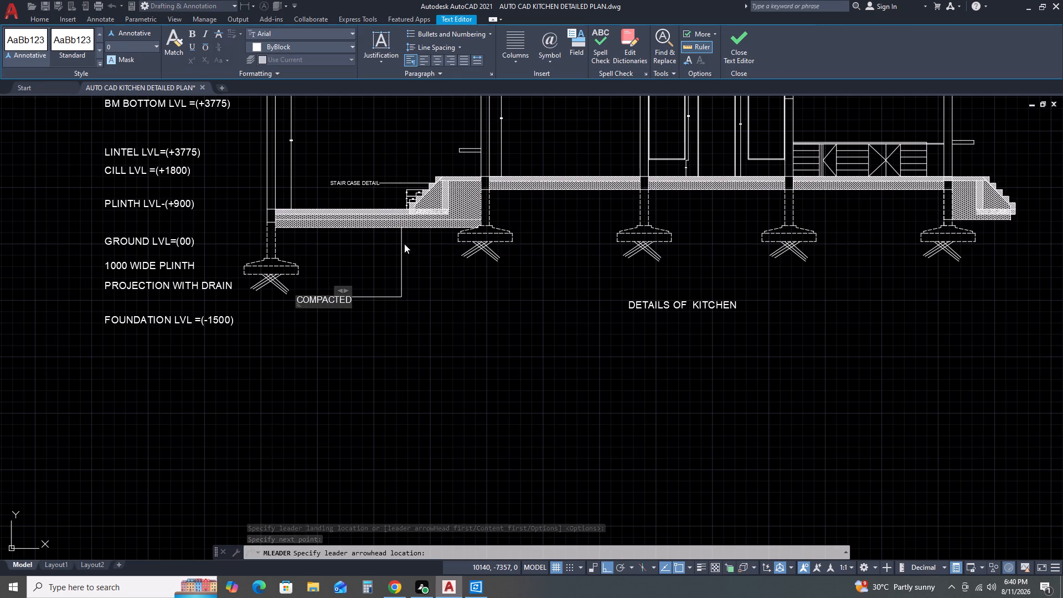
text(EARTH)
key(space)
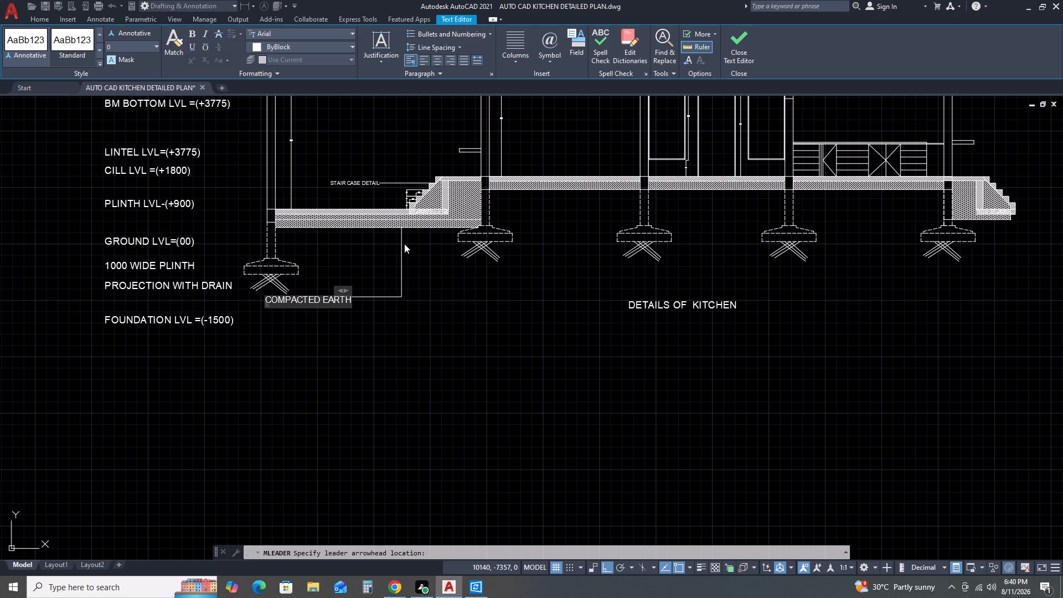
click(427, 338)
Add a second leader below the raised floor between the two footings beyond the staircase, with its arrowhead on the floor's underside.
key(space)
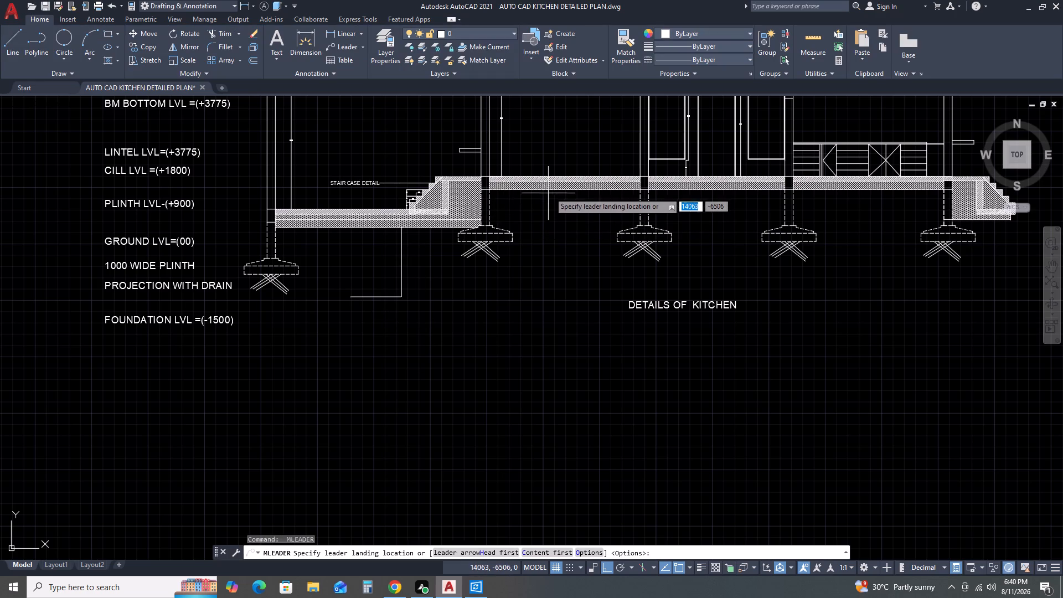
click(551, 225)
click(592, 219)
click(591, 190)
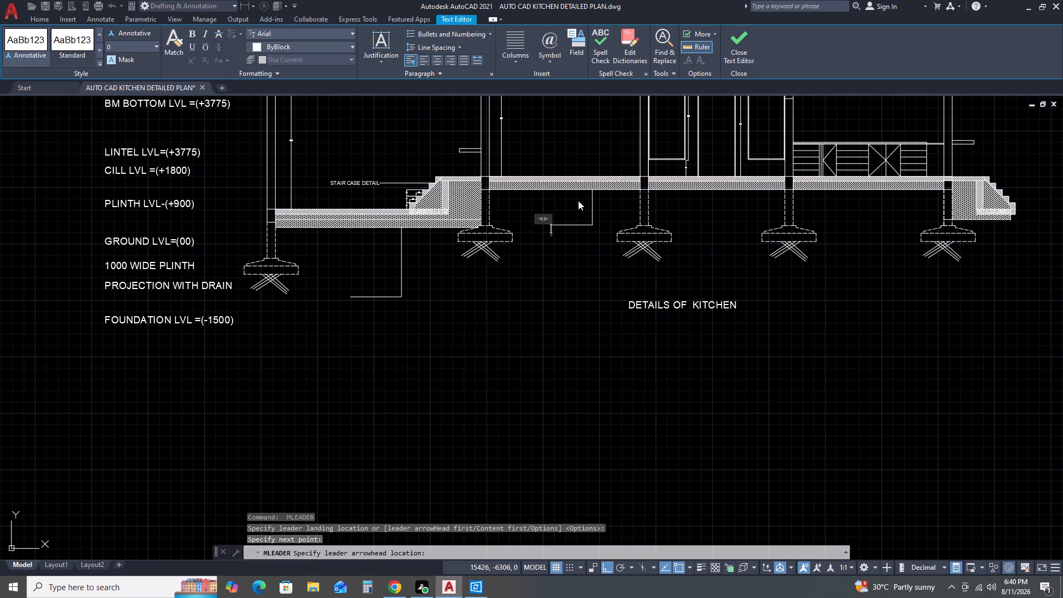
Enter COMPACTED EARETH as the text of the leader below the raised floor and finish the text edit.
text(COMPACTED ESARTHY)
key(BackSpace)
key(BackSpace)
key(BackSpace)
key(BackSpace)
key(BackSpace)
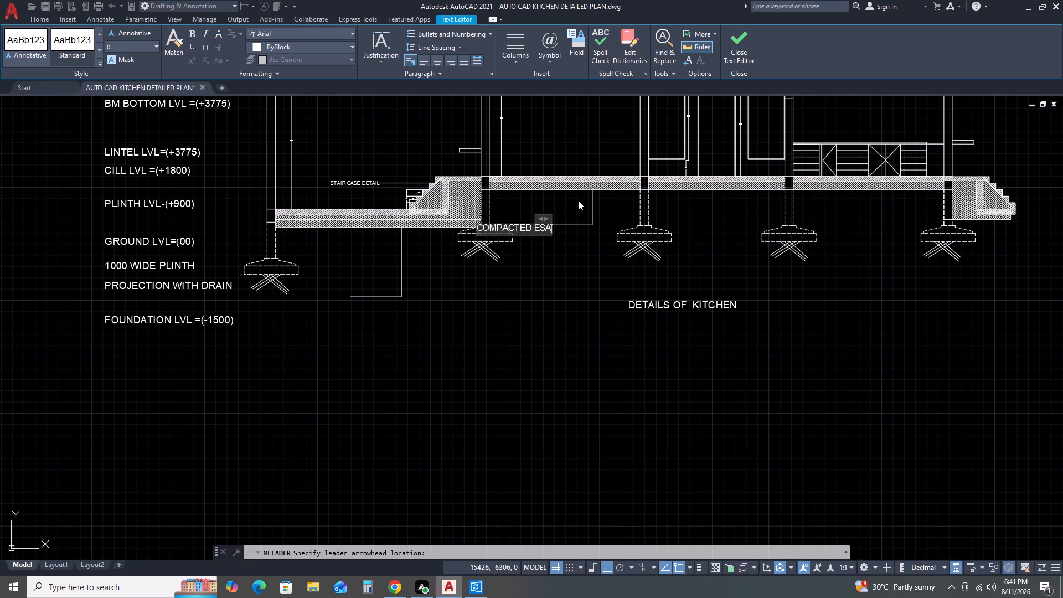
key(BackSpace)
text(AT)
key(BackSpace)
text(RETH)
key(space)
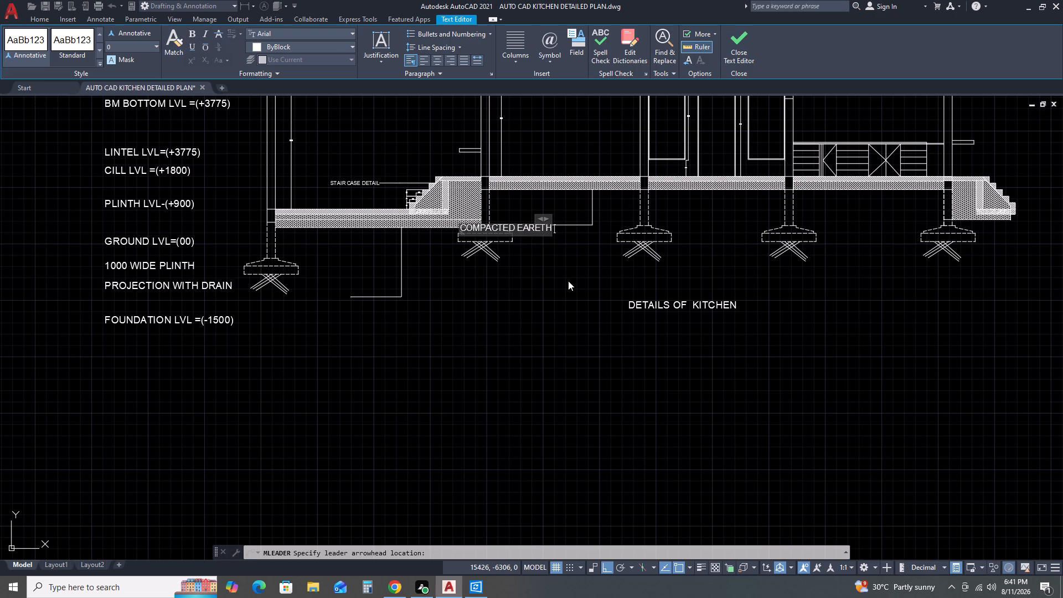
click(568, 281)
Match the properties of the STAIR CASE DETAIL note onto both new compacted-earth leader notes.
text(MA)
key(space)
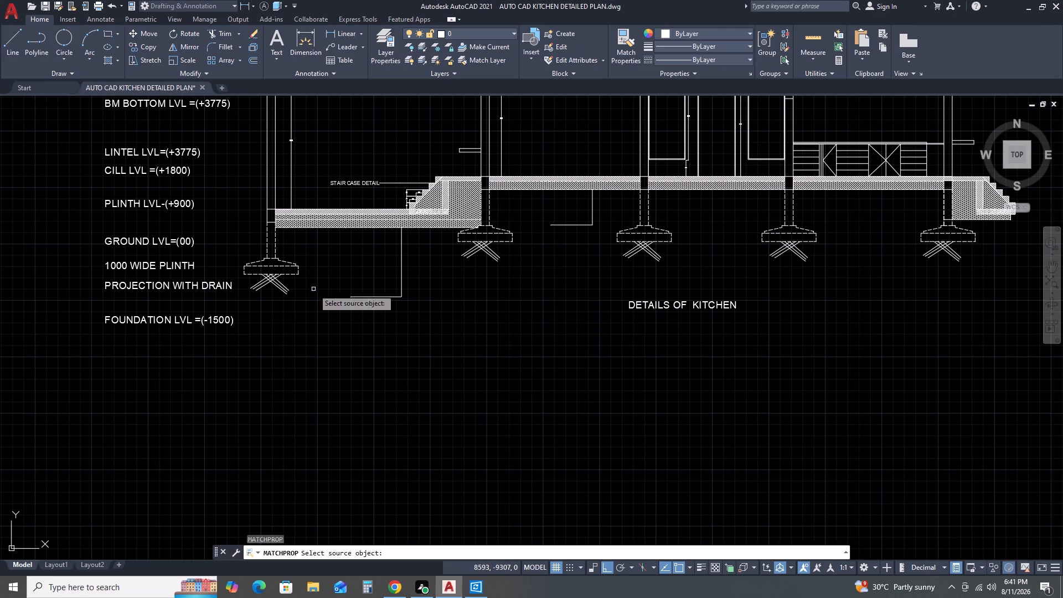
click(359, 180)
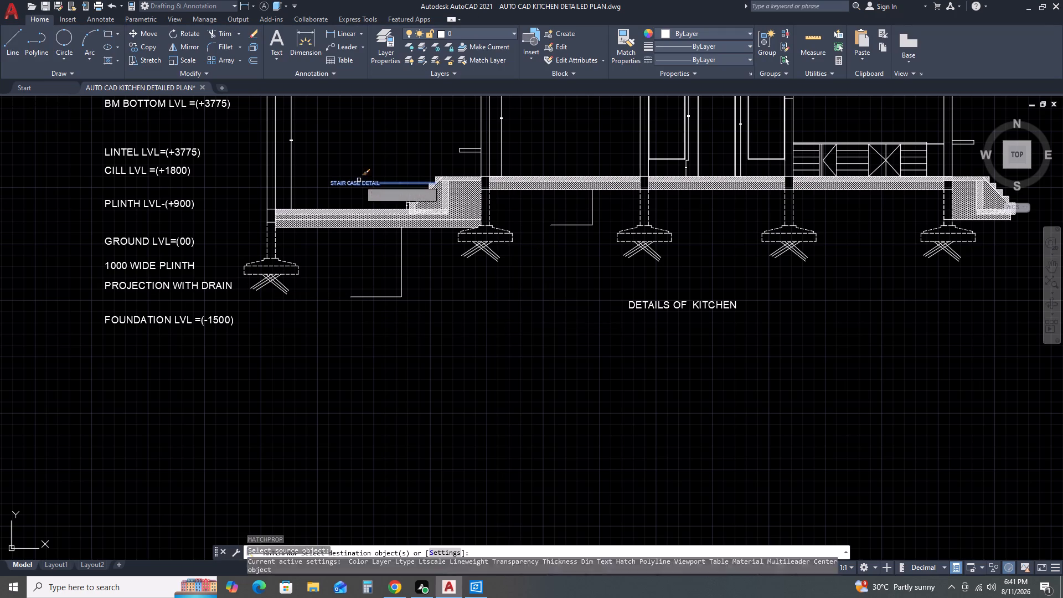
click(374, 298)
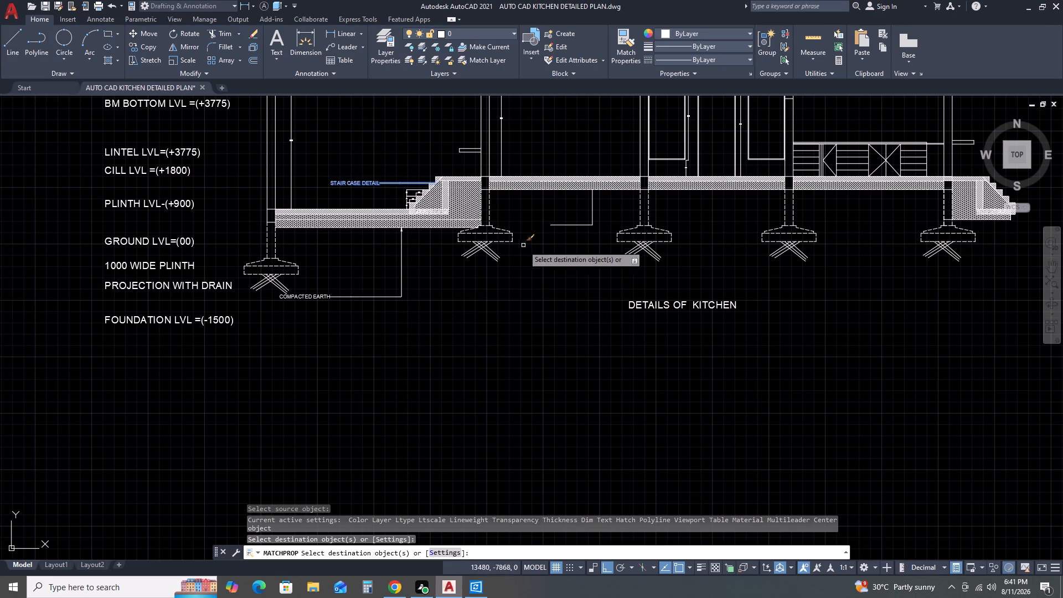
click(555, 224)
key(Escape)
Move the COMPACTED EARETH leader a short distance further from the staircase along the raised floor's underside, so its text clears the wall line.
click(569, 220)
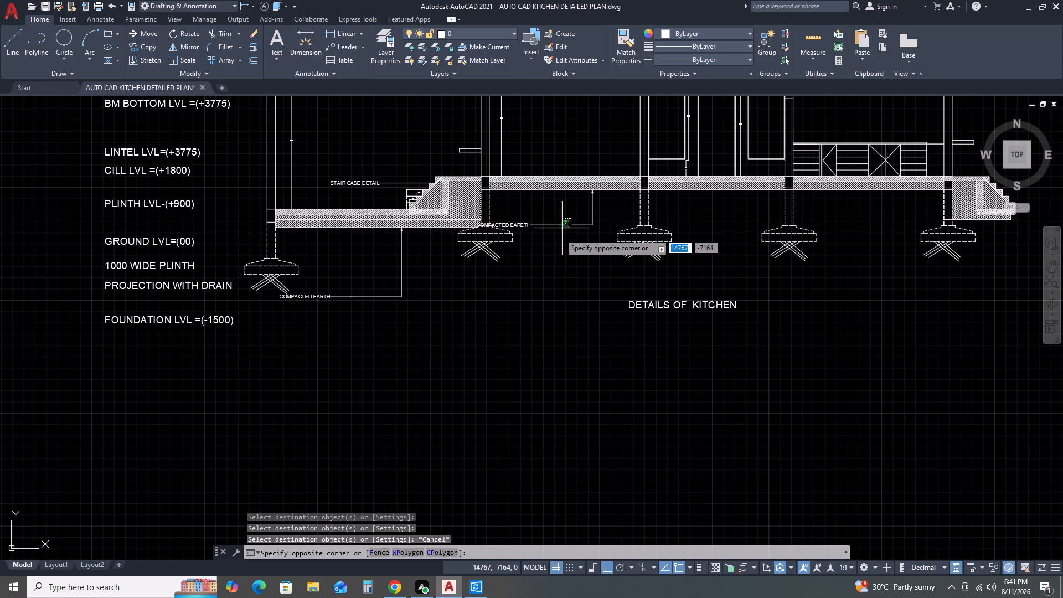
middle_drag(556, 245, 471, 328)
middle_click(466, 334)
click(466, 334)
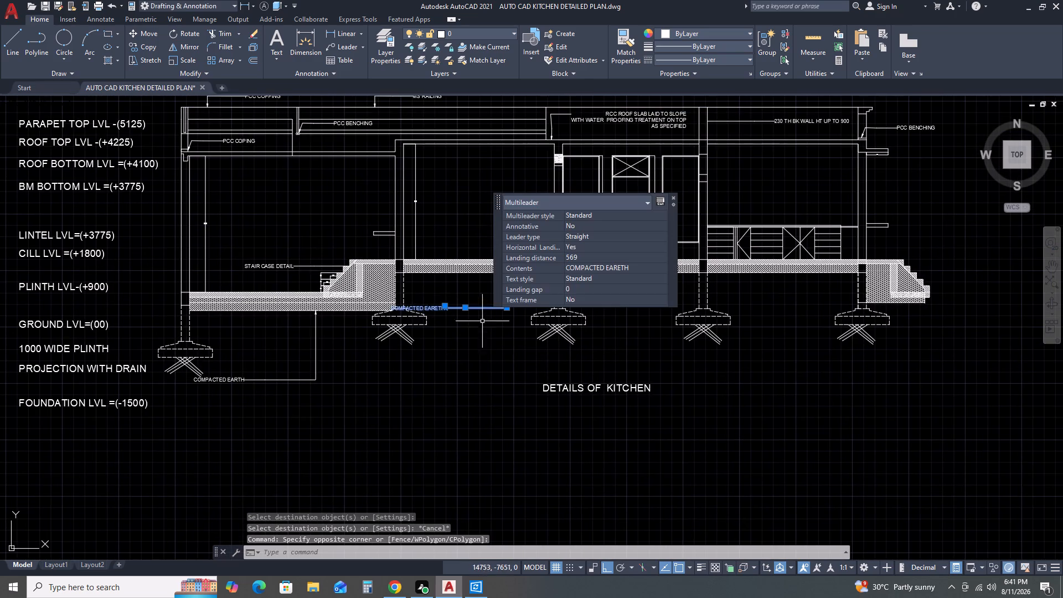
scroll(499, 280, up, 3)
key(m)
key(space)
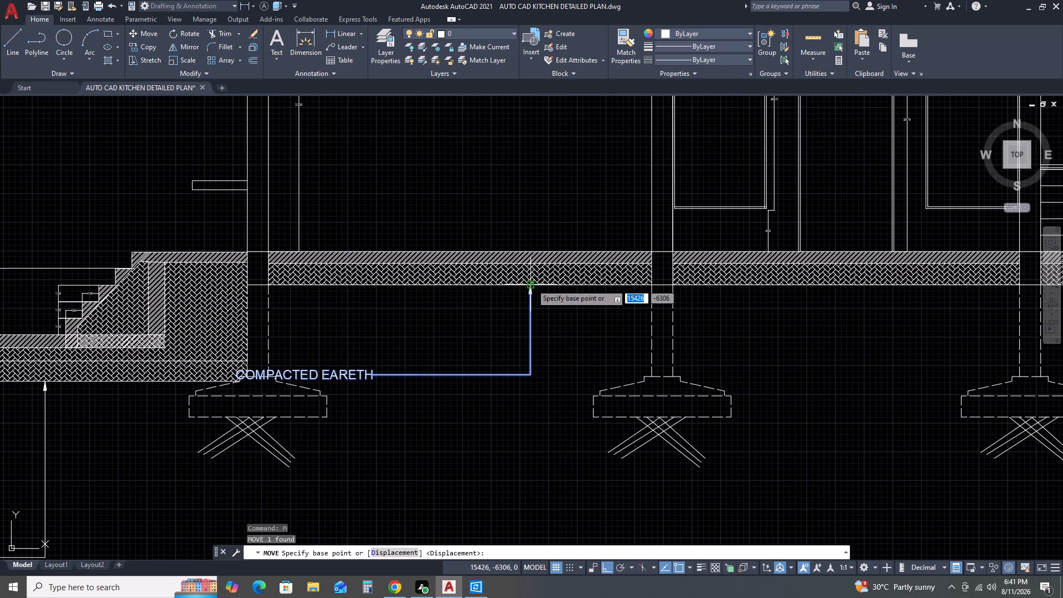
click(531, 284)
click(572, 285)
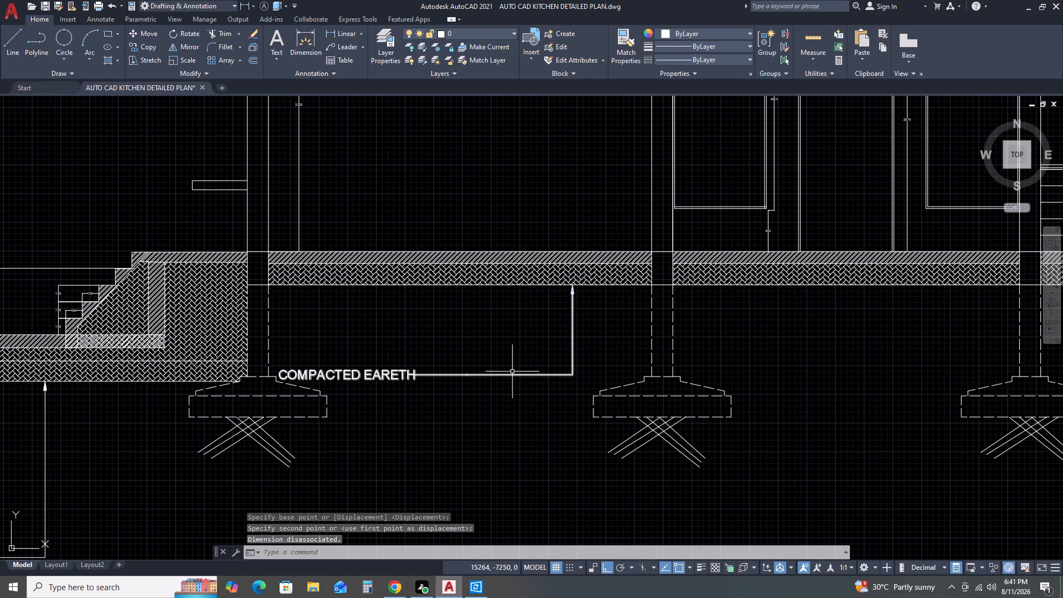
Copy the COMPACTED EARETH leader about 4460 units horizontally into the next bay, with its arrowhead on the raised floor's underside.
click(494, 372)
click(483, 391)
key(c)
key(o)
key(space)
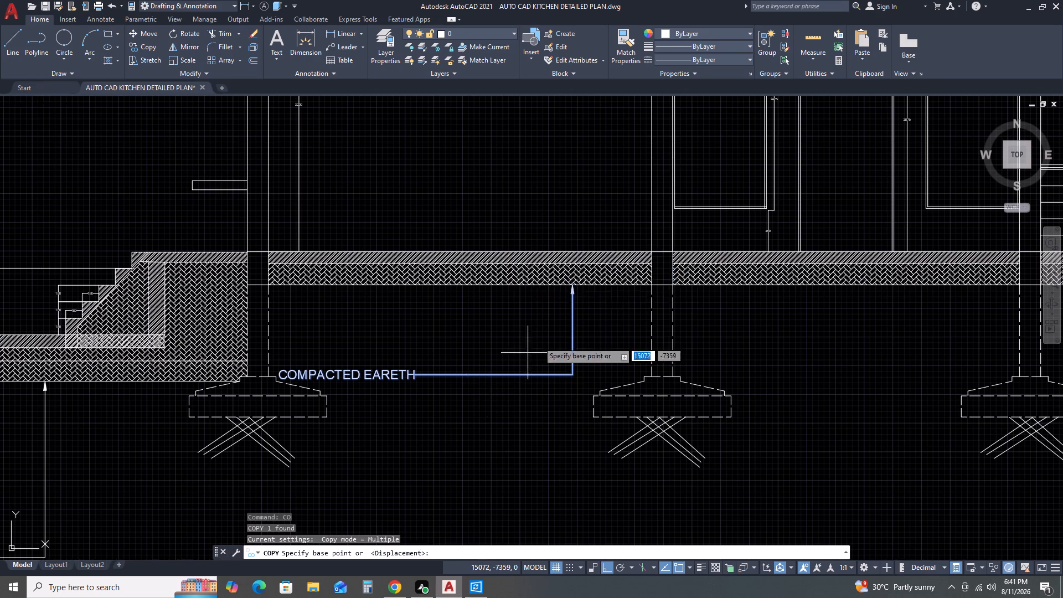
click(571, 286)
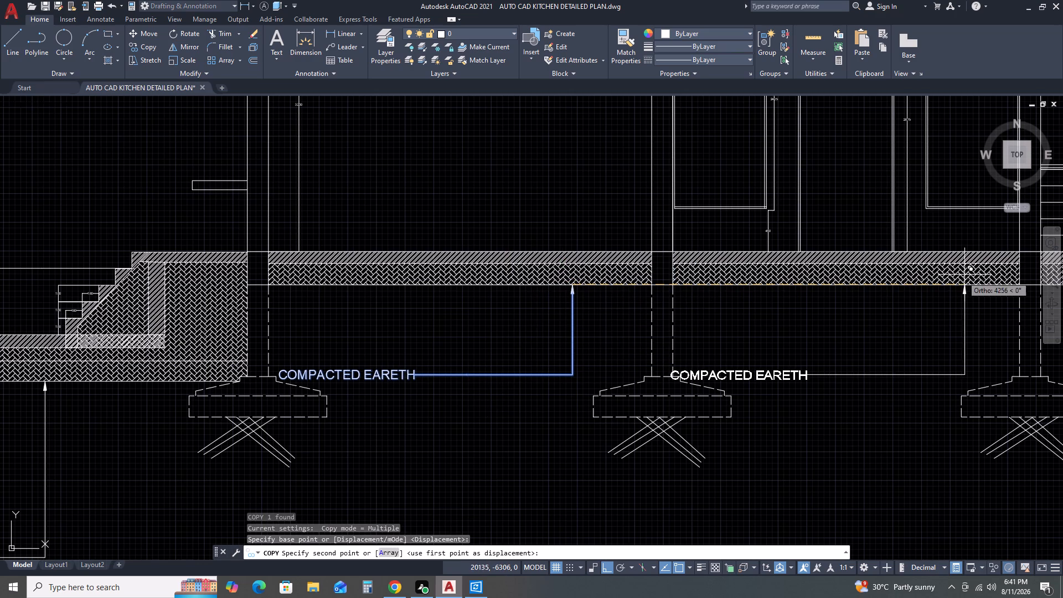
middle_drag(945, 290, 758, 303)
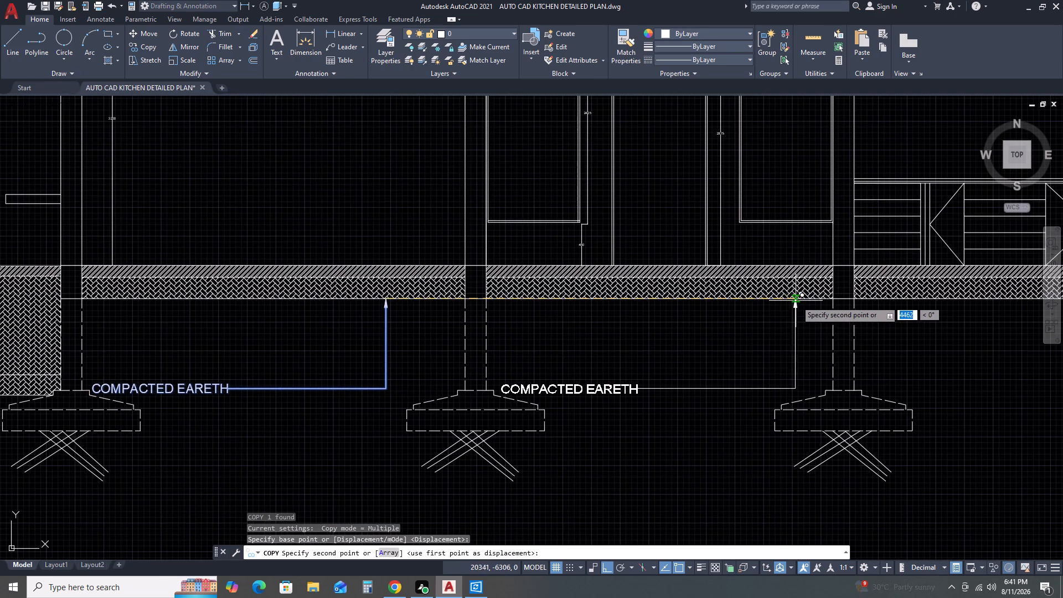
click(796, 301)
key(Escape)
Copy the second-bay COMPACTED EARETH leader about 4030 units horizontally into the third bay, below the floor under the kitchen cabinets.
scroll(728, 334, down, 3)
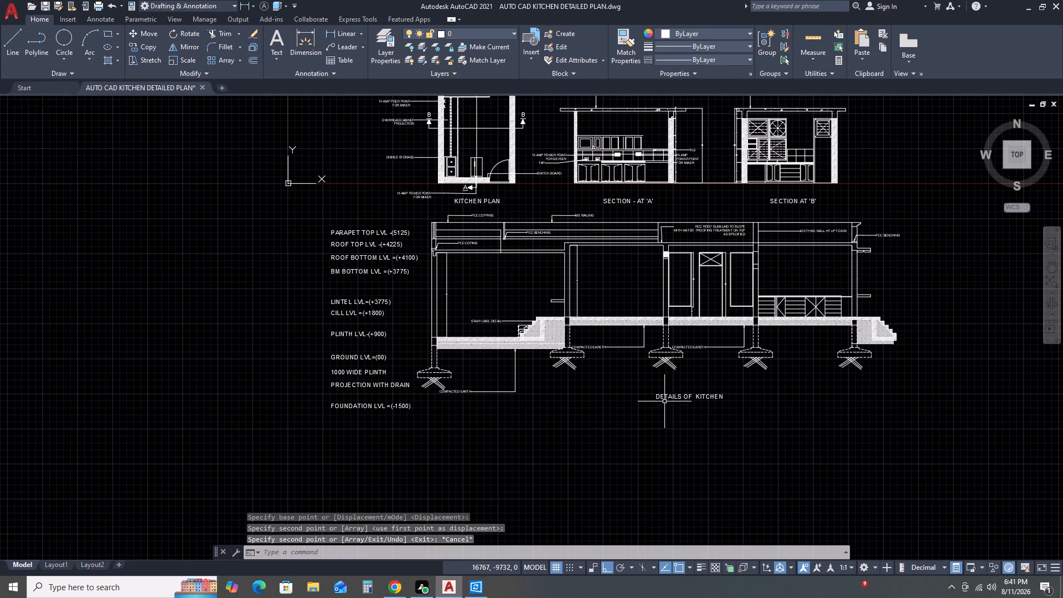
middle_drag(698, 405, 679, 339)
middle_drag(673, 313, 669, 295)
scroll(677, 270, up, 2)
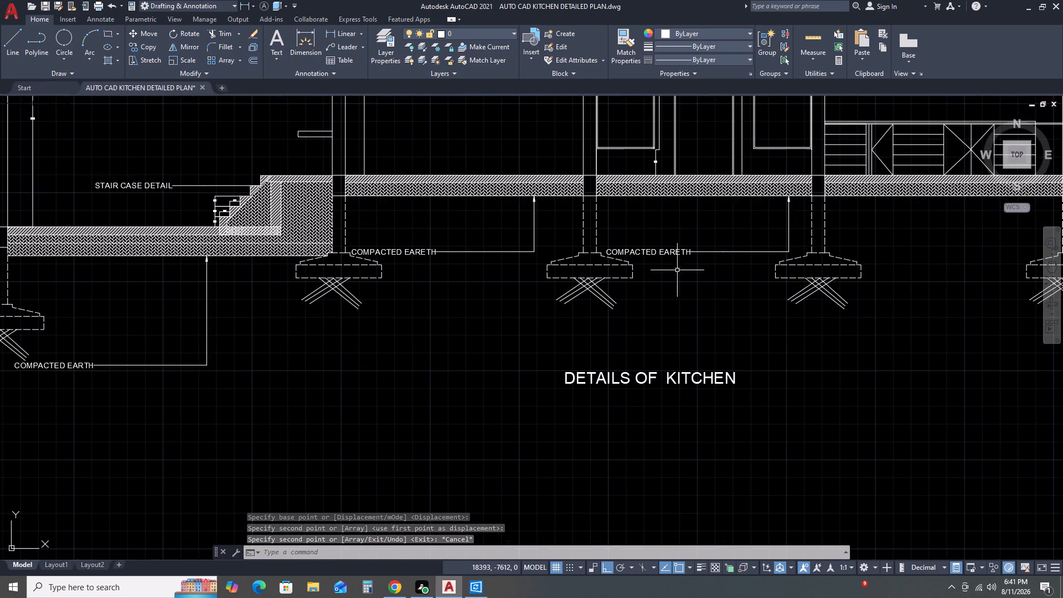
click(696, 252)
middle_drag(707, 257, 587, 294)
middle_click(584, 296)
key(c)
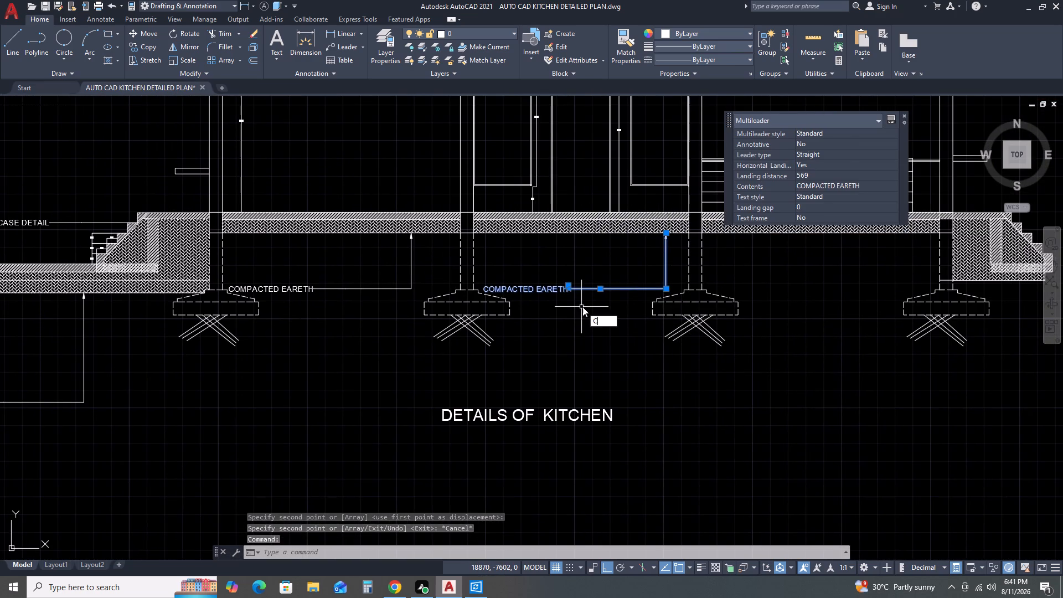
key(o)
key(space)
drag(668, 230, 677, 230)
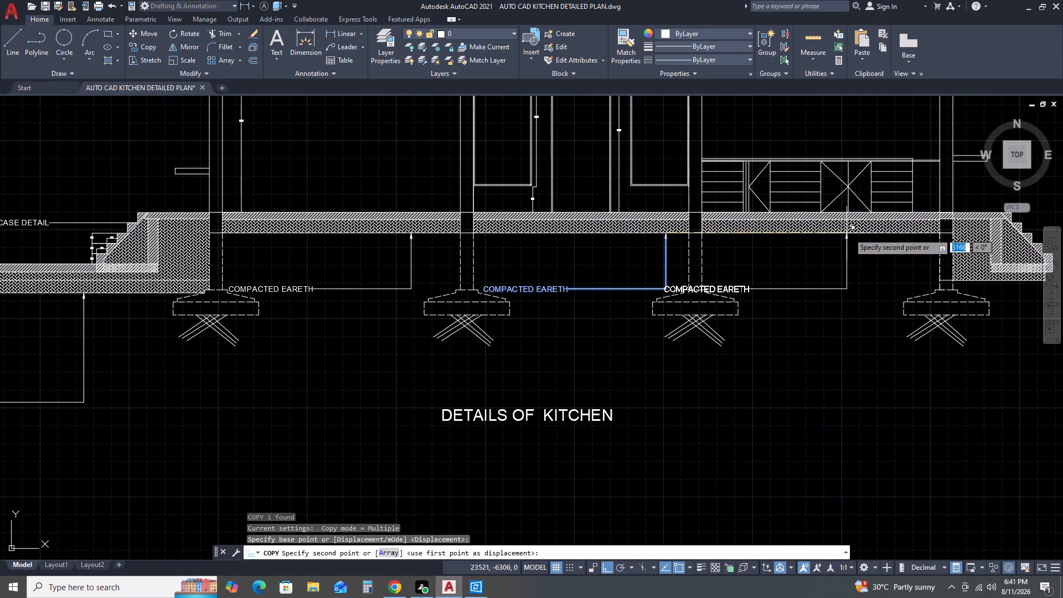
click(895, 233)
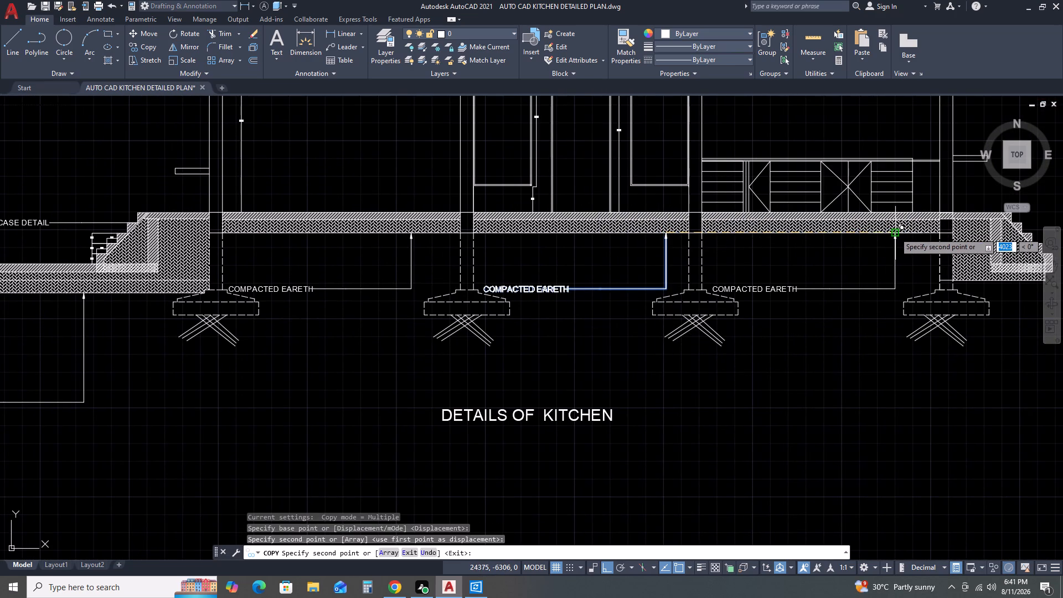
key(Escape)
Draw the plinth projection with lines sloping outward from the outer wall at lower-floor level, about 130 deep at the wall, with a turned-down outer edge.
scroll(804, 235, down, 2)
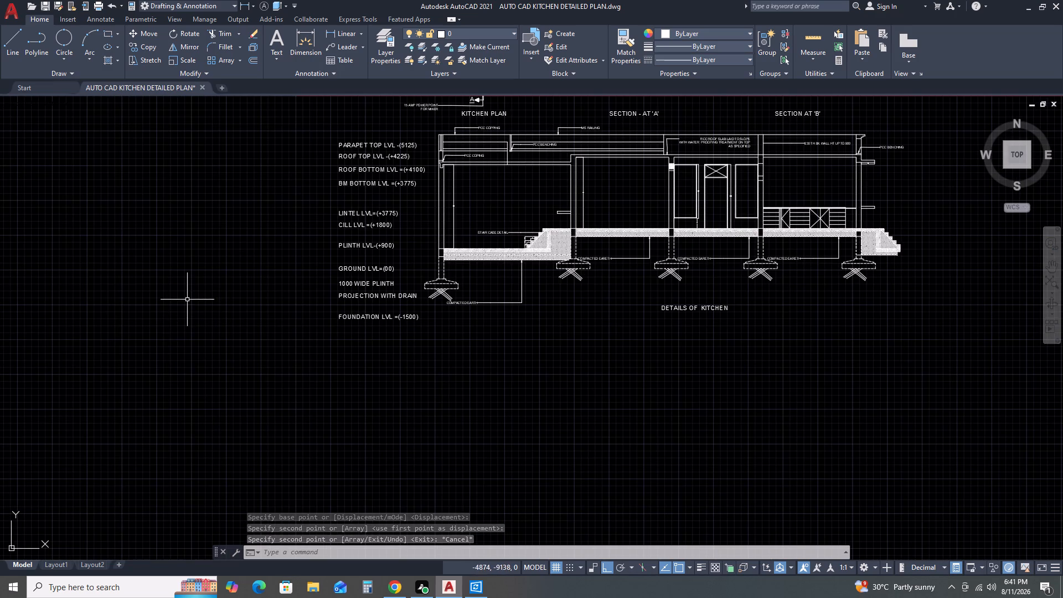
middle_drag(320, 261, 381, 232)
middle_click(389, 226)
scroll(491, 219, up, 4)
key(l)
key(space)
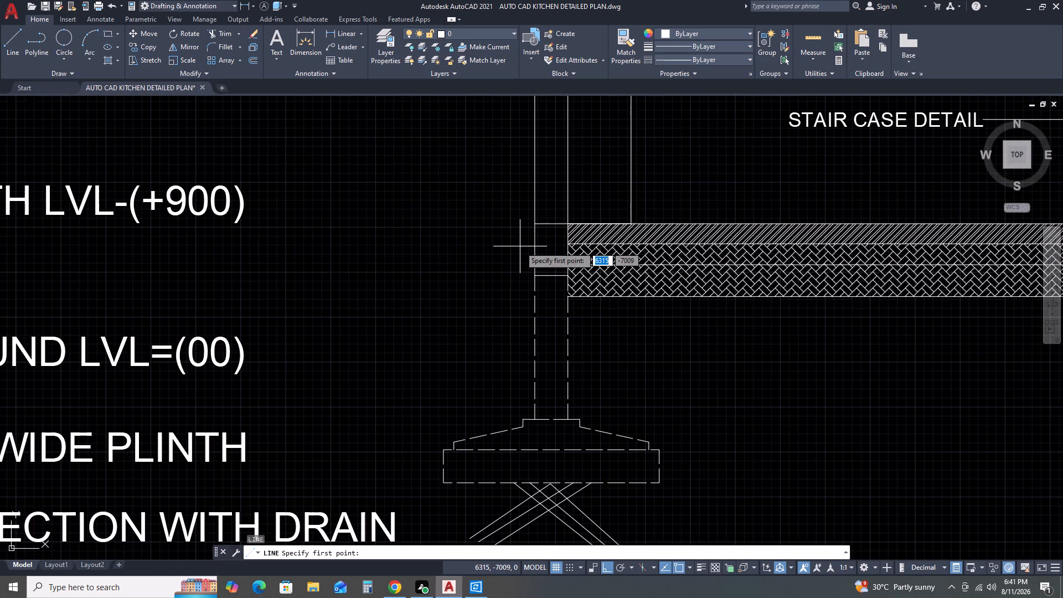
click(538, 222)
key(F8)
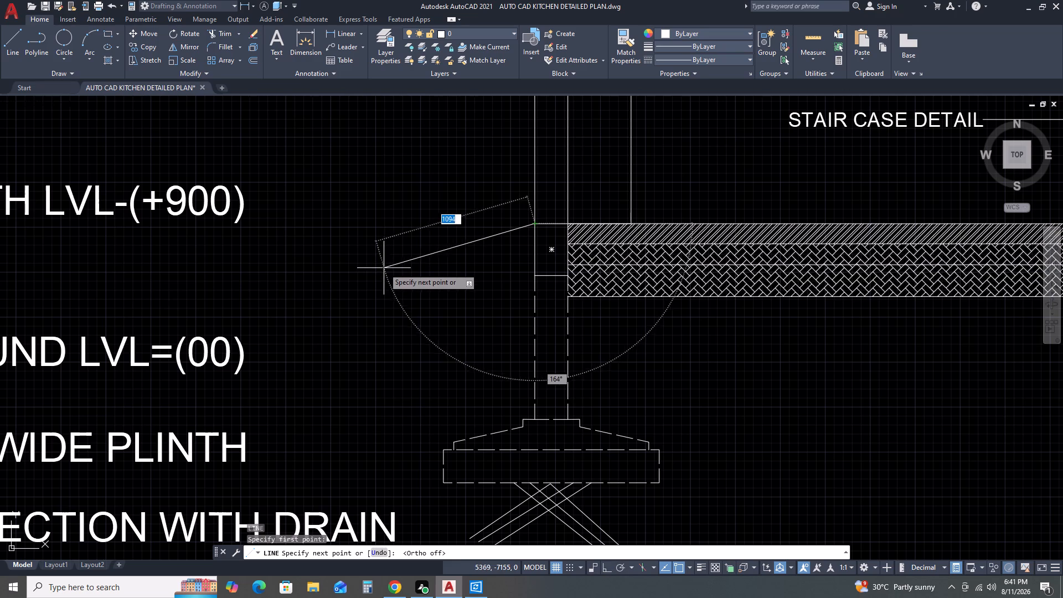
click(331, 291)
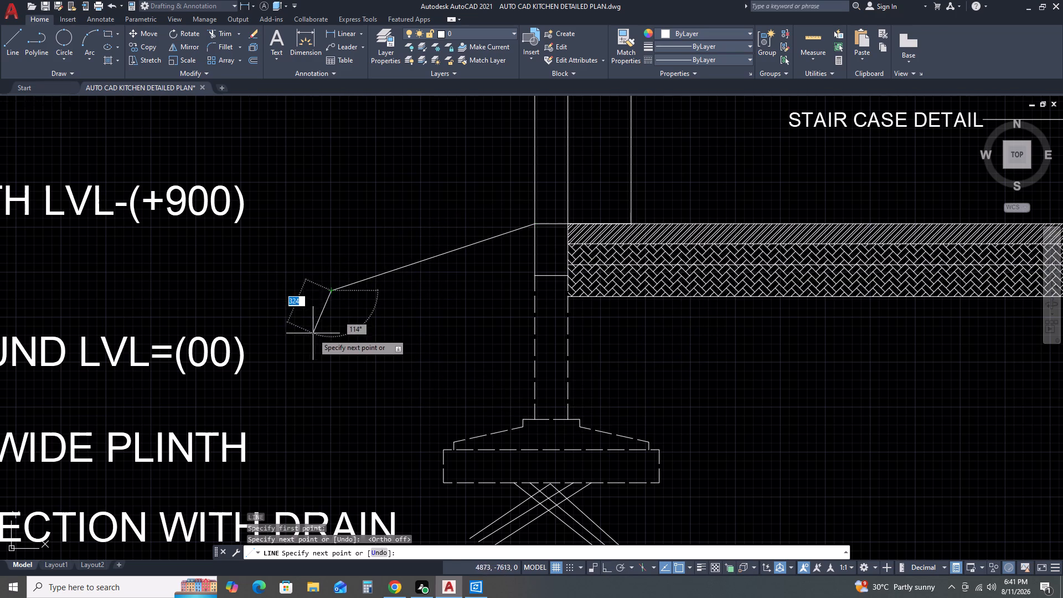
click(330, 334)
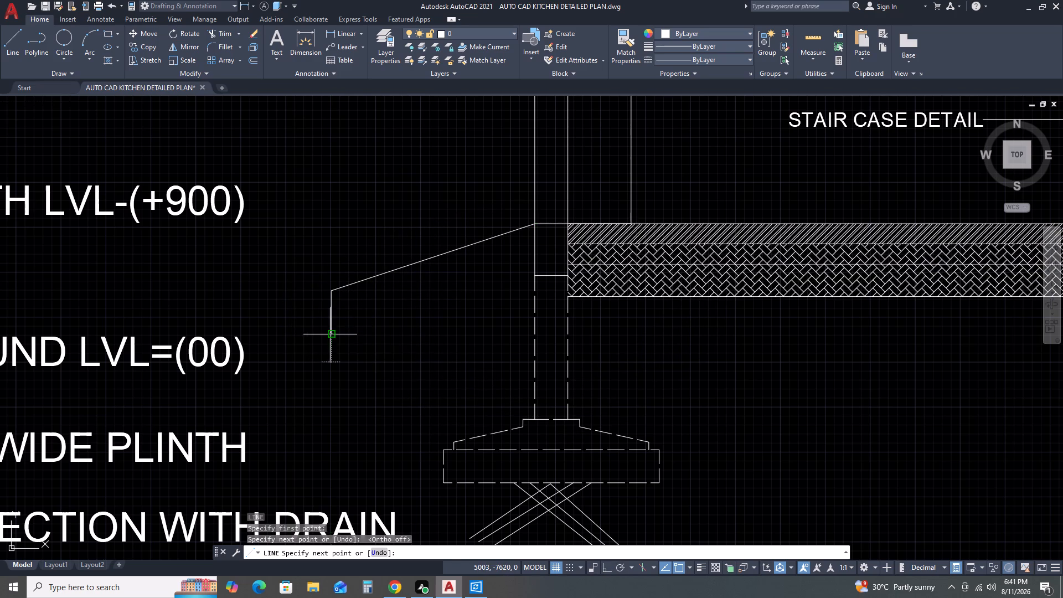
click(349, 332)
click(348, 301)
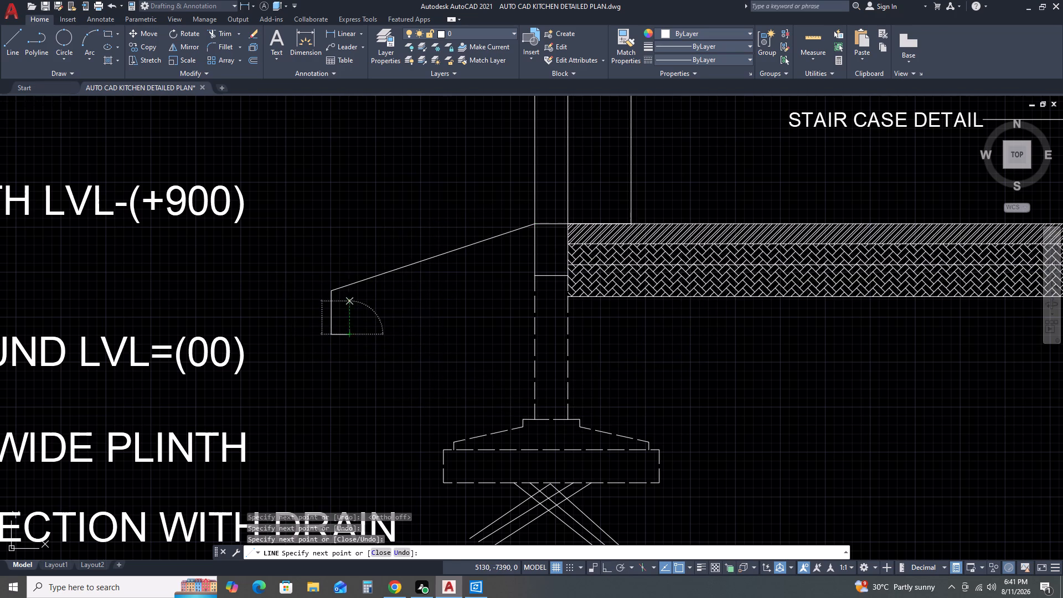
click(537, 243)
key(Escape)
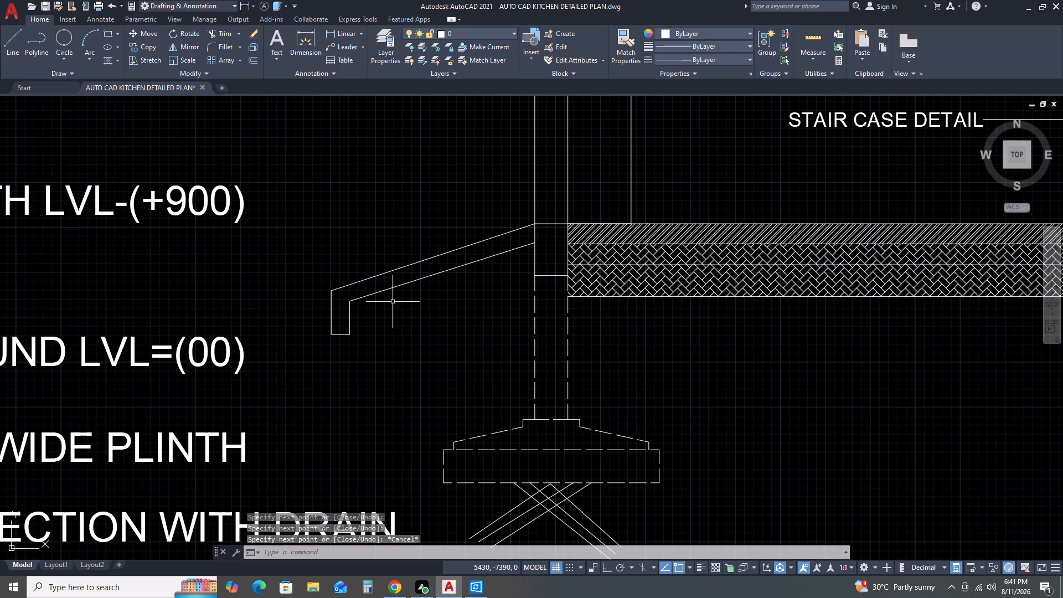
Draw two earth-symbol lines diverging downward in opposite directions from one point on the underside of the sloping plinth projection.
key(l)
key(space)
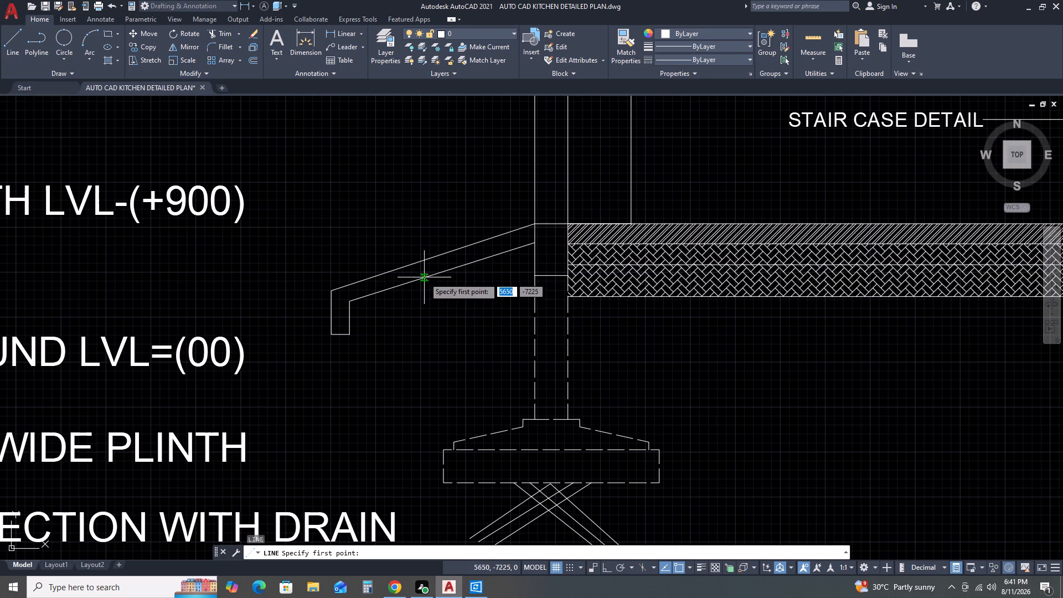
click(424, 277)
click(385, 333)
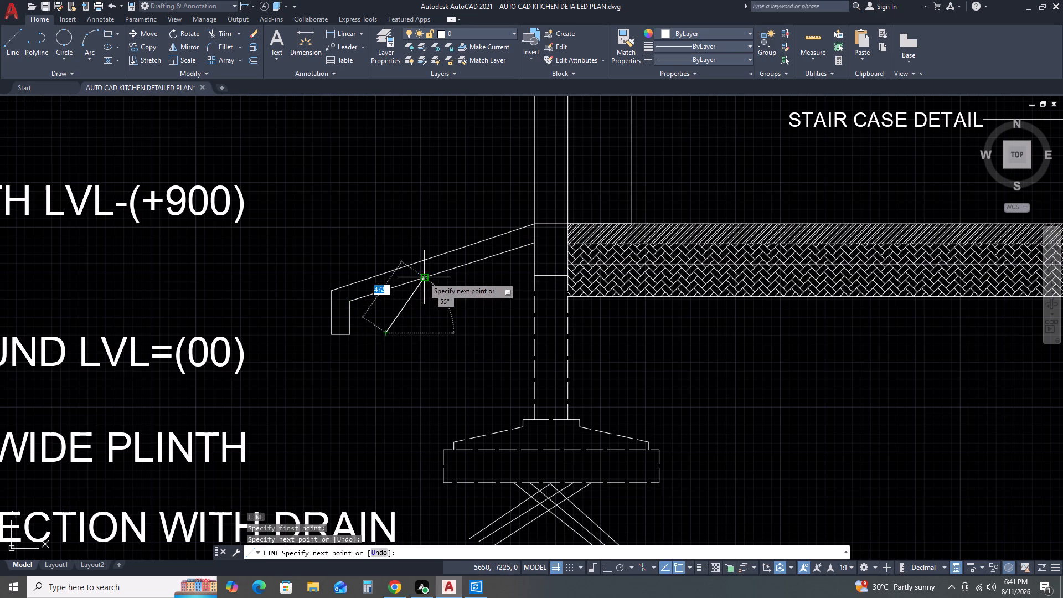
click(422, 276)
click(499, 319)
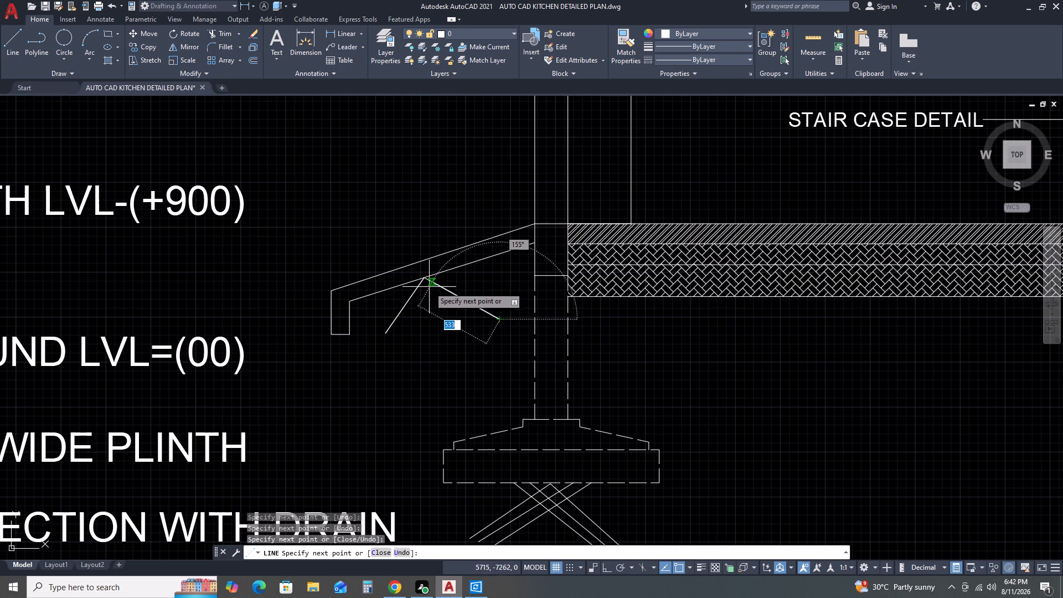
key(Escape)
Add three more diagonal earth-symbol lines under the plinth projection, two beside the steep line and one beside the shallow line.
key(space)
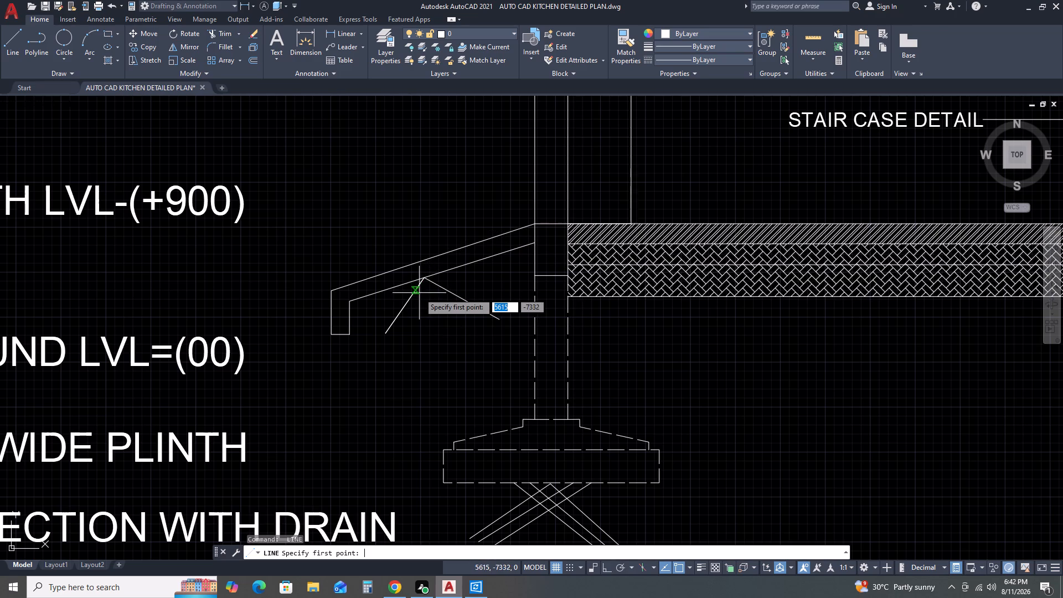
click(435, 276)
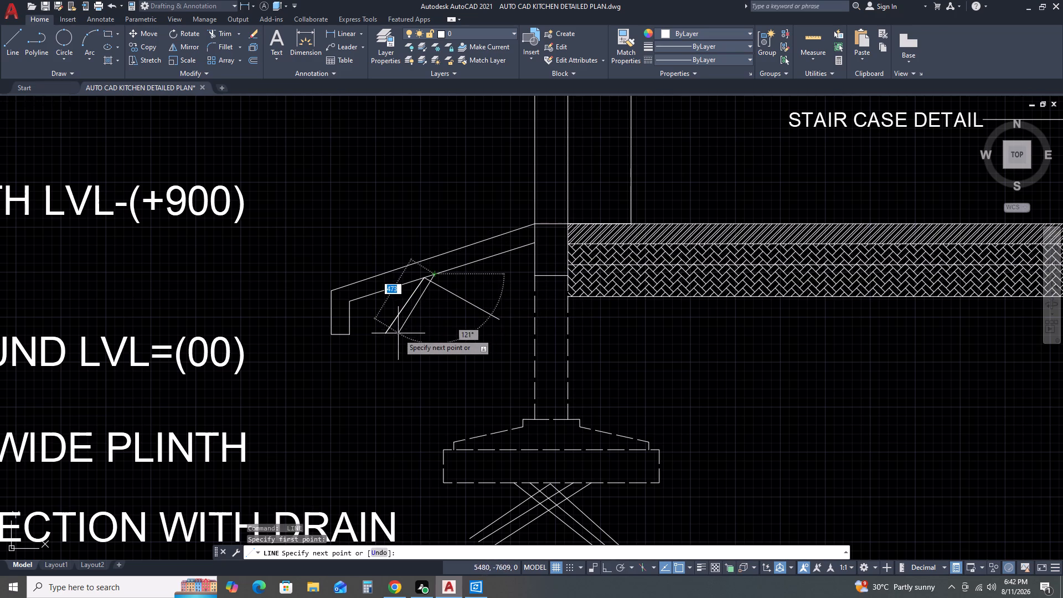
click(396, 334)
key(space)
key(space)
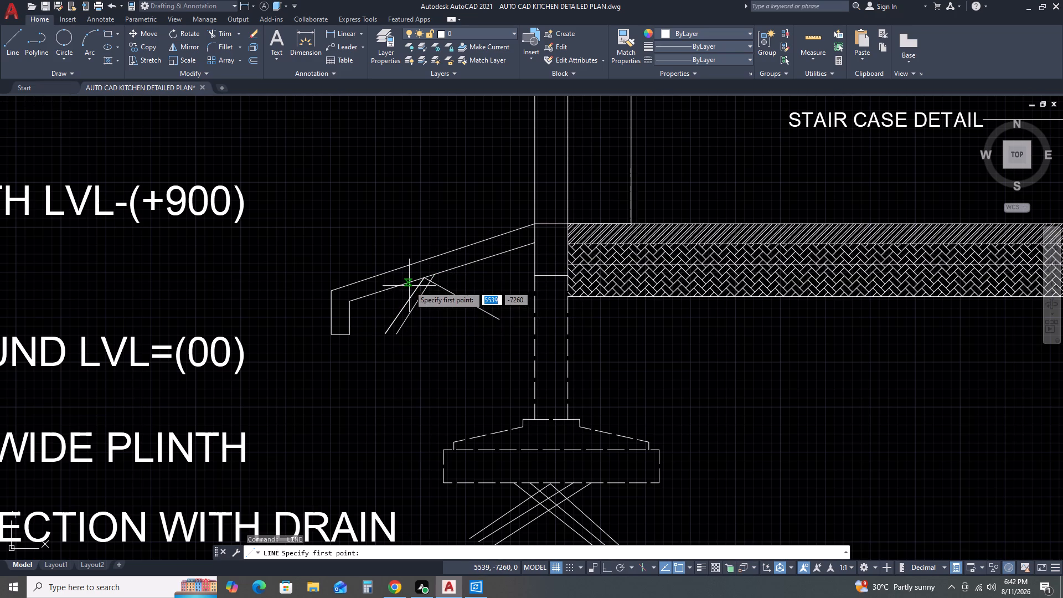
click(409, 286)
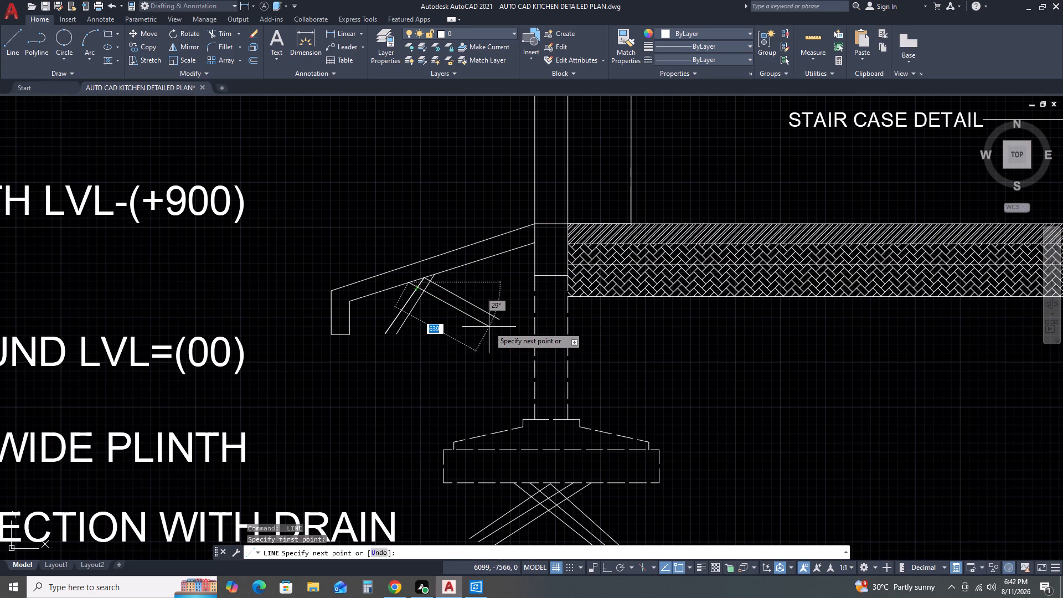
click(492, 323)
key(space)
key(space)
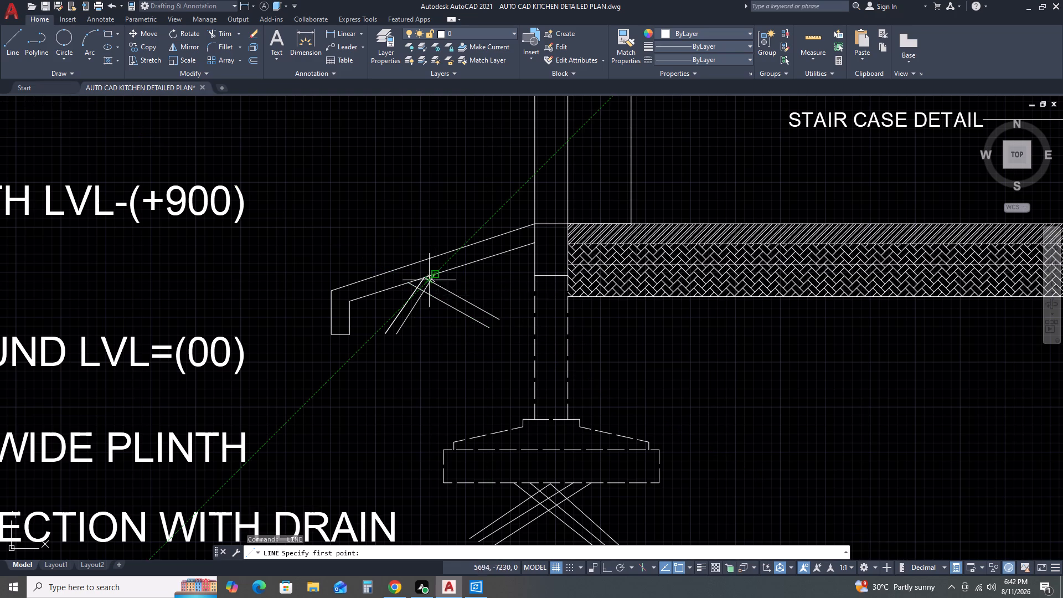
click(445, 273)
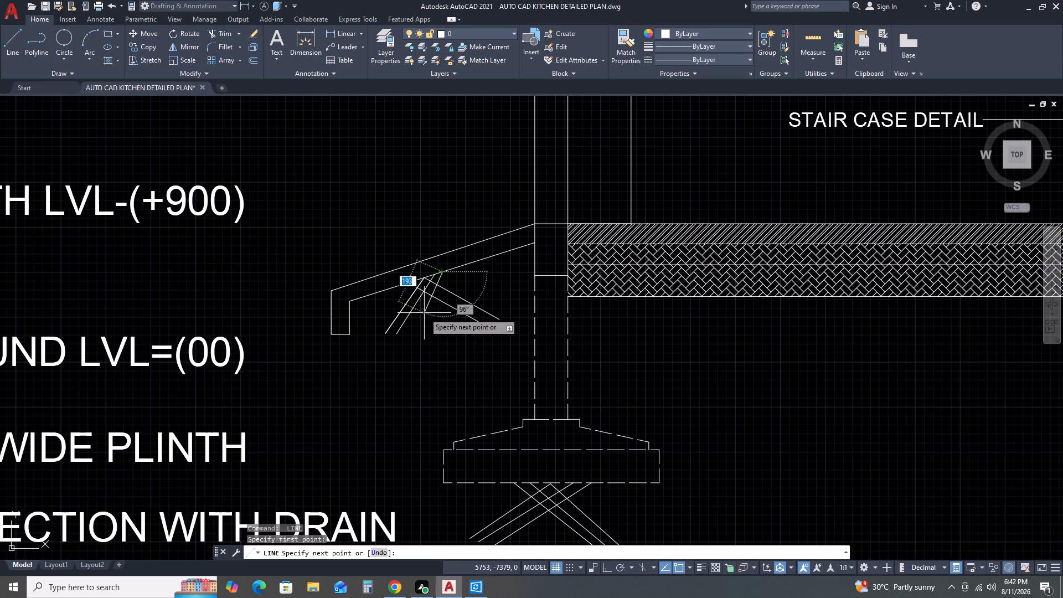
click(404, 332)
key(Escape)
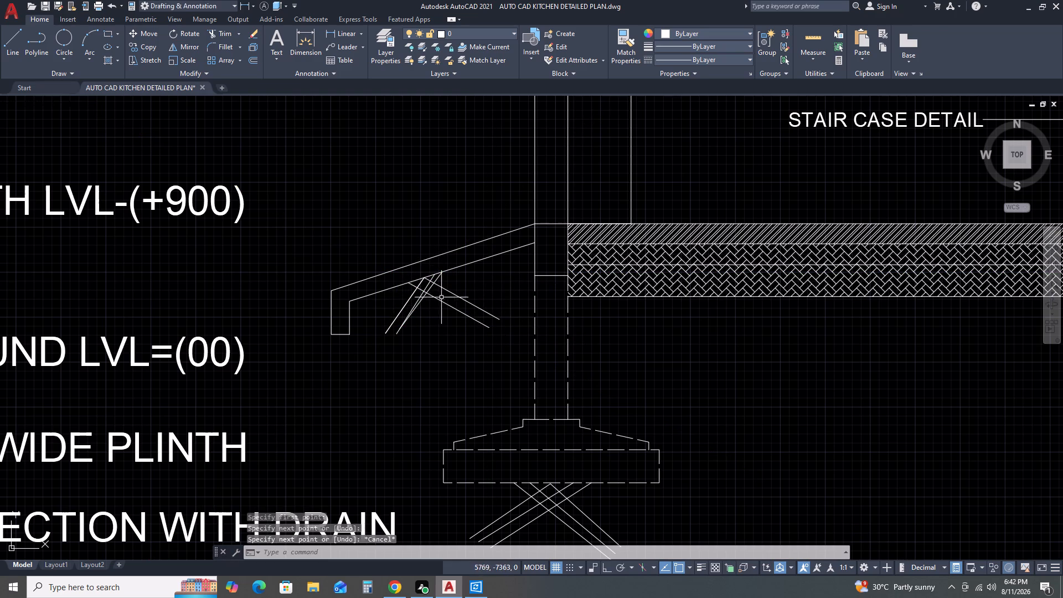
Stretch the lower end of the steep earth-symbol line nearest the wall so it runs clear of its neighbour, about 526 long.
scroll(419, 301, up, 2)
click(419, 301)
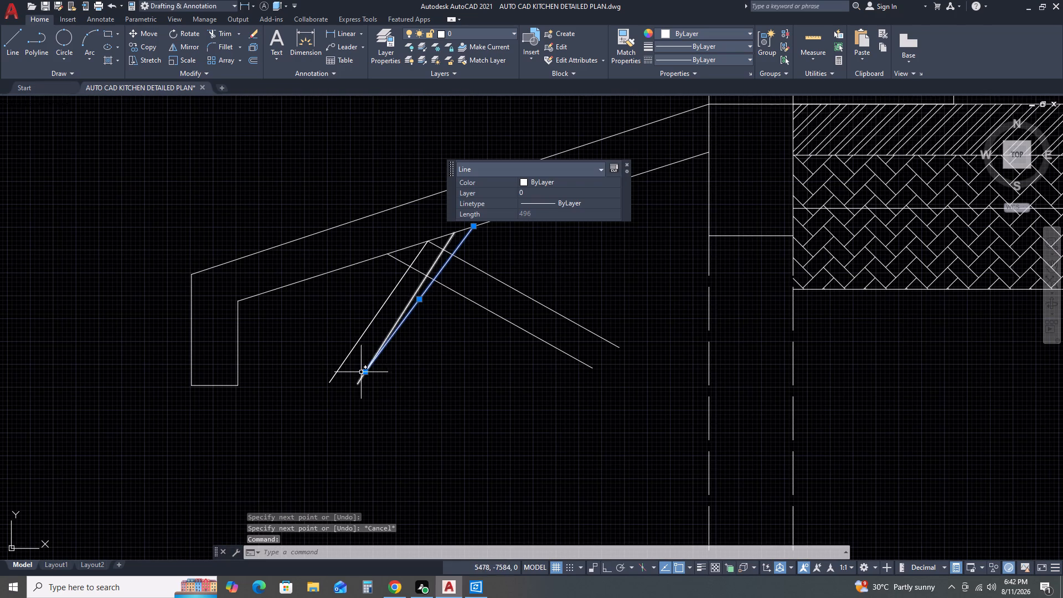
click(365, 373)
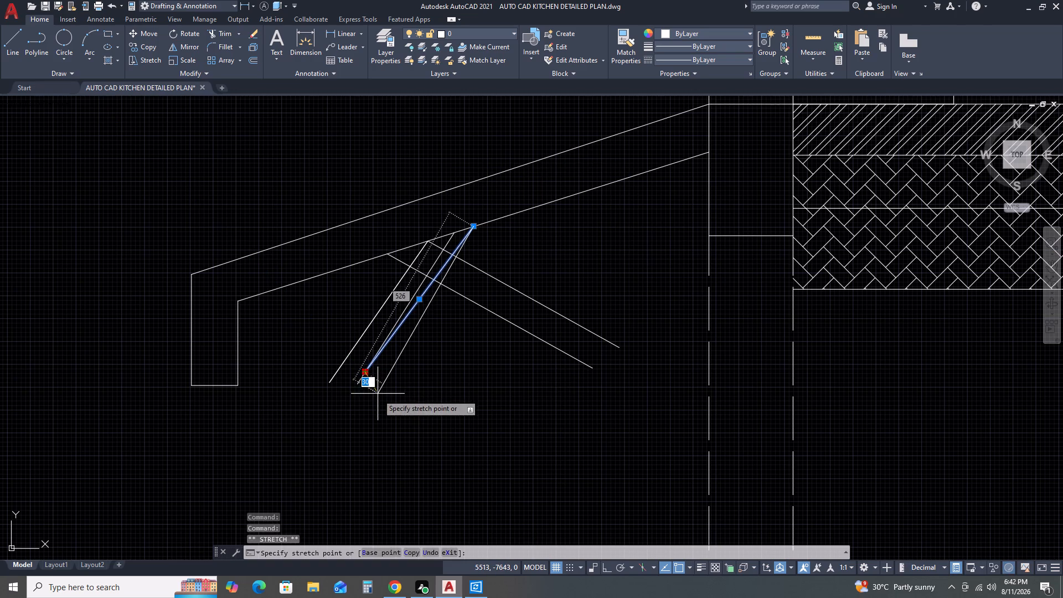
click(378, 394)
key(Escape)
Shift the upper end of the lower shallow earth-symbol line along the projection's underside towards the wall, making the line about 608 long.
click(477, 301)
click(461, 318)
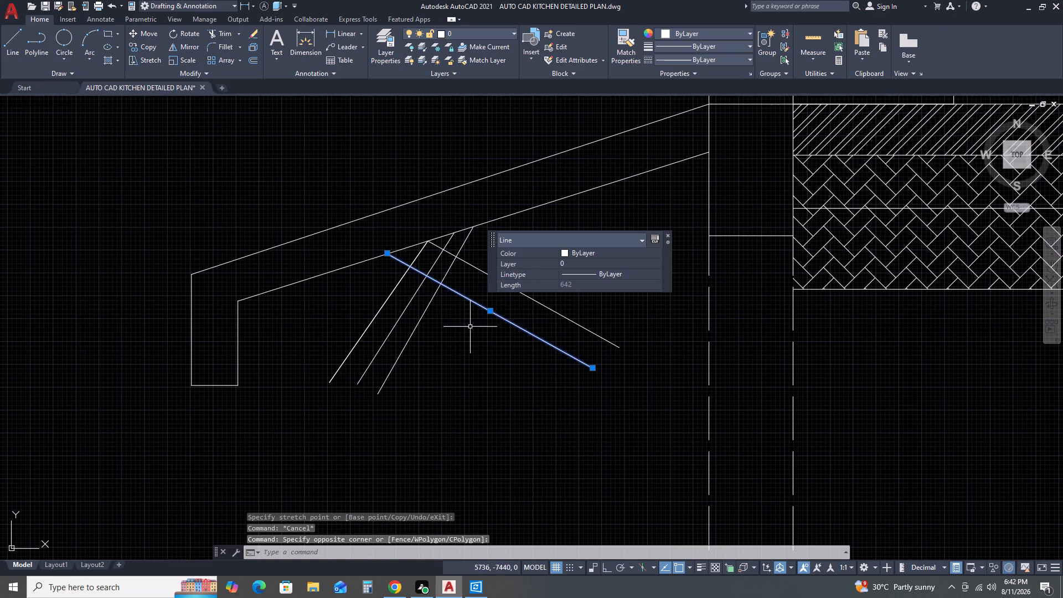
click(390, 251)
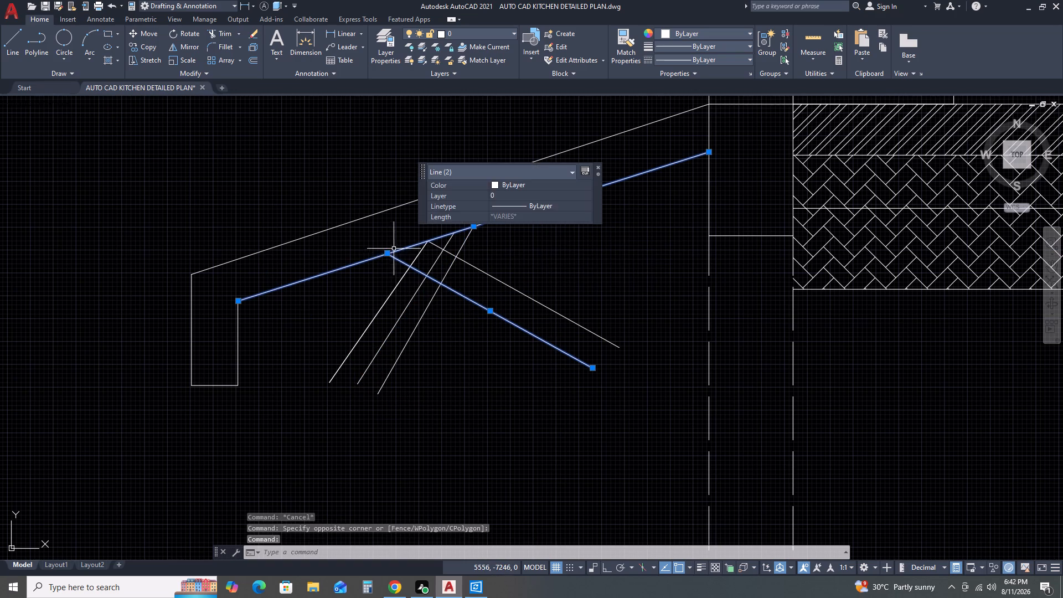
key(Escape)
click(390, 256)
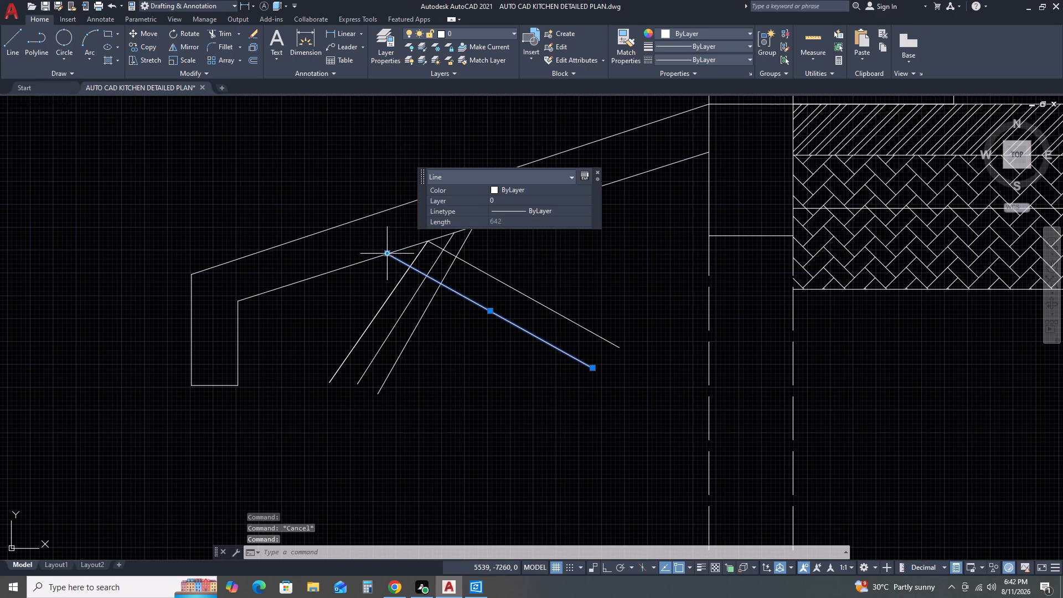
click(388, 255)
click(405, 246)
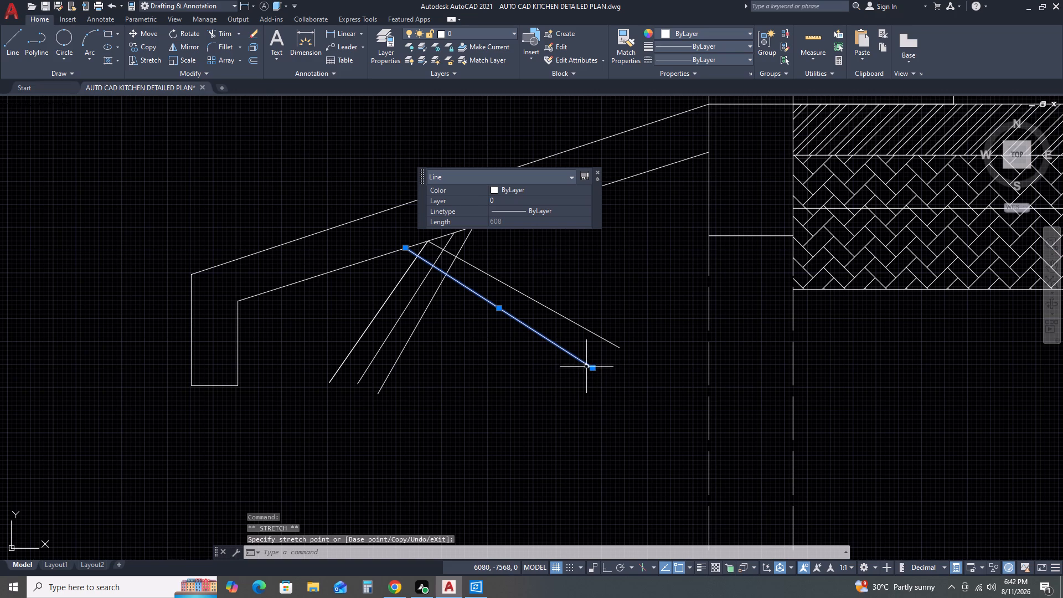
Stretch the outer end of the lower shallow earth-symbol line upward so it runs nearly parallel to the upper shallow line.
click(591, 369)
click(602, 359)
key(Escape)
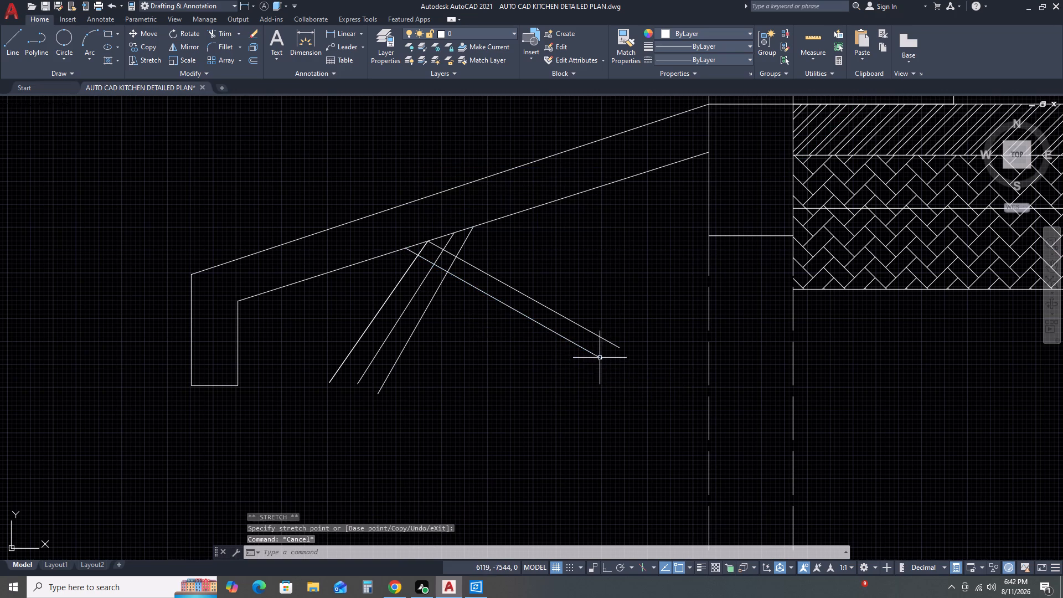
Draw a third shallow earth-symbol line from the projection's underside, below and parallel to the other two.
key(space)
text(L)
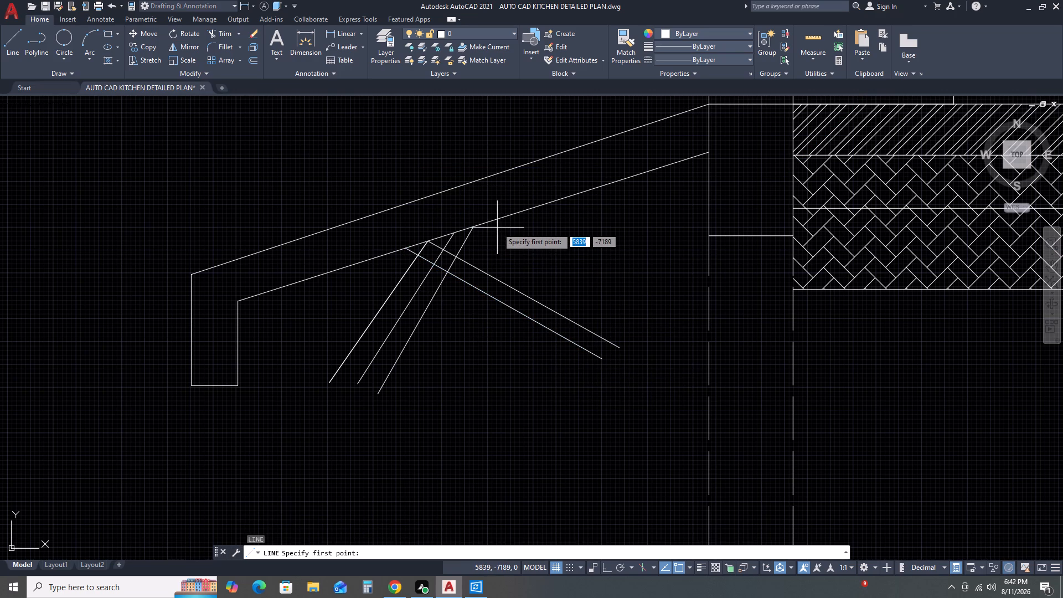
click(381, 256)
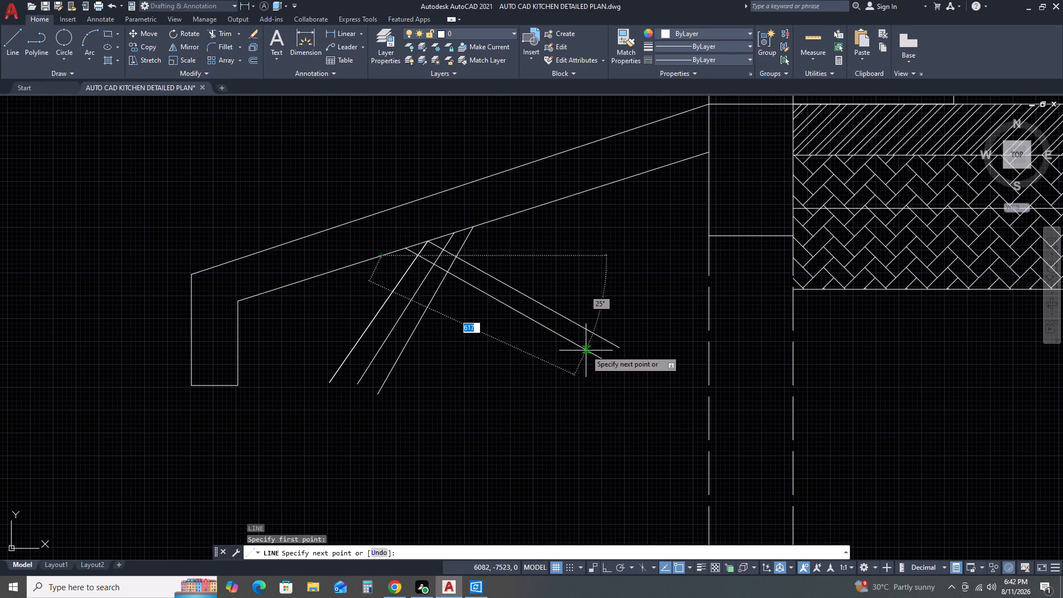
click(576, 370)
key(Escape)
Copy the sloping plinth projection with its earth-symbol lines to the empty area beyond the stepped end of the DETAILS OF KITCHEN section.
scroll(486, 268, down, 1)
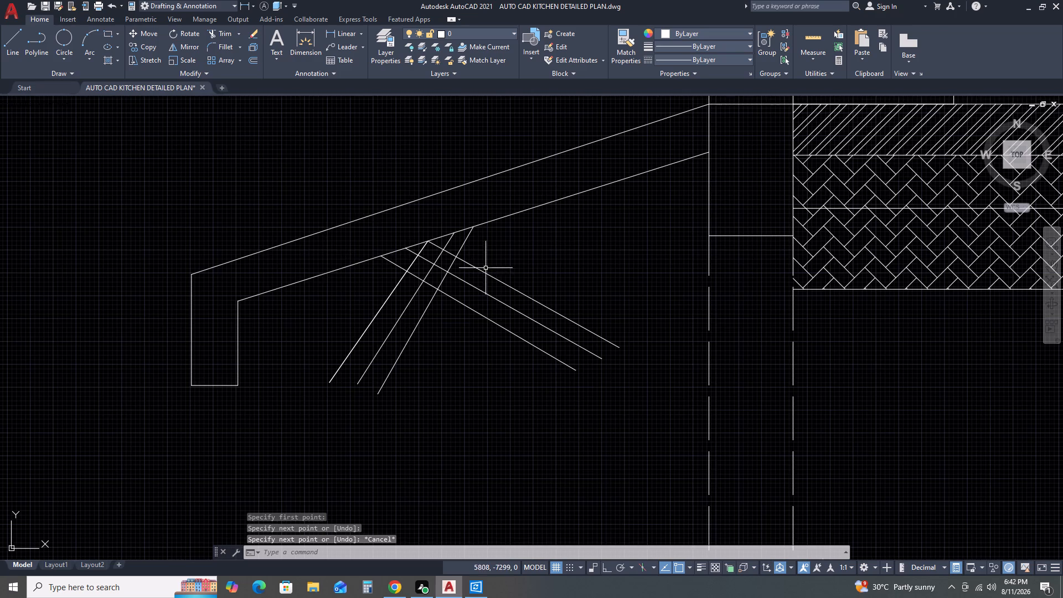
scroll(486, 268, down, 2)
click(524, 214)
click(391, 315)
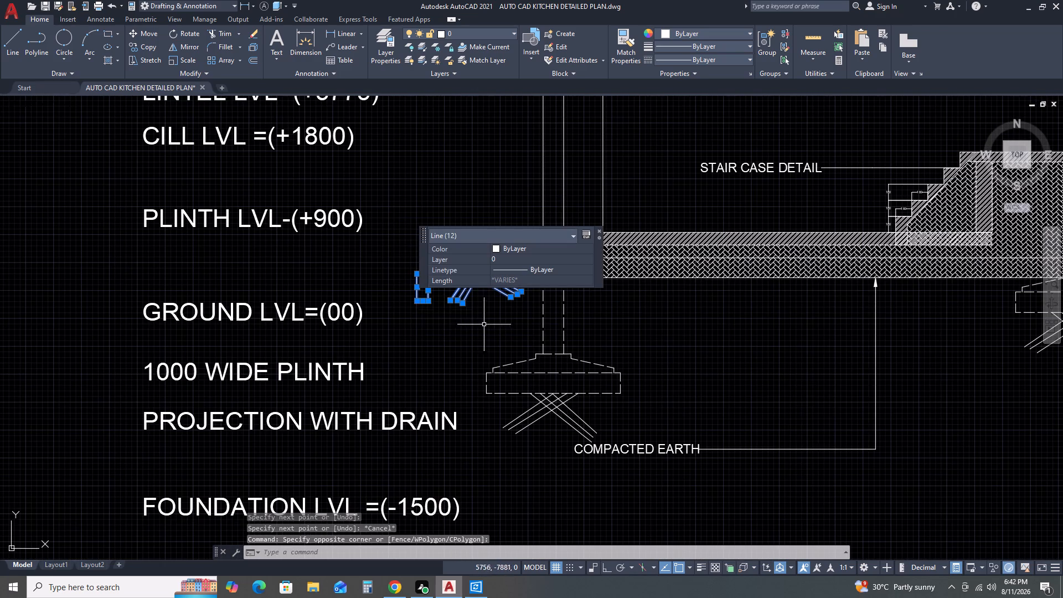
text(CO)
key(space)
drag(503, 327, 590, 327)
scroll(723, 323, down, 2)
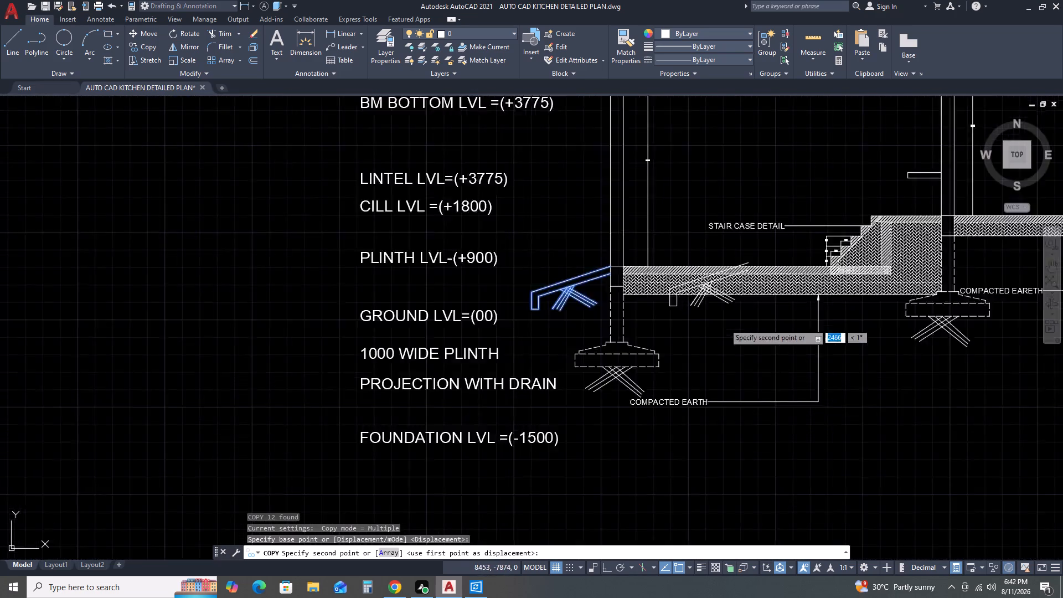
scroll(725, 324, down, 1)
middle_drag(919, 346, 257, 347)
middle_drag(204, 347, 173, 347)
click(534, 348)
key(Escape)
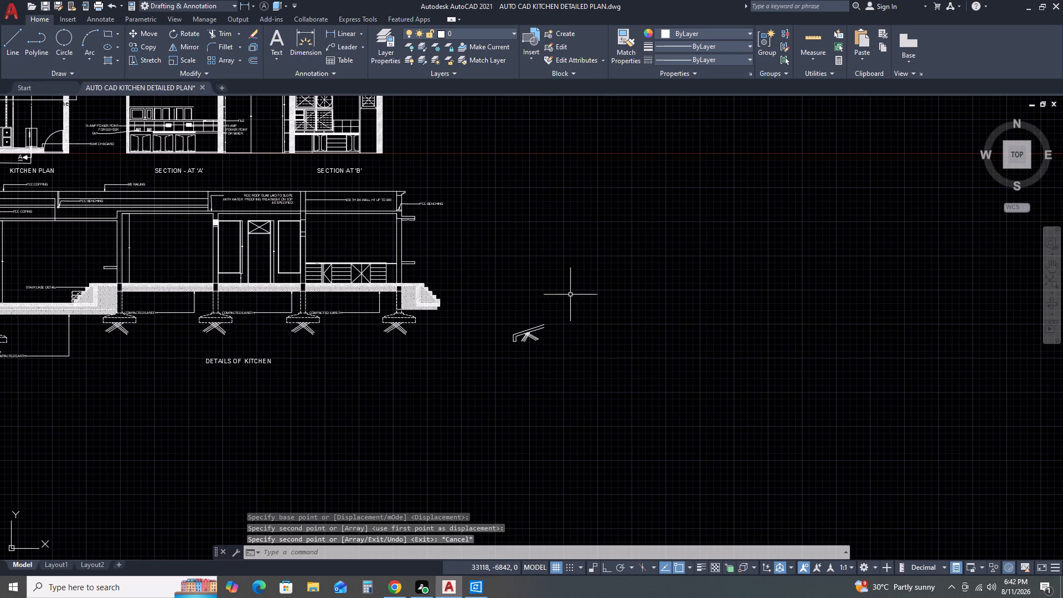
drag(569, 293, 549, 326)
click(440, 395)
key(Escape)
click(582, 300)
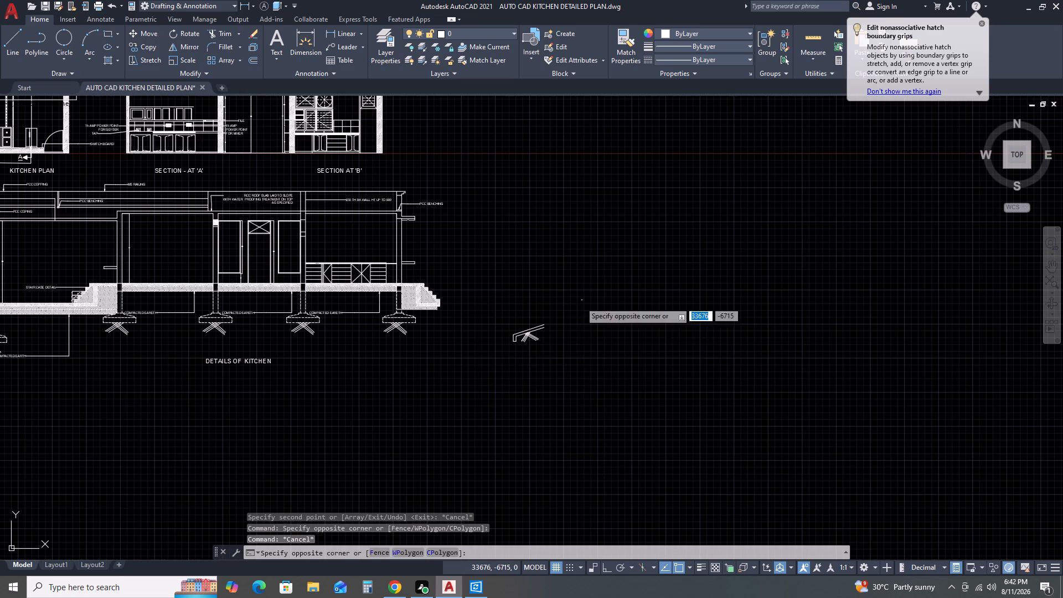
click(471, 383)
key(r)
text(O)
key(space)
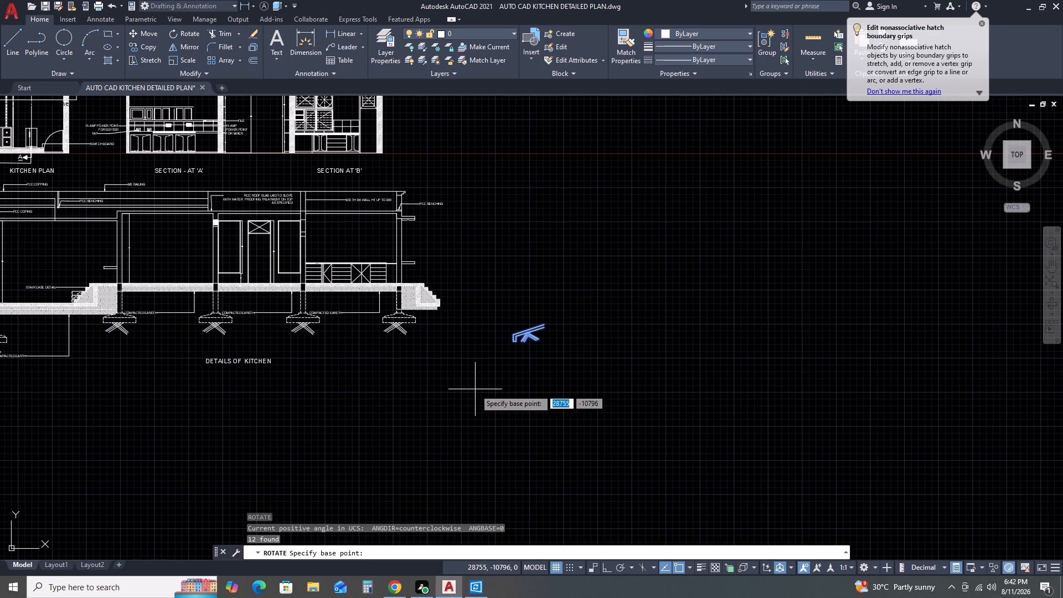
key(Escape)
Mirror the copied plinth projection and earth symbol about a vertical line, erasing the source objects.
drag(554, 300, 544, 307)
click(474, 385)
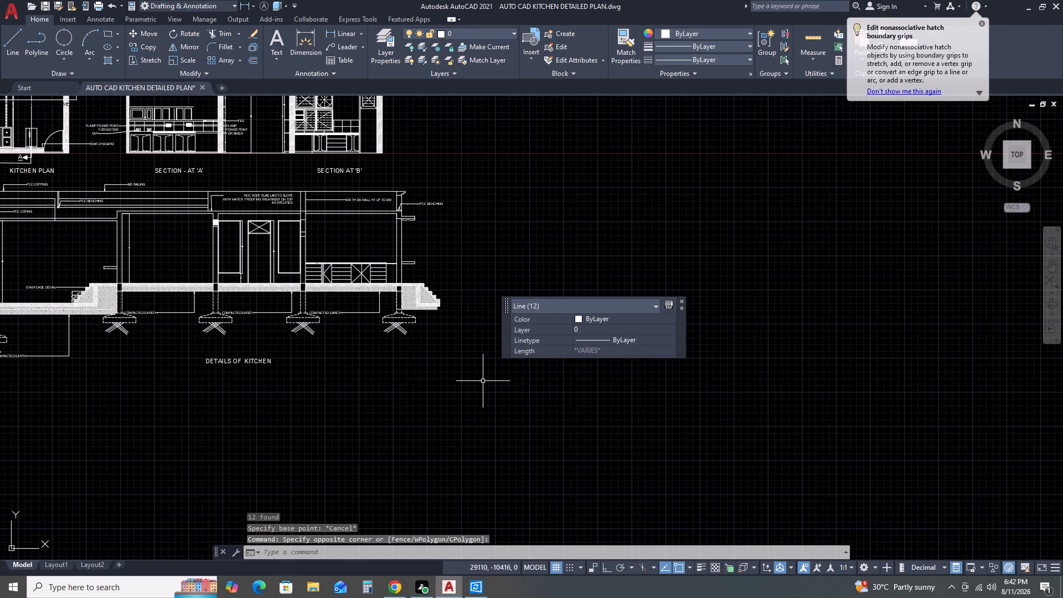
text(MI)
key(space)
drag(540, 374, 541, 368)
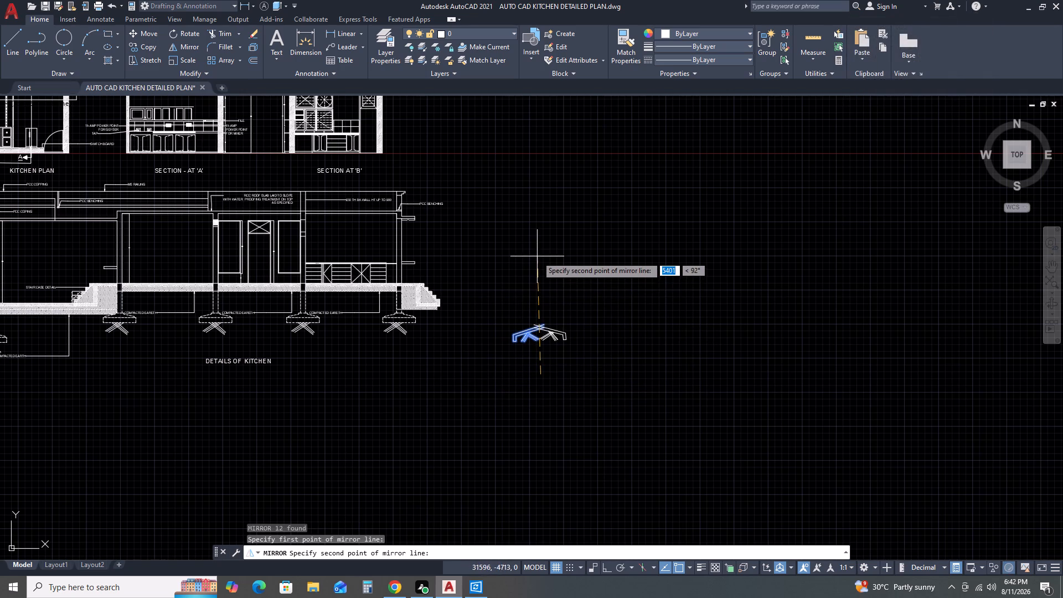
key(F8)
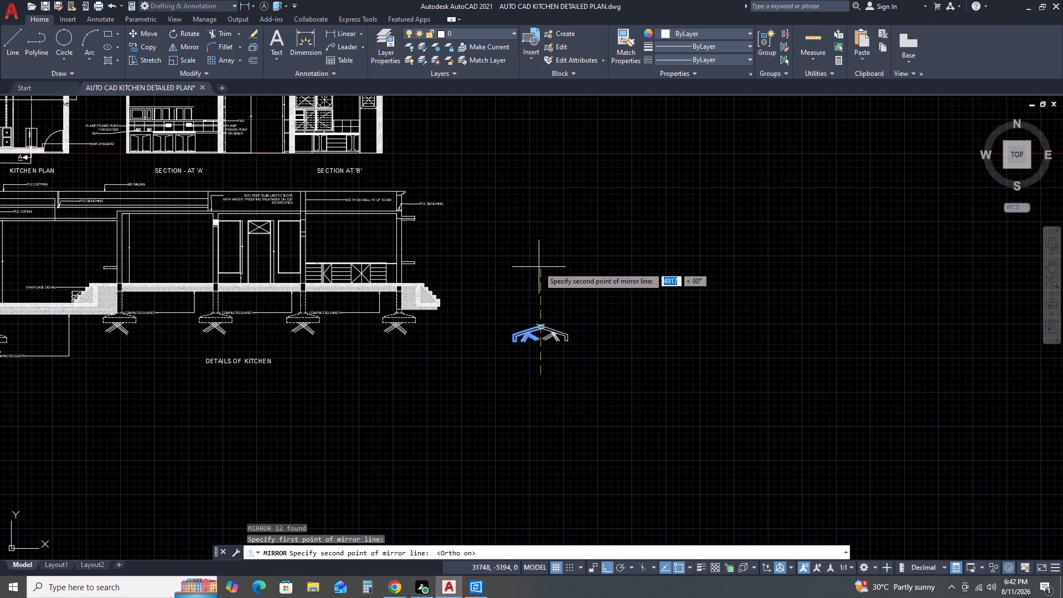
click(538, 265)
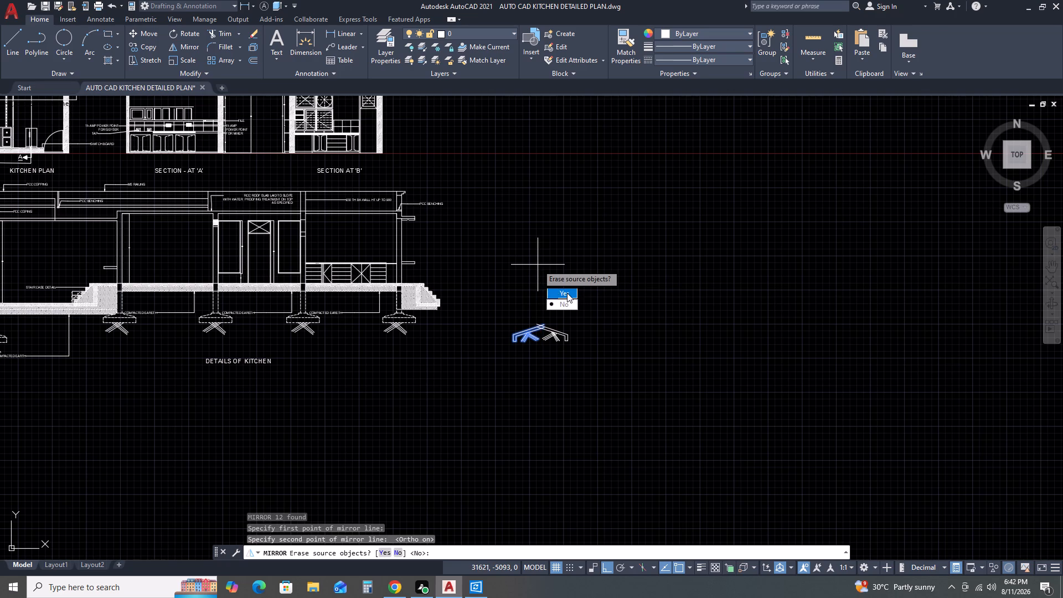
click(567, 293)
key(Escape)
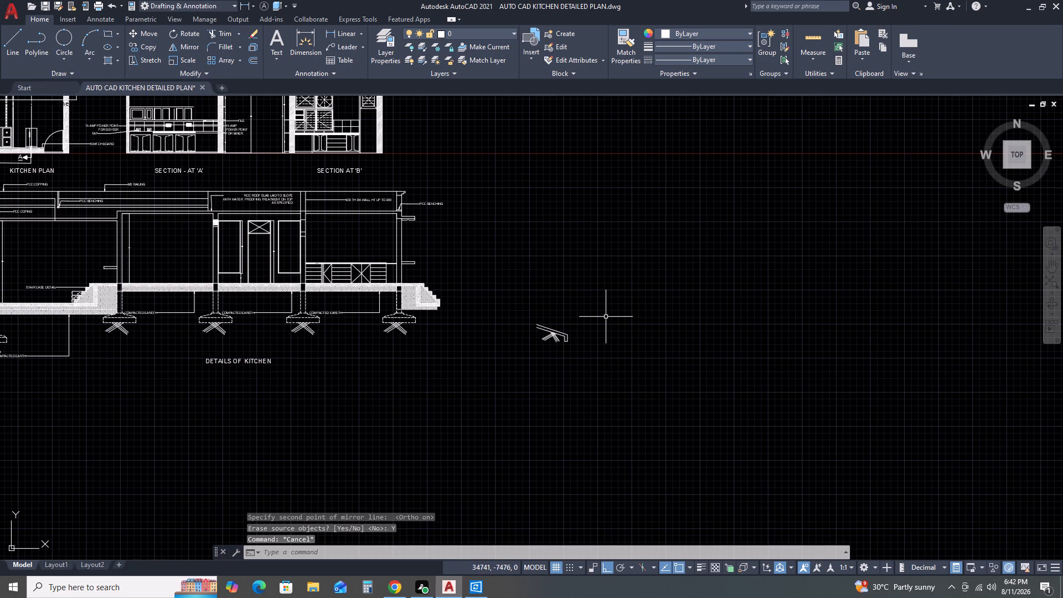
Move the mirrored projection by its inner lower corner onto the outer face of the lowest step at the section's far end.
click(605, 317)
click(504, 365)
text(M)
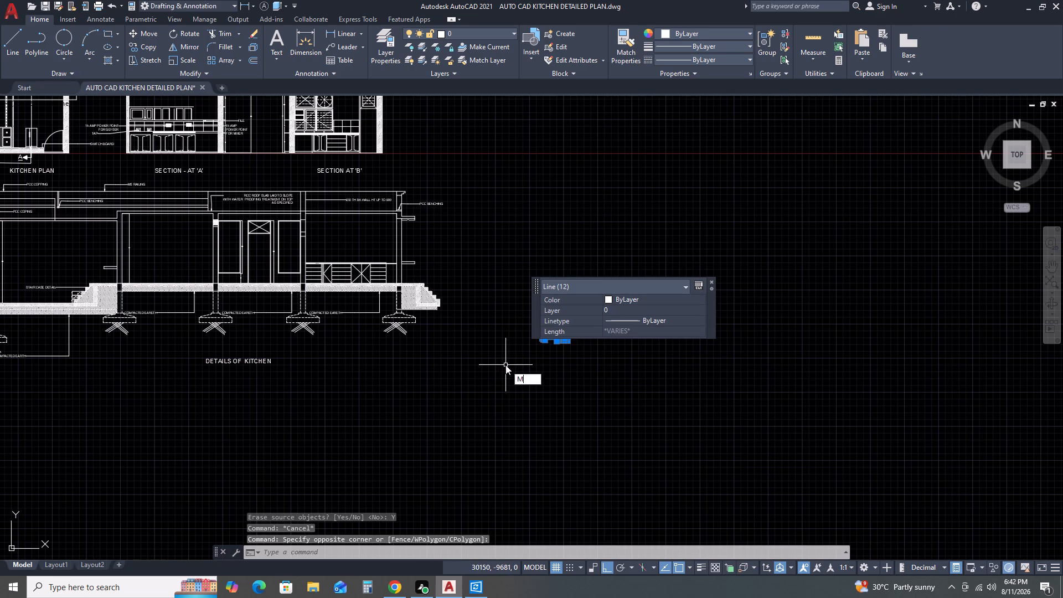
key(space)
scroll(508, 364, up, 3)
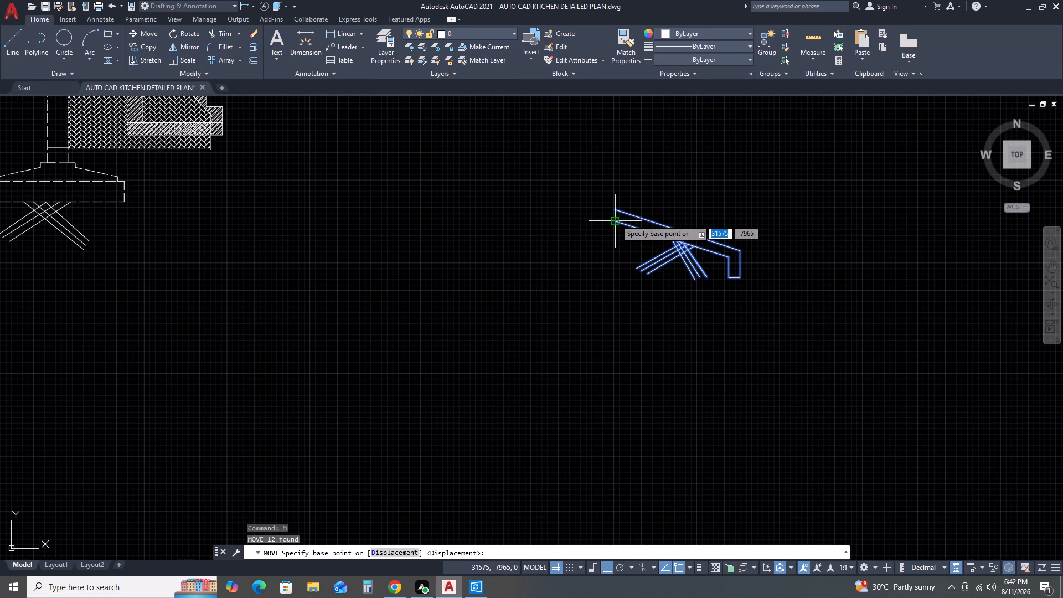
drag(616, 219, 606, 223)
key(F8)
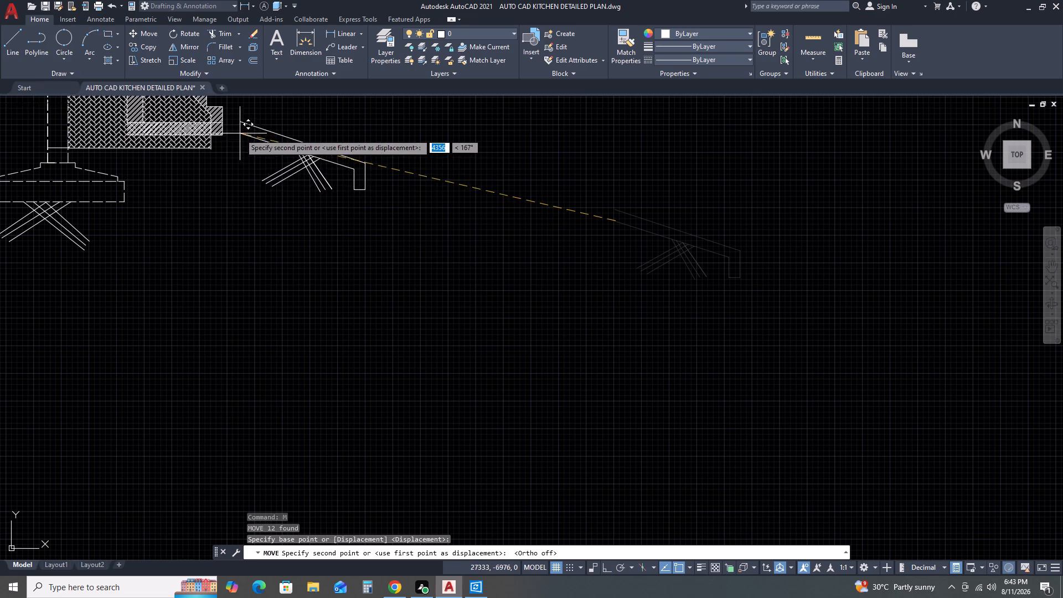
middle_drag(264, 177, 340, 236)
middle_click(348, 236)
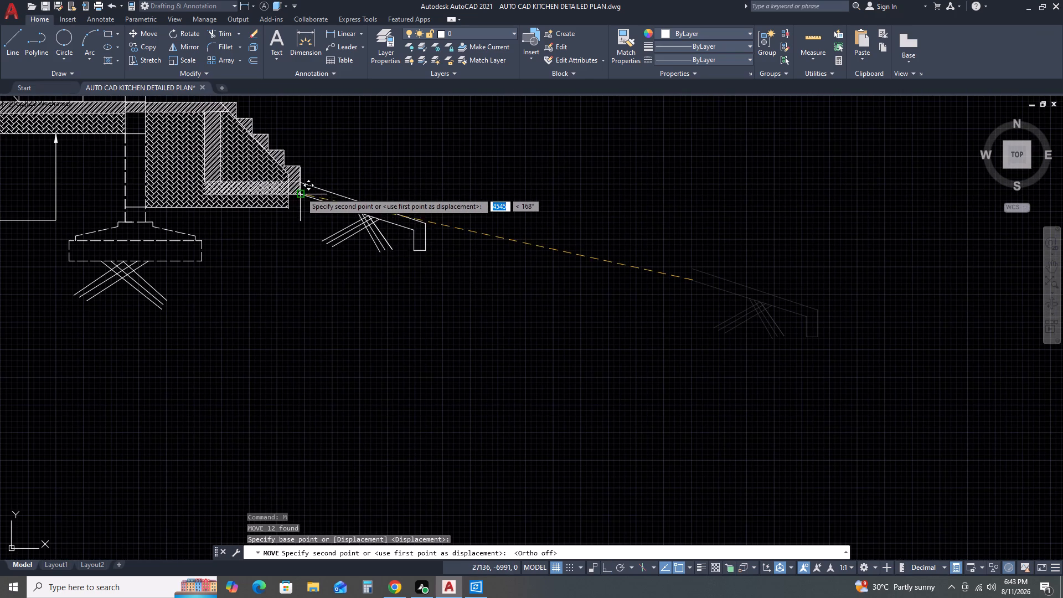
click(300, 188)
key(Escape)
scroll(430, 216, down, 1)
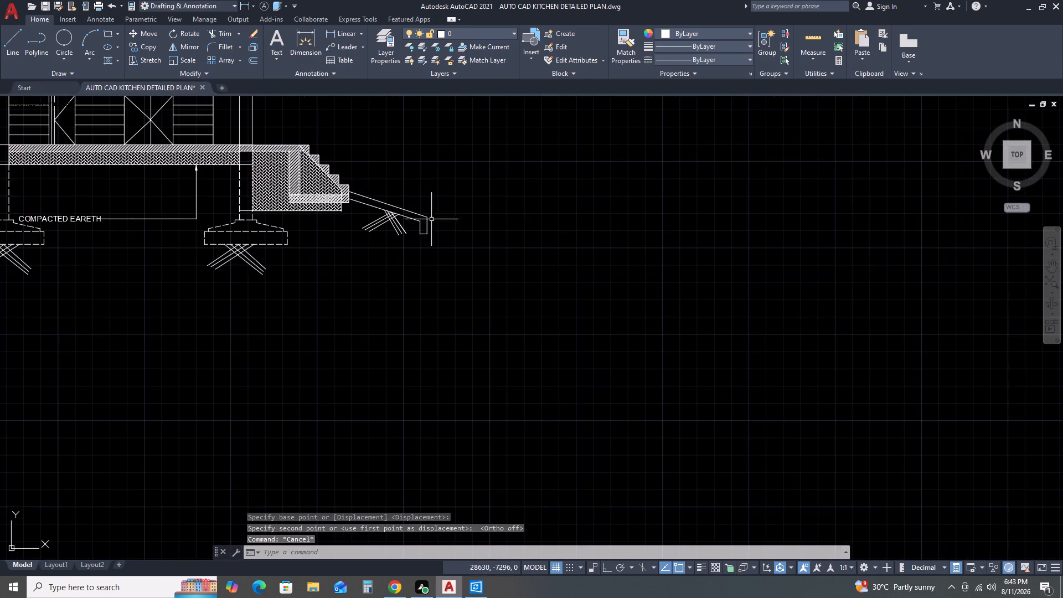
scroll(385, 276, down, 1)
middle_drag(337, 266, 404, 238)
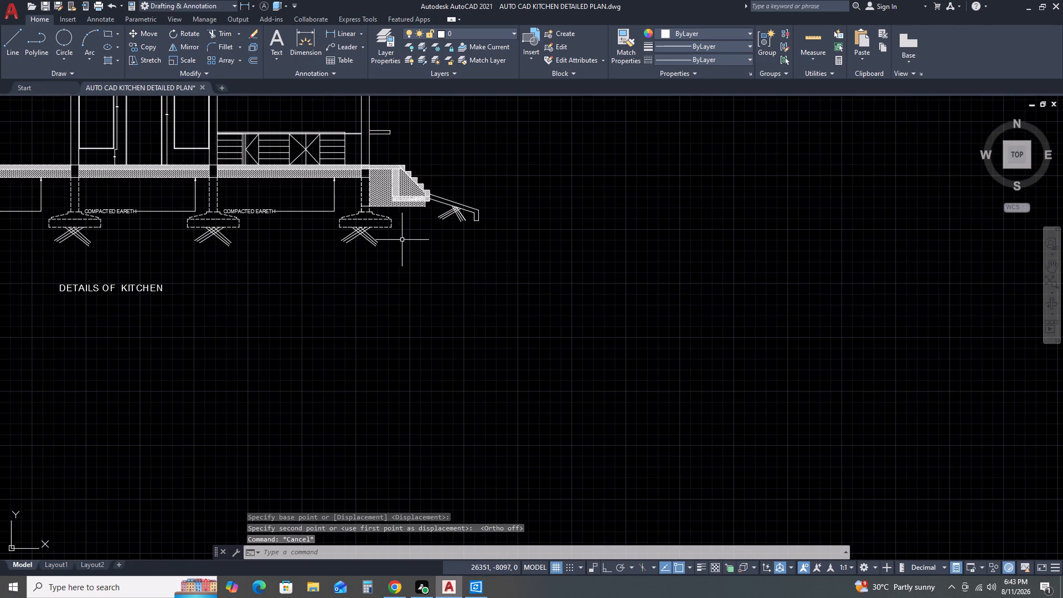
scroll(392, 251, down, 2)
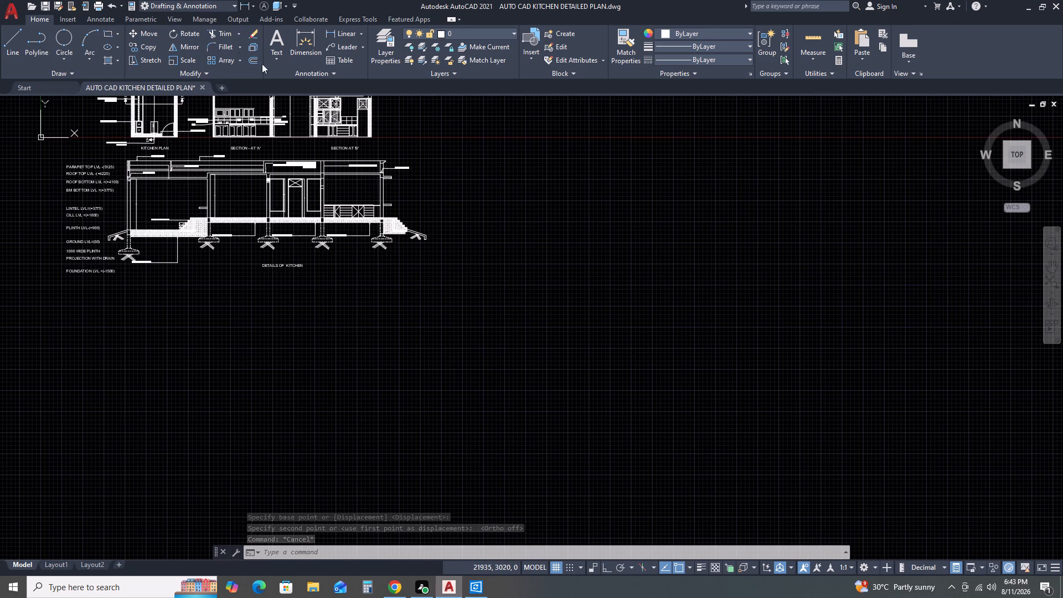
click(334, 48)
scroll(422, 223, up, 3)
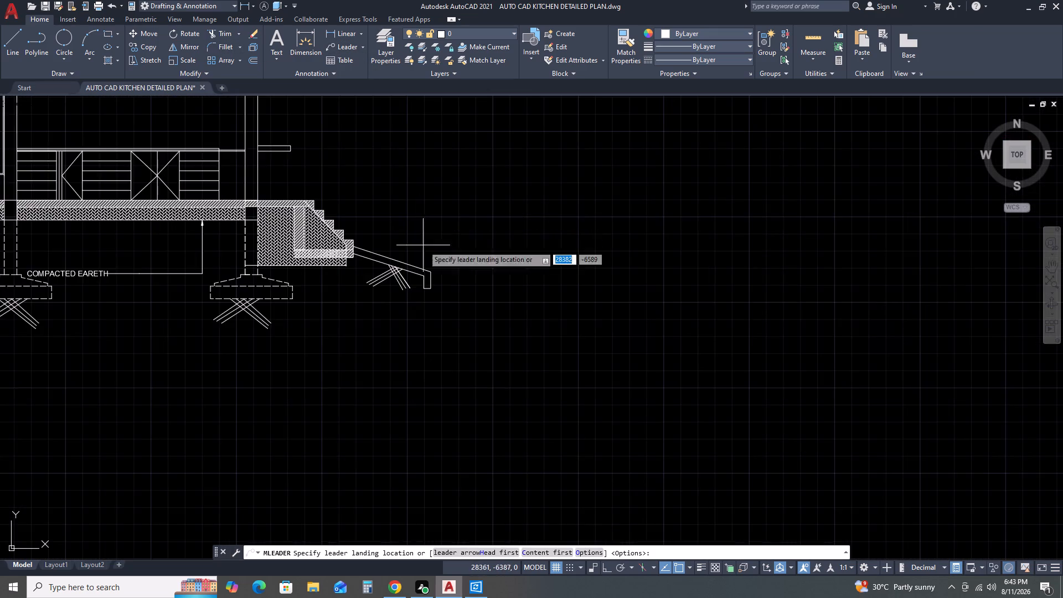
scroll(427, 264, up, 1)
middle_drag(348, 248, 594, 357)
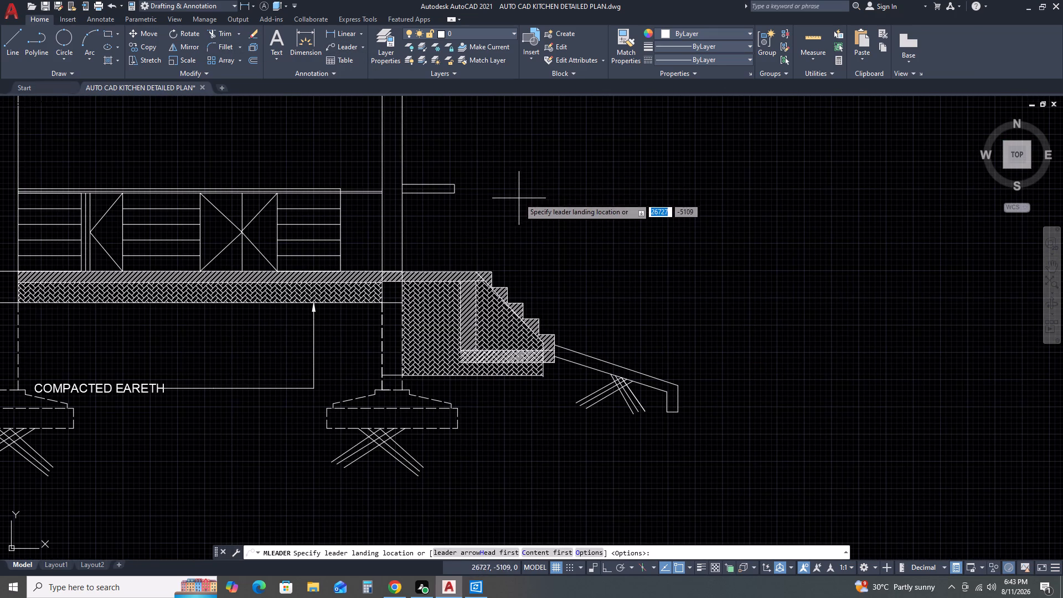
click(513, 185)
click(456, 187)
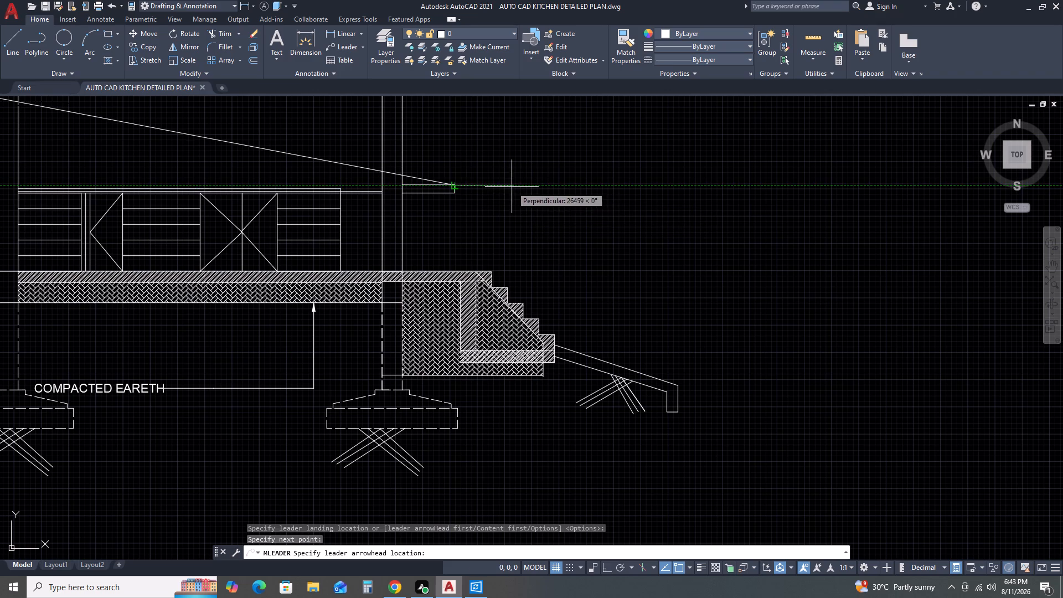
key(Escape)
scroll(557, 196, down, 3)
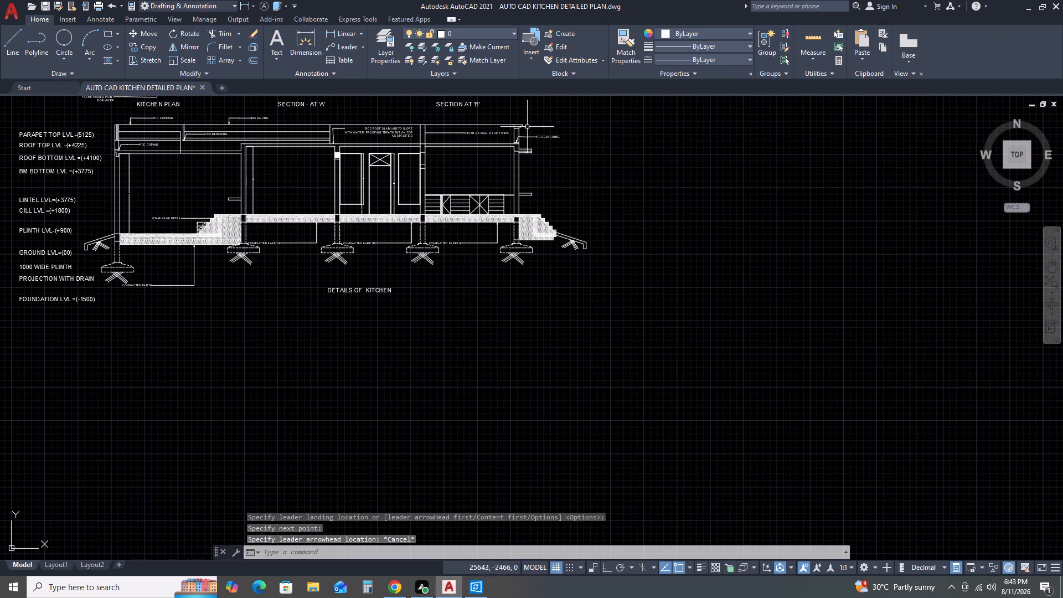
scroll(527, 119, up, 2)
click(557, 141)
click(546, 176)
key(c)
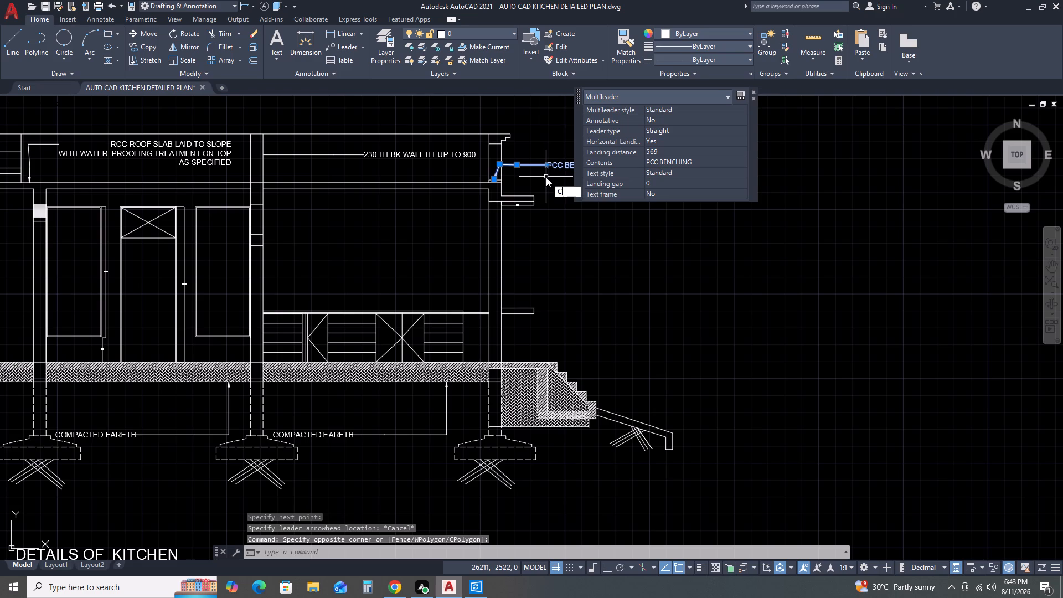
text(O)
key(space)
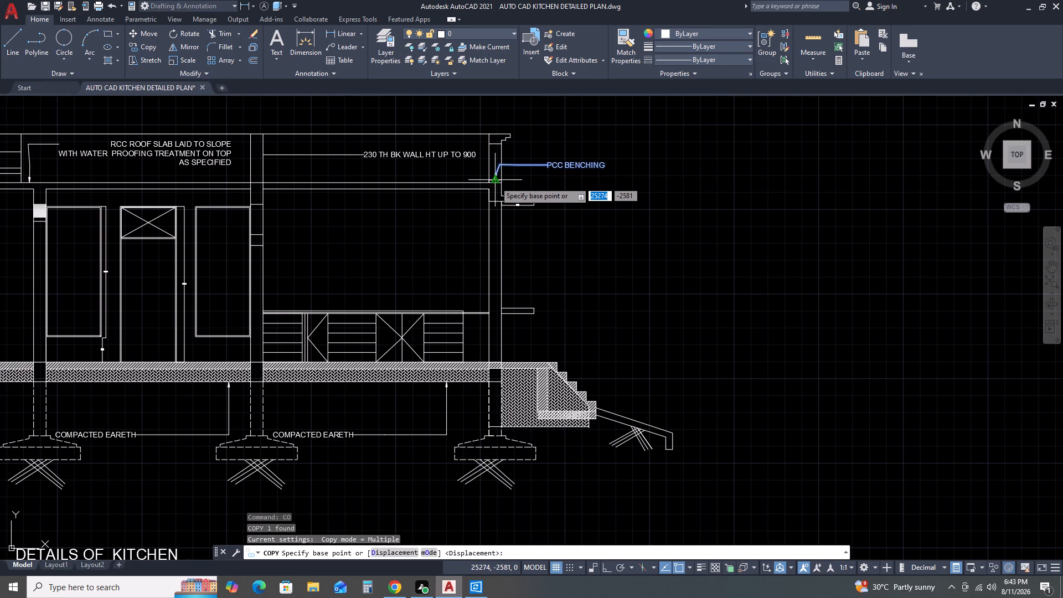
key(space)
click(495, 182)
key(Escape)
Copy the PCC BENCHING leader beside the outer wall down so its arrow points at the low projecting slab.
click(570, 161)
click(561, 176)
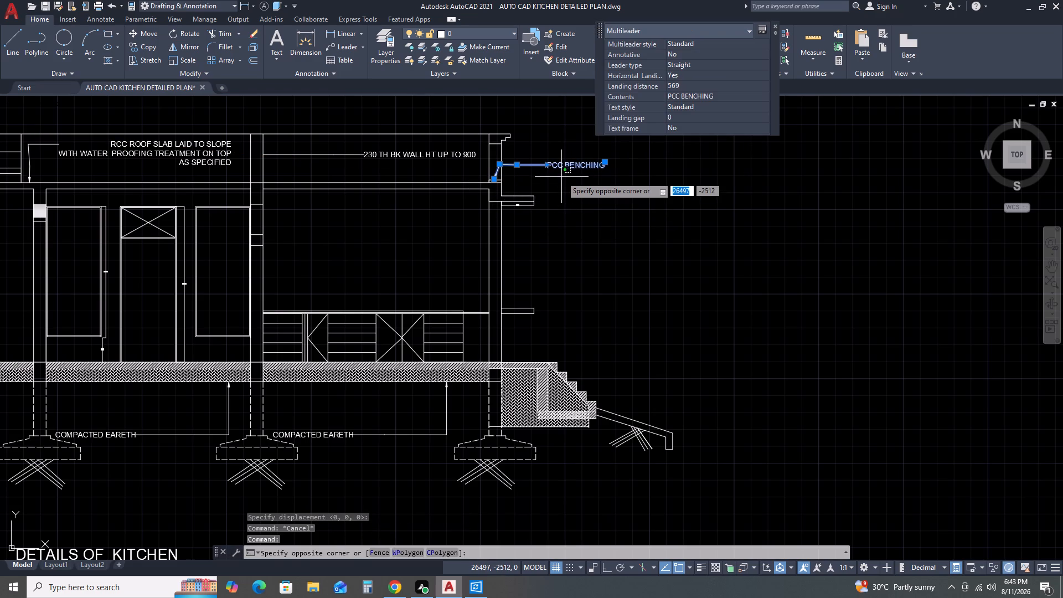
key(c)
text(O)
key(space)
click(561, 179)
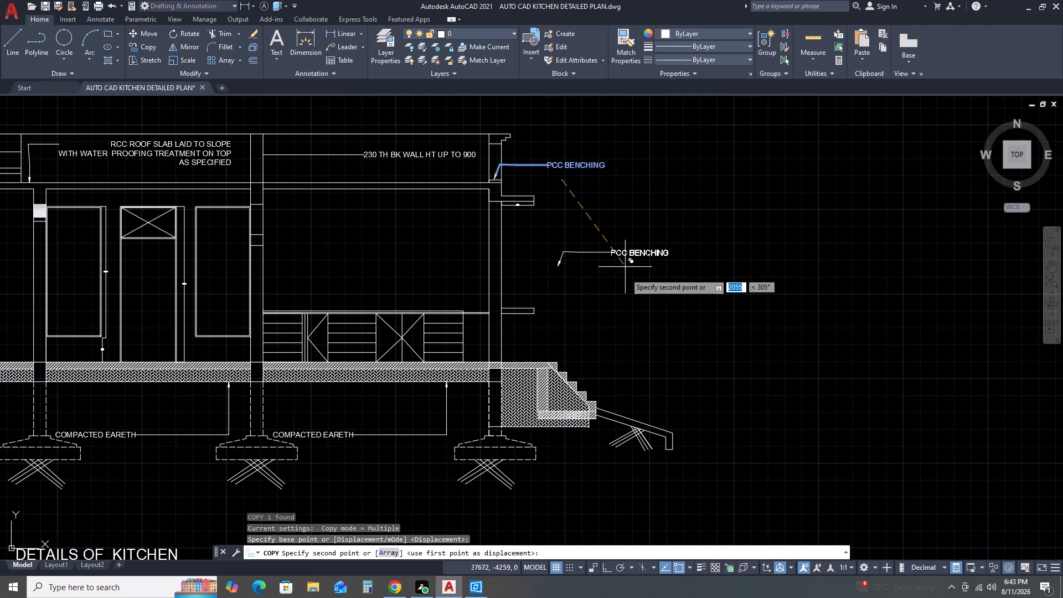
click(594, 311)
key(Escape)
Change the copied leader's text at the low projecting slab to COOLER RESTY.
double_click(599, 293)
double_click(599, 293)
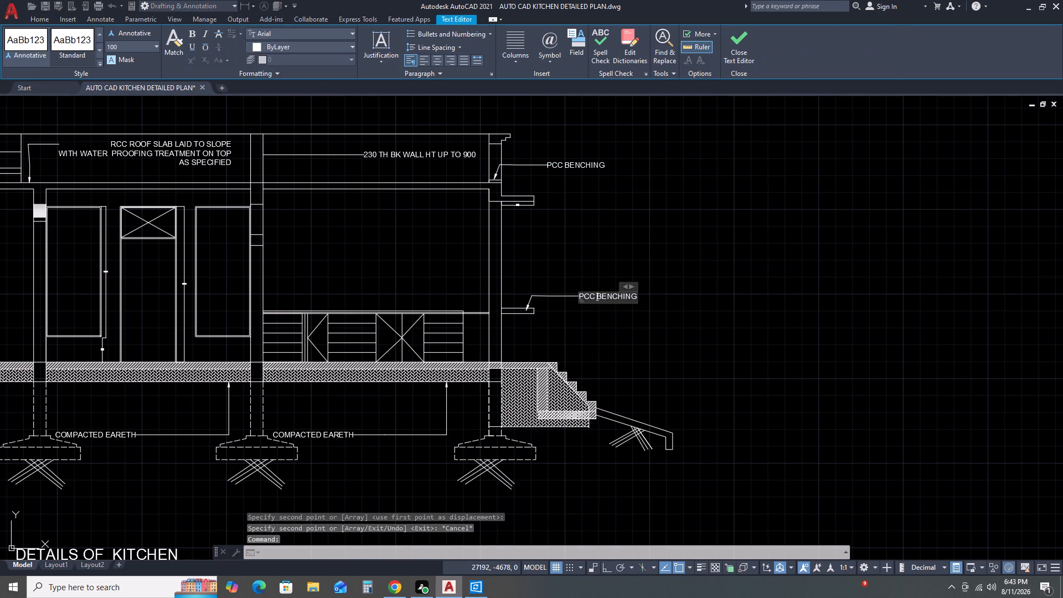
click(599, 293)
double_click(599, 293)
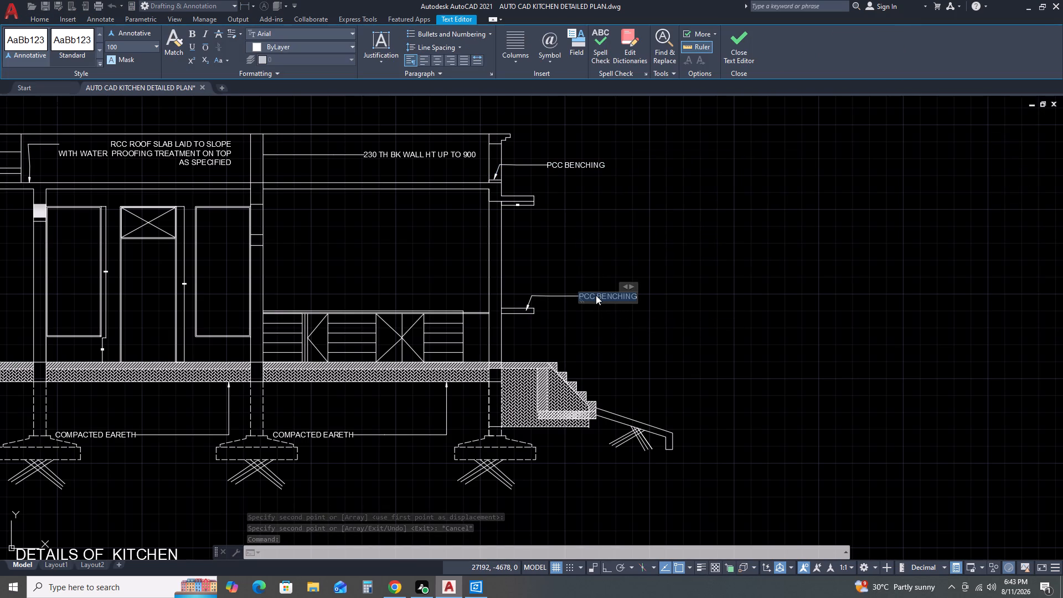
text(COOLER)
key(space)
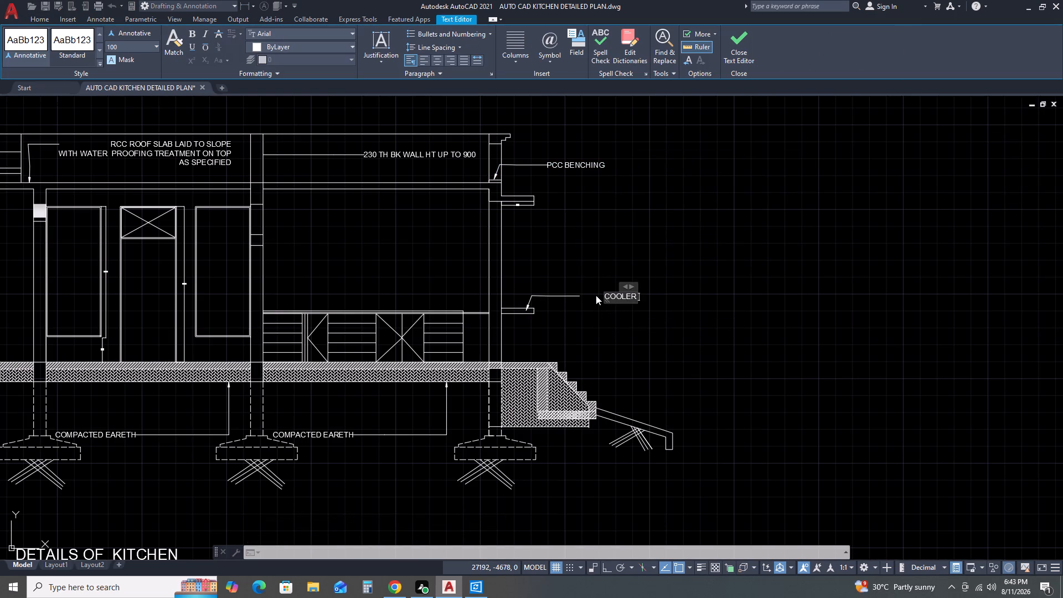
text(RESTY)
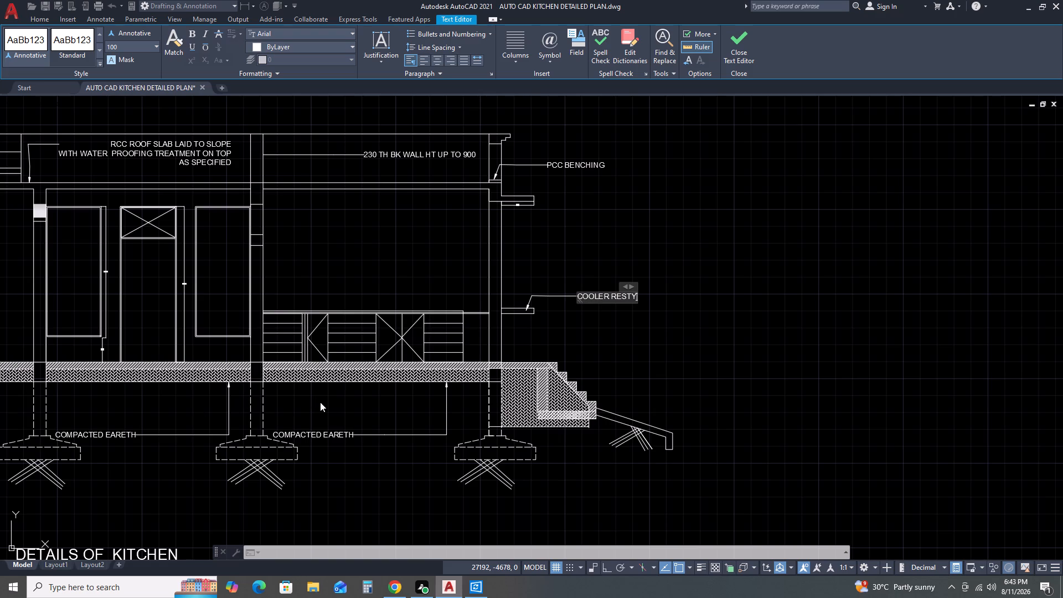
click(710, 316)
Mirror the COOLER RESTY leader about a vertical line through the middle of the section, keeping the source leader.
scroll(602, 340, down, 1)
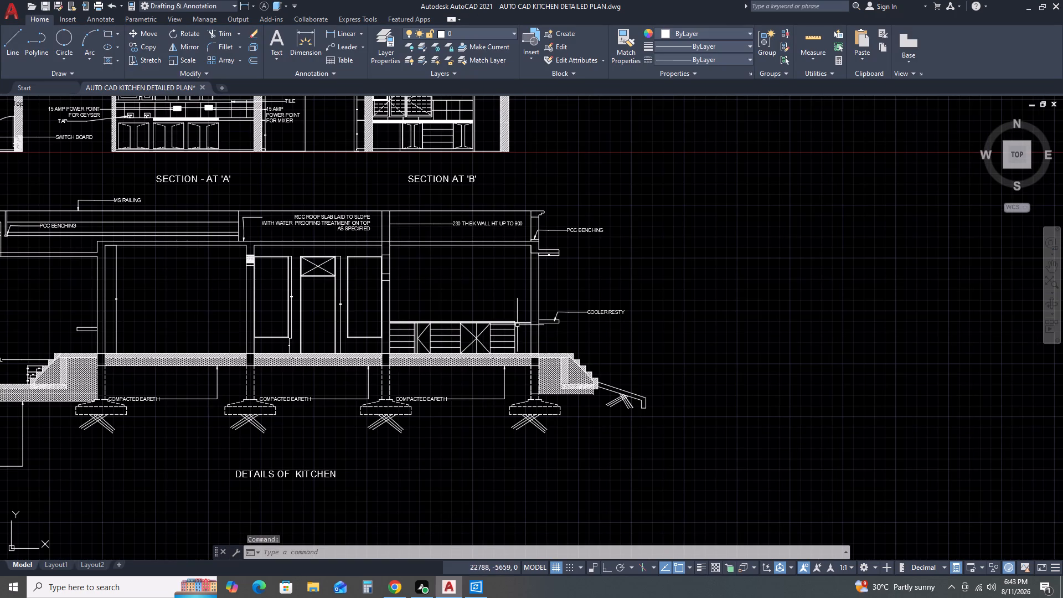
click(576, 315)
click(574, 308)
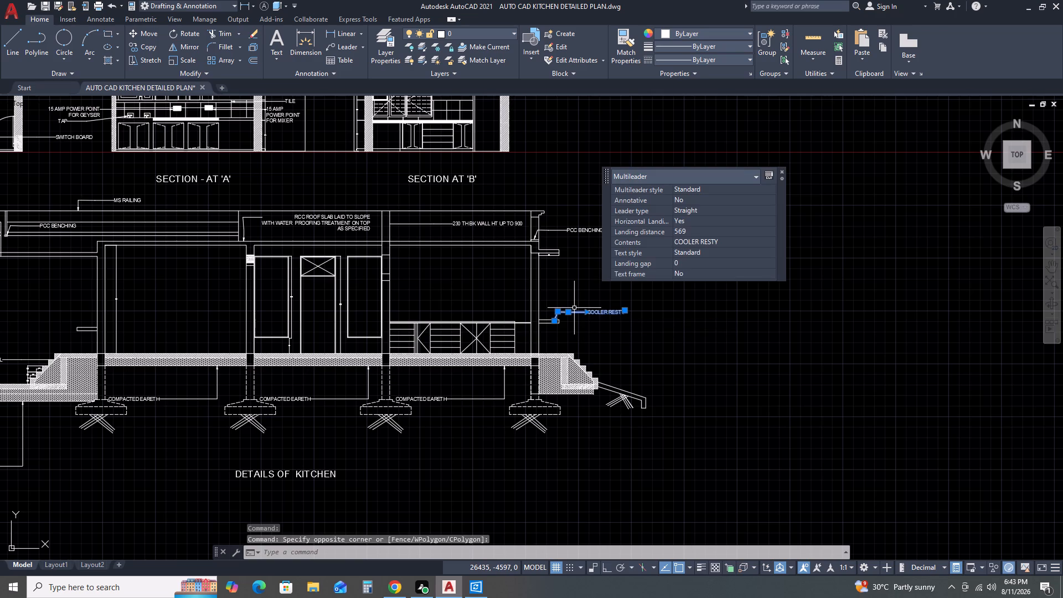
text(MI)
key(space)
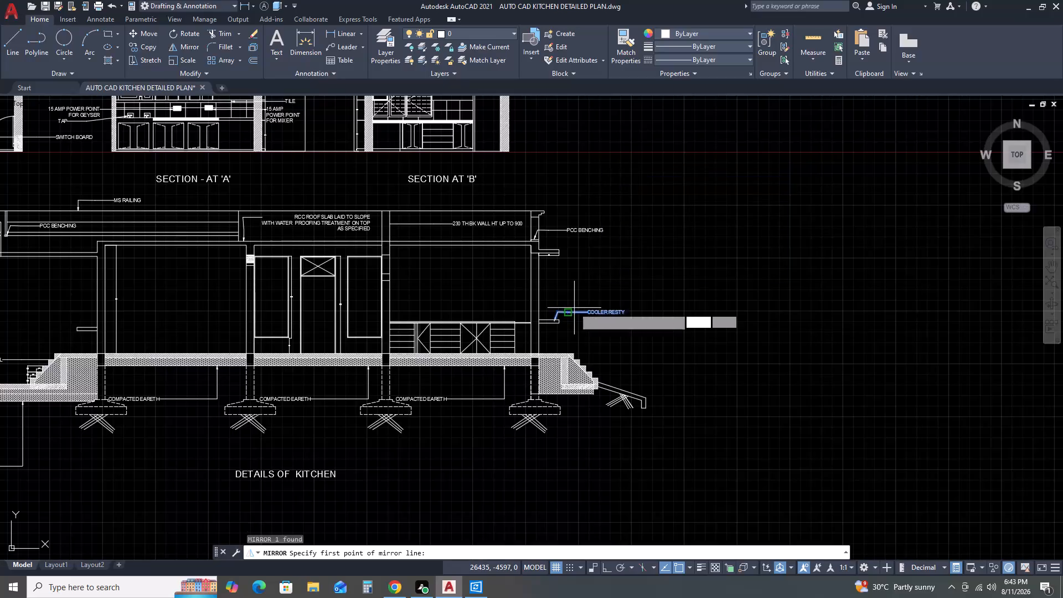
scroll(571, 310, down, 3)
scroll(471, 326, up, 3)
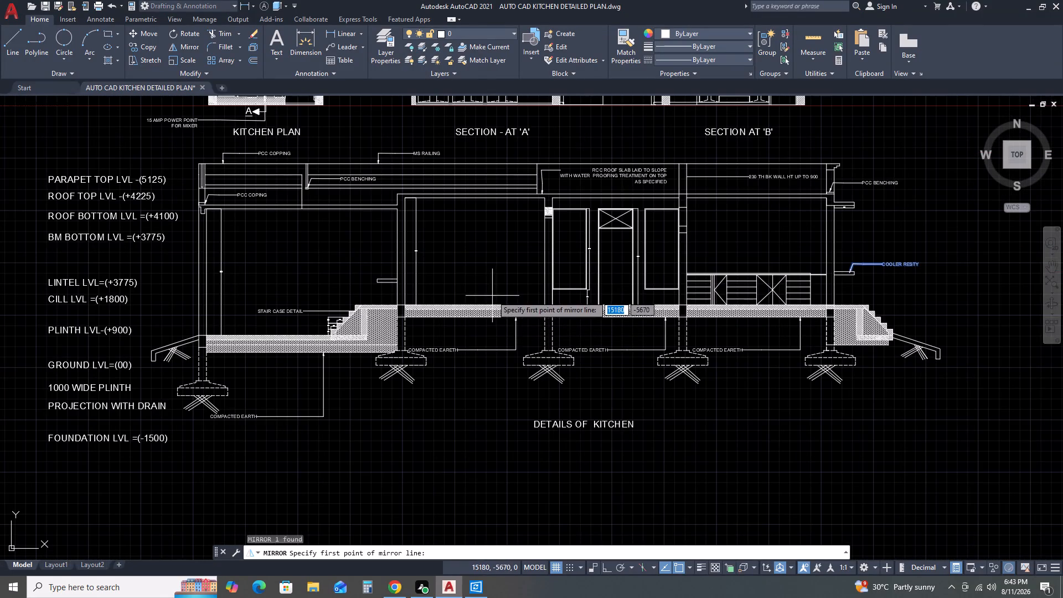
click(492, 296)
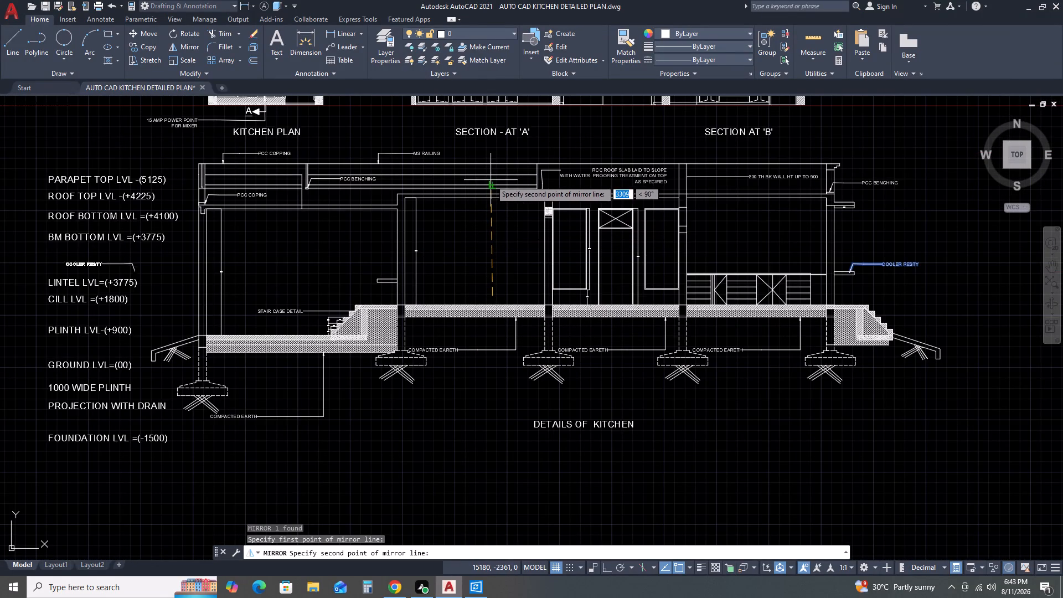
key(F8)
click(492, 164)
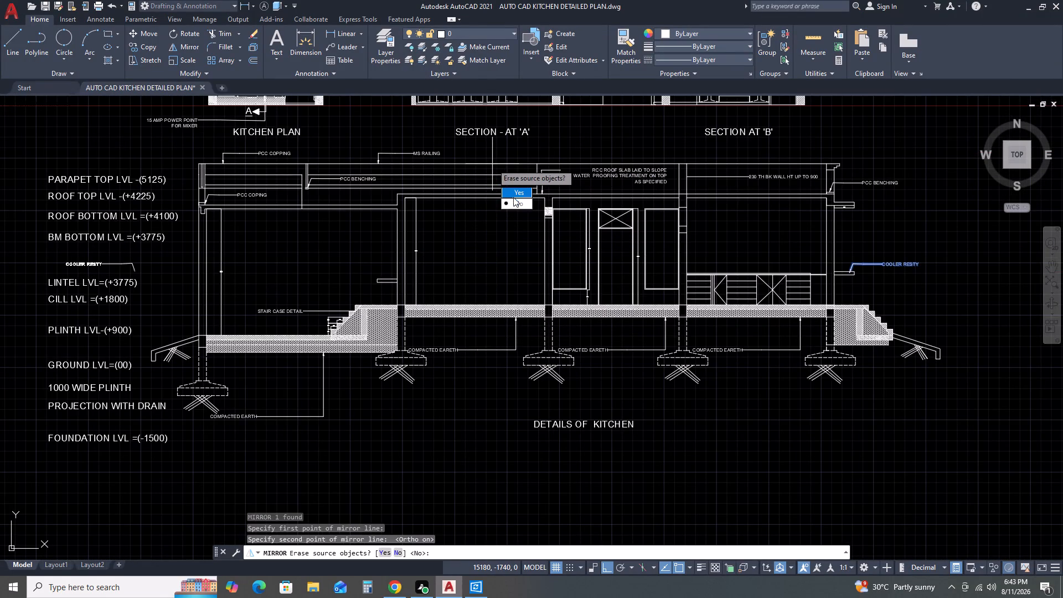
click(515, 202)
Move the mirrored COOLER RESTY leader so its arrow tip touches the low projecting slab above the staircase.
click(152, 261)
click(118, 269)
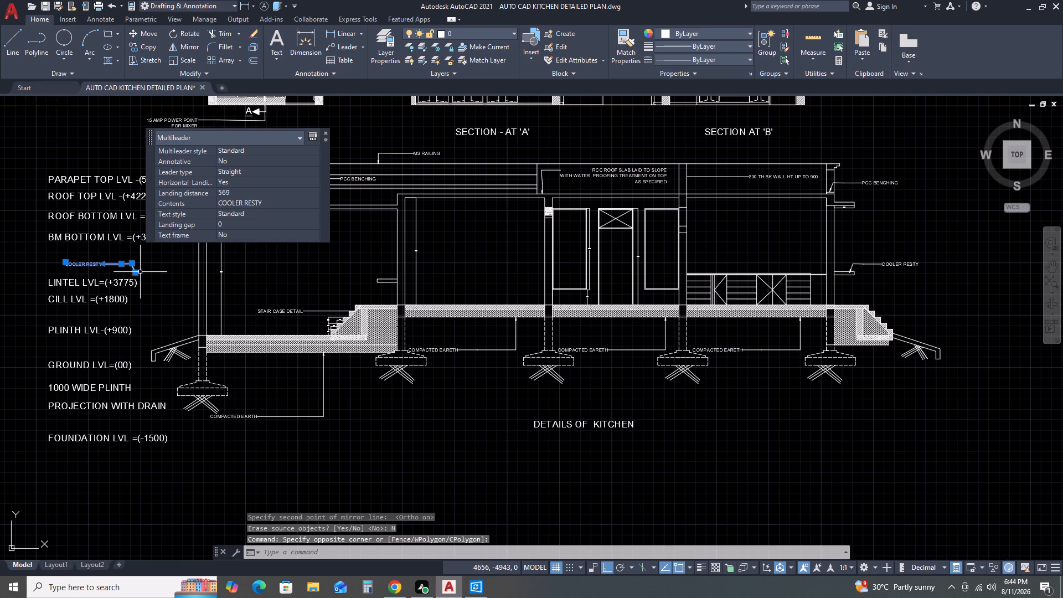
text(M)
key(space)
drag(140, 272, 181, 272)
scroll(353, 281, up, 3)
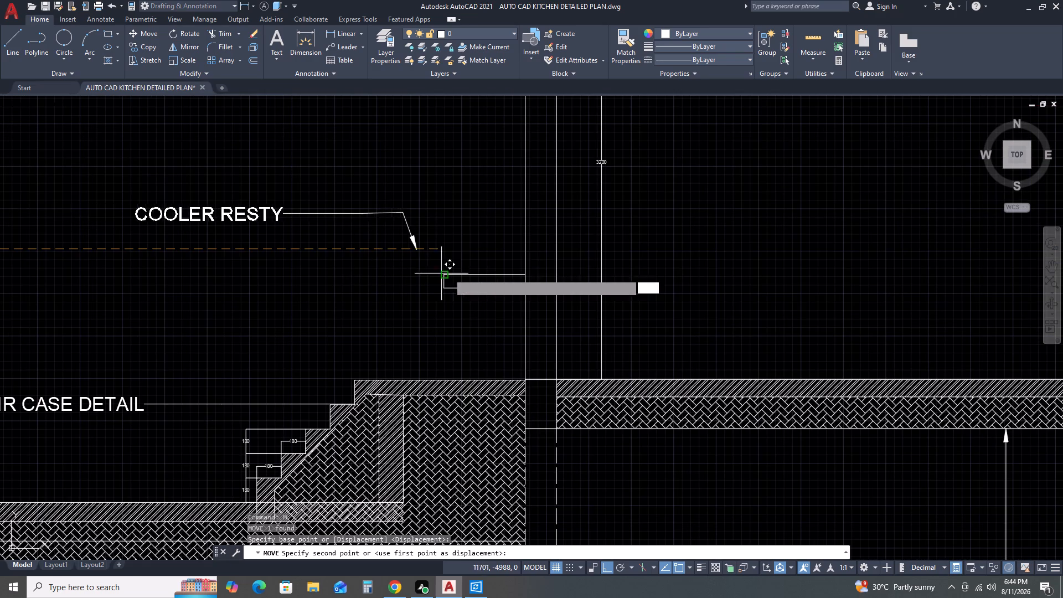
key(F8)
click(465, 276)
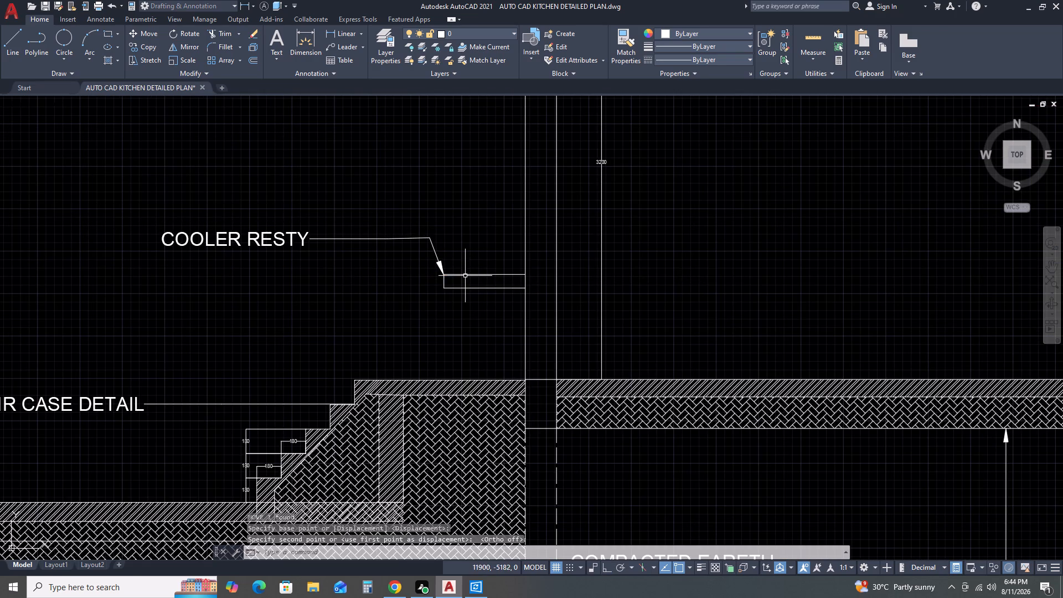
key(Escape)
Copy the MS RAILING leader three times, stacking the copies just above the floor slab of the room beside the staircase.
scroll(429, 230, down, 2)
scroll(472, 267, down, 1)
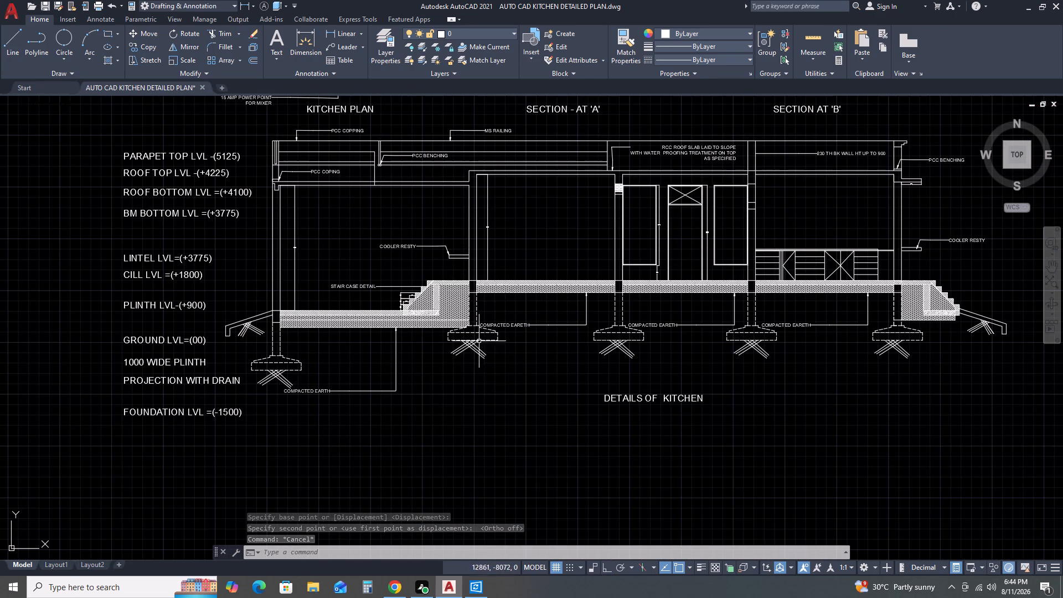
middle_drag(447, 230, 379, 322)
middle_click(379, 322)
scroll(375, 368, up, 2)
scroll(502, 323, down, 1)
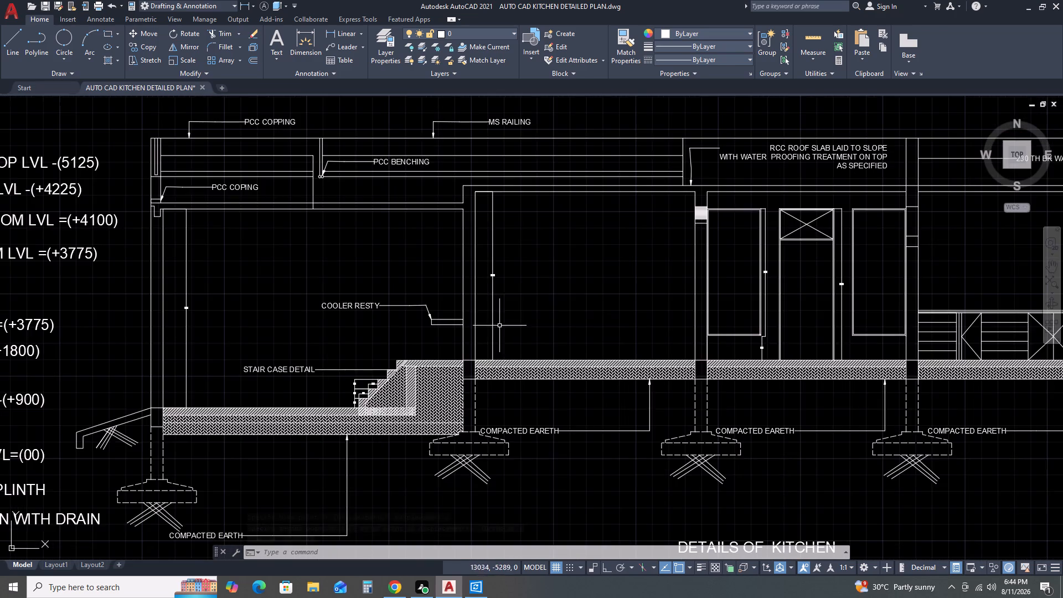
scroll(491, 283, down, 2)
scroll(481, 221, up, 2)
click(482, 220)
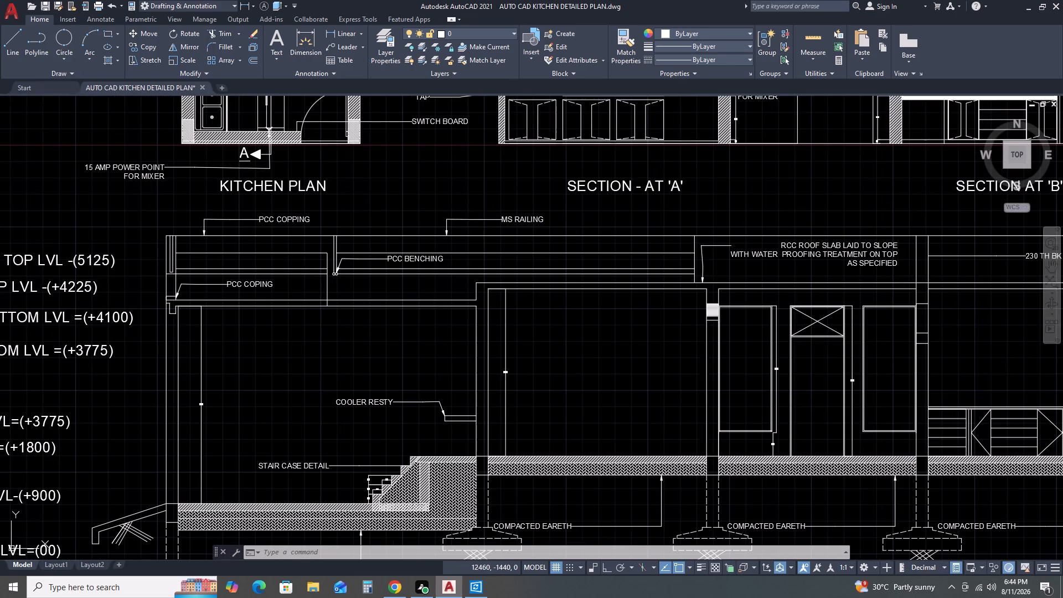
text(CO)
key(space)
drag(483, 221, 489, 226)
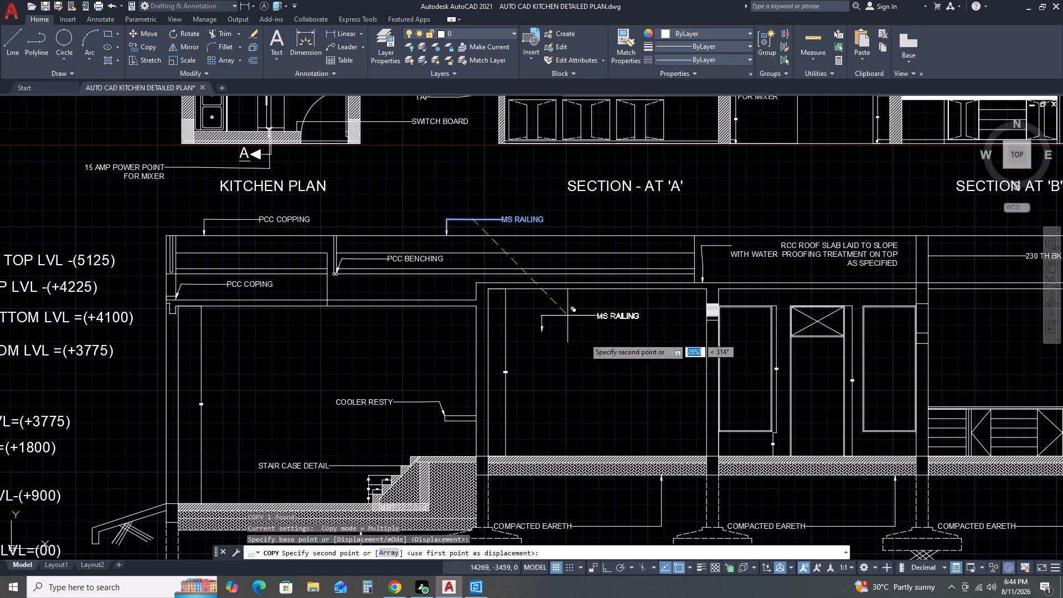
scroll(611, 456, up, 2)
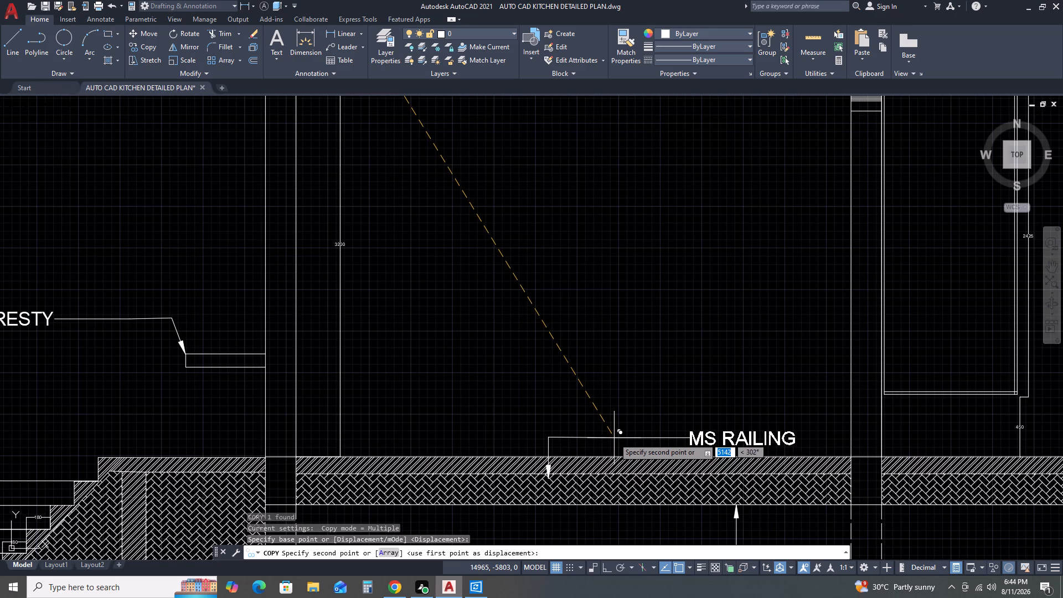
scroll(615, 437, up, 2)
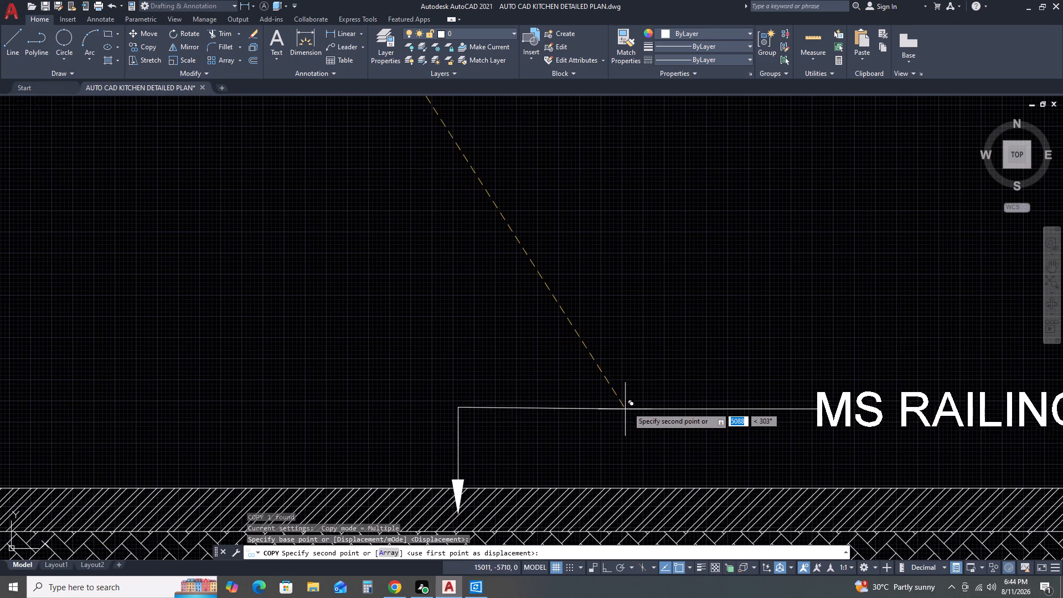
click(631, 401)
scroll(602, 413, down, 2)
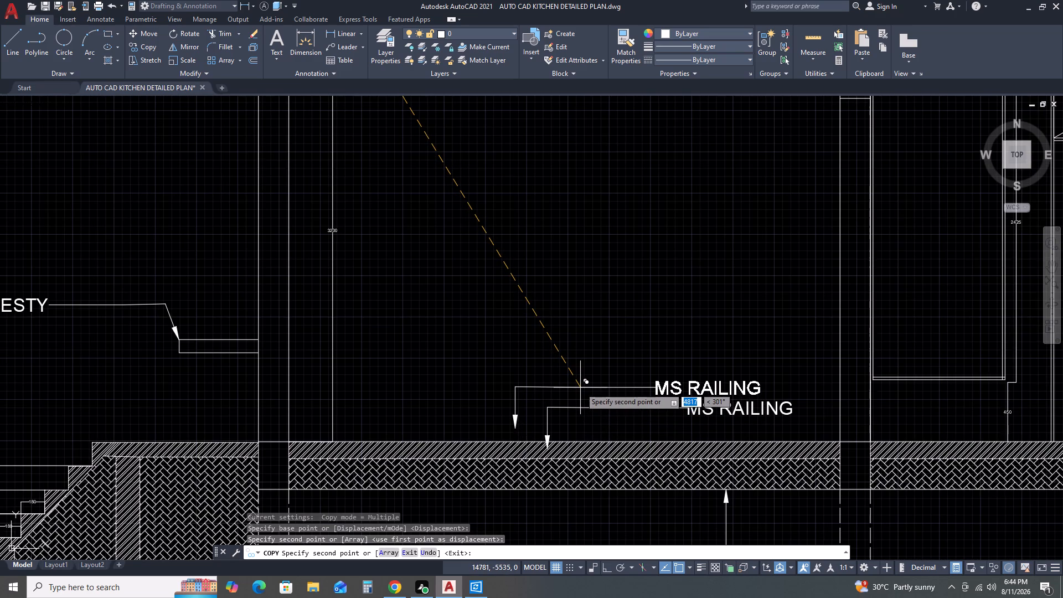
click(581, 383)
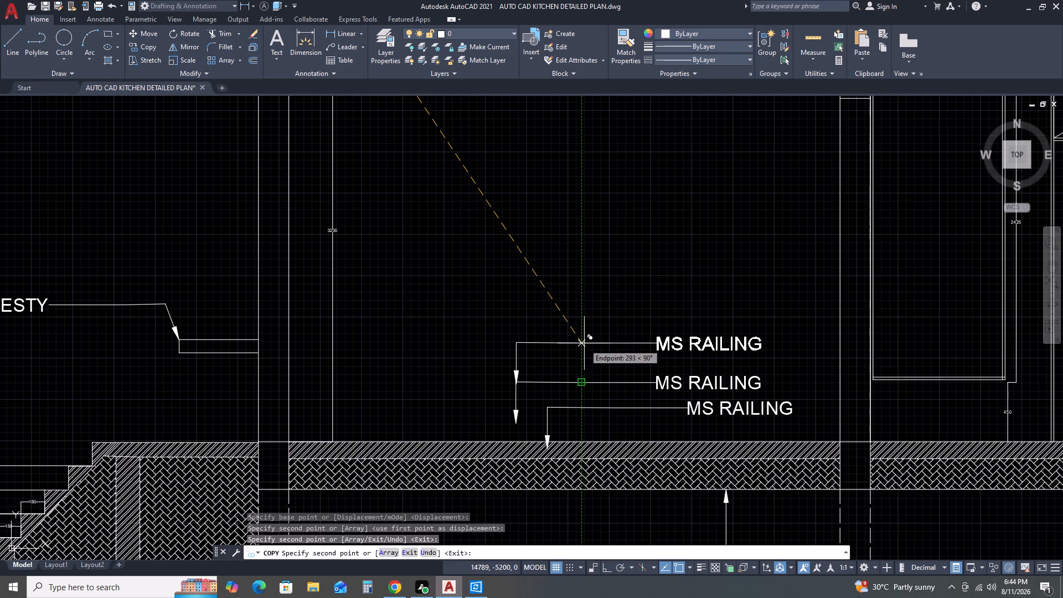
click(561, 338)
key(Escape)
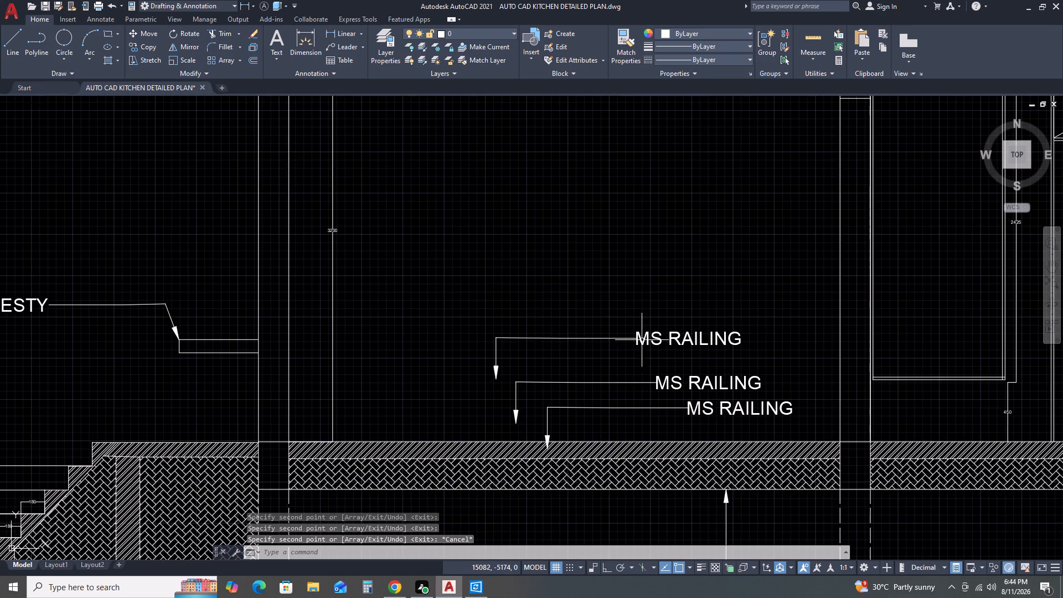
Change the text of the topmost copied MS RAILING leader above the floor slab to 30TH . 1:2:4.
double_click(647, 339)
double_click(650, 338)
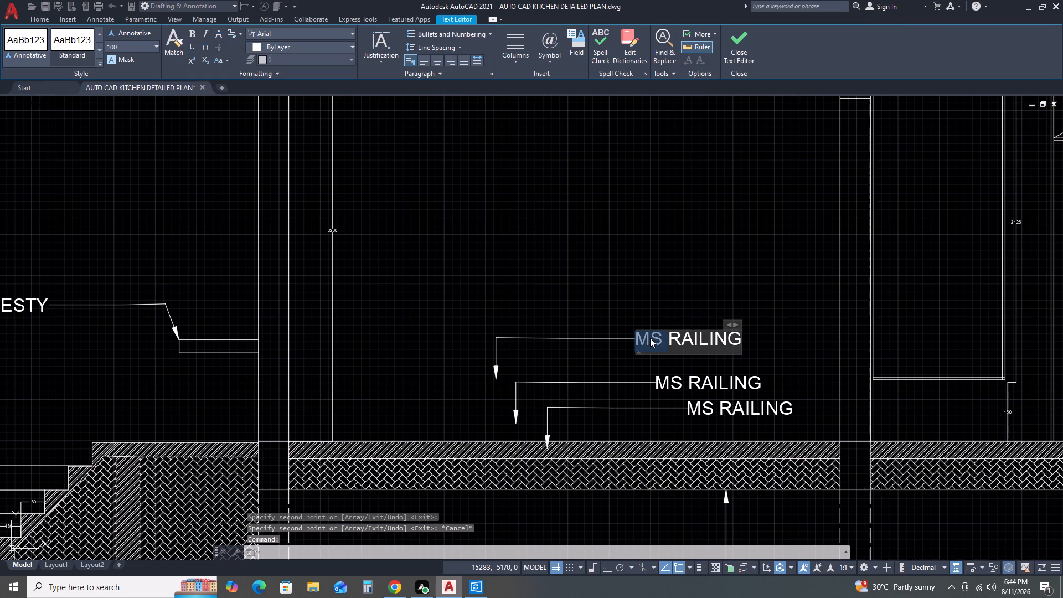
click(655, 335)
click(669, 337)
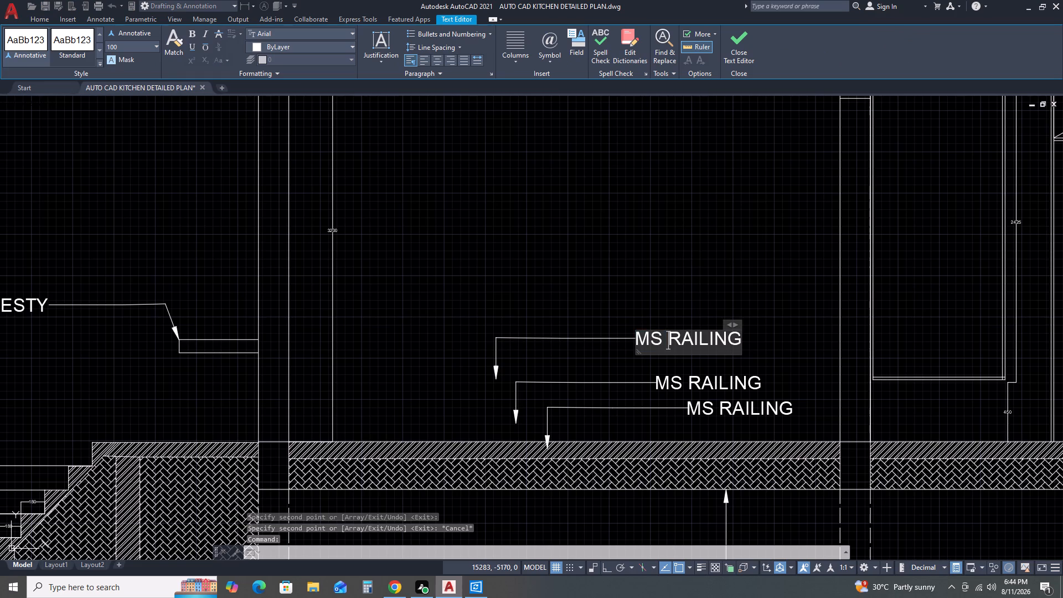
triple_click(680, 339)
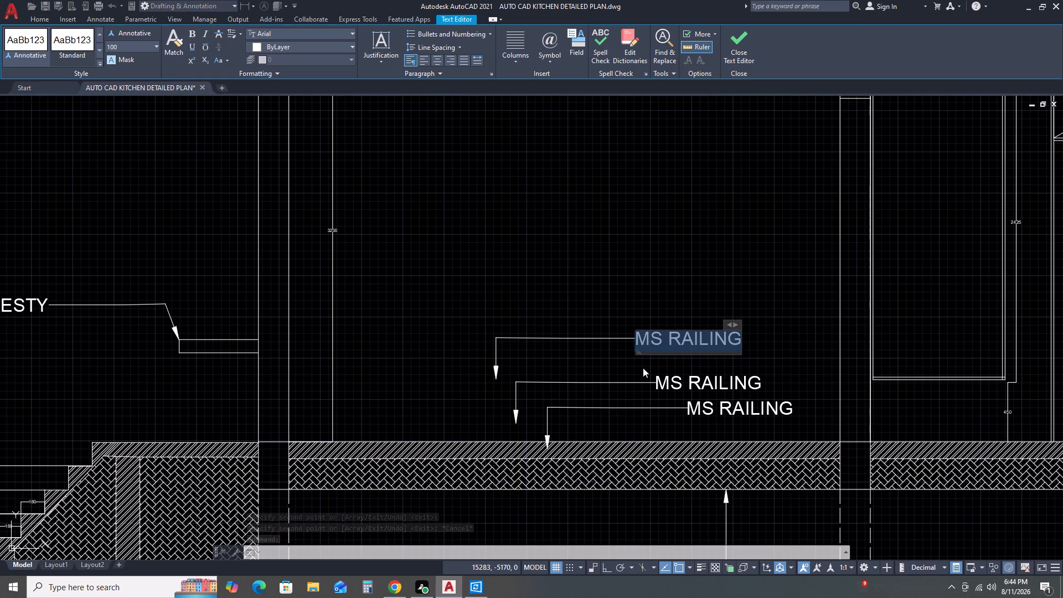
text(30TH)
key(space)
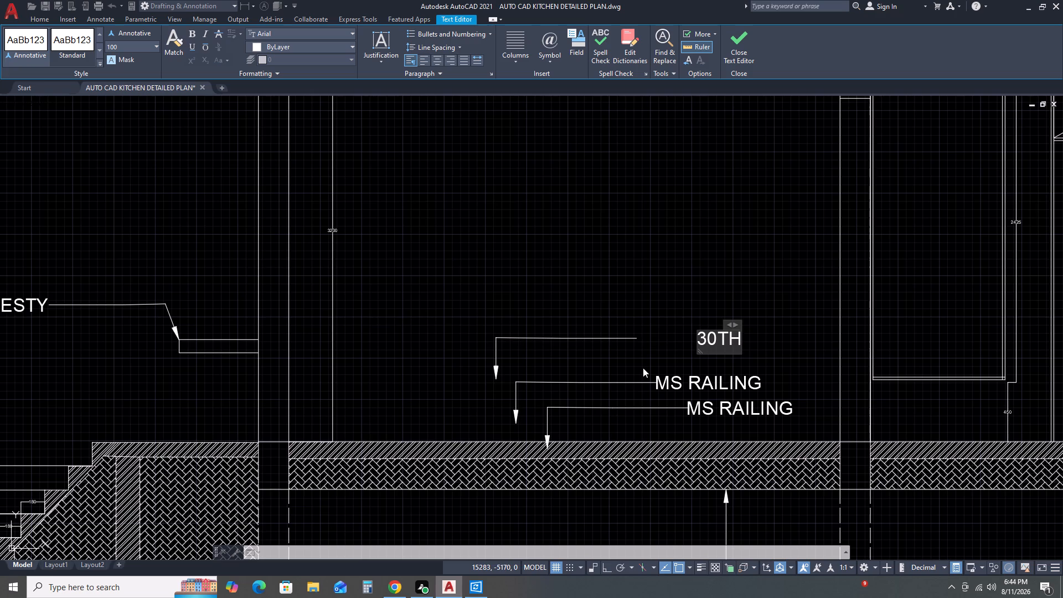
text(.)
key(space)
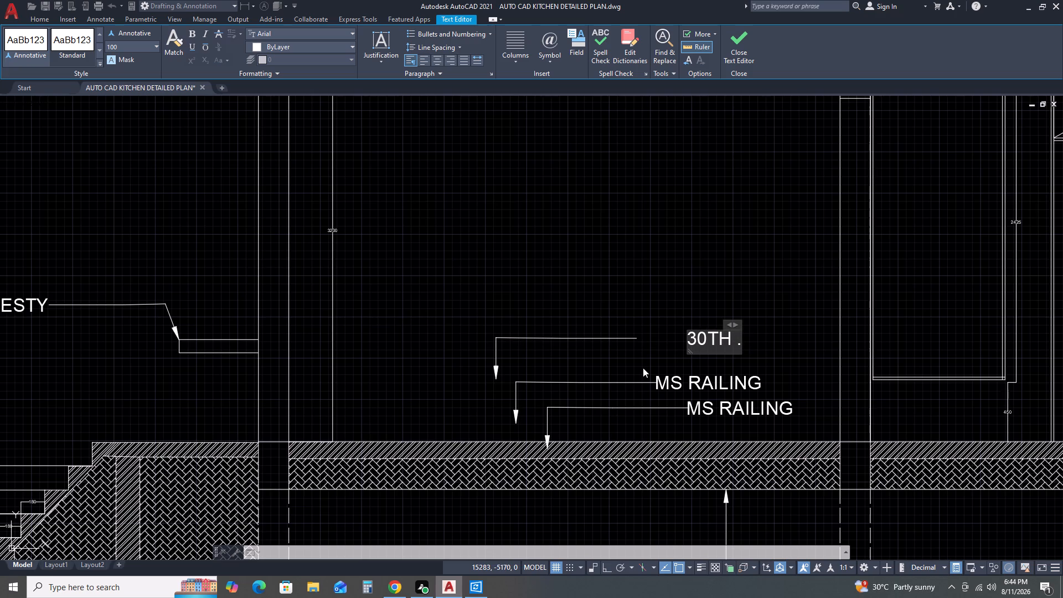
key(1)
key(semicolon)
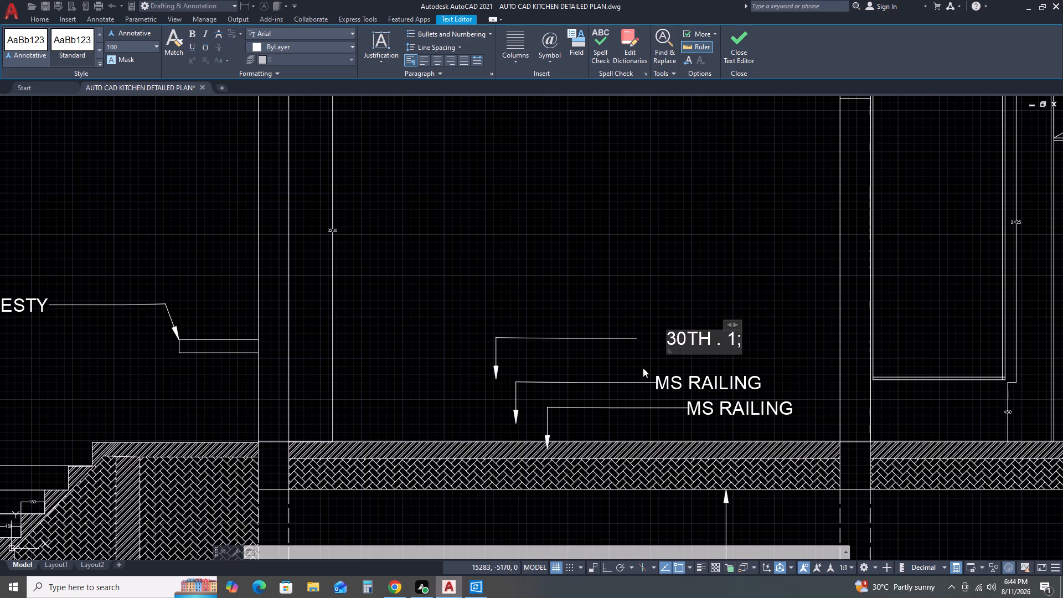
key(BackSpace)
key(shift+colon)
text(2")
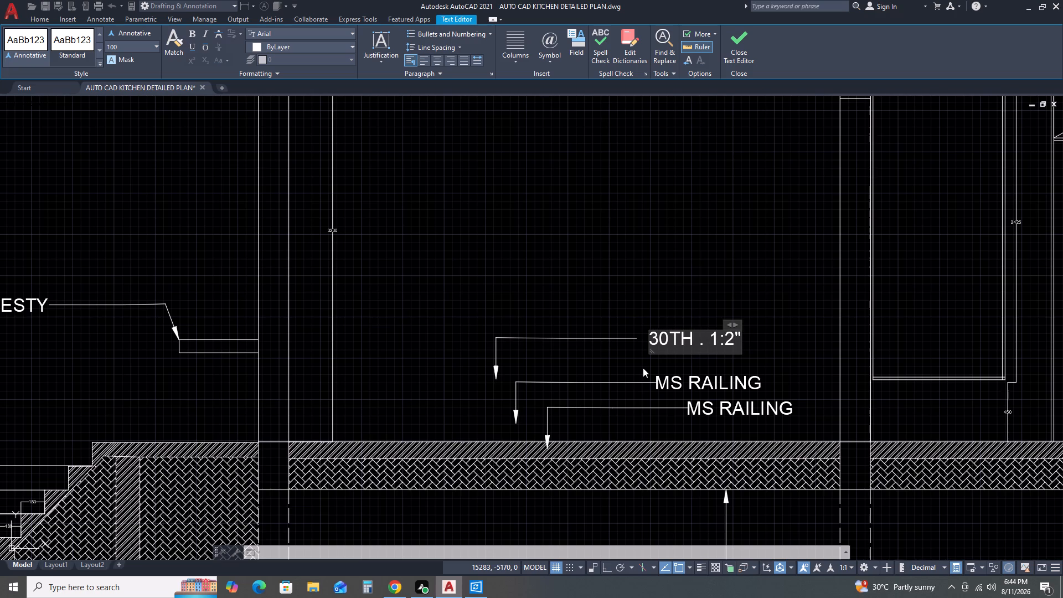
key(BackSpace)
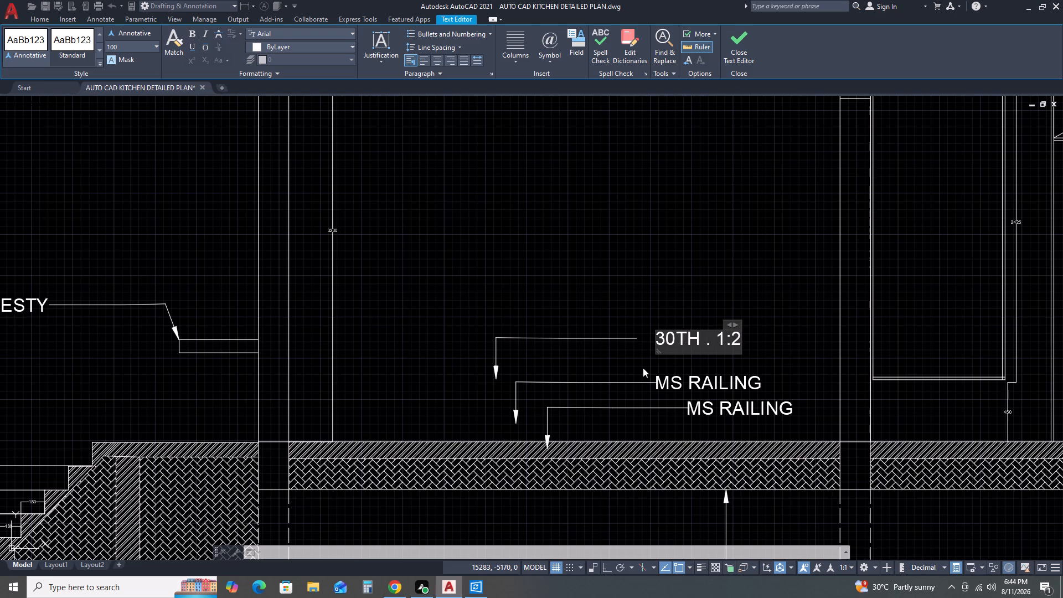
key(shift+colon)
key(3)
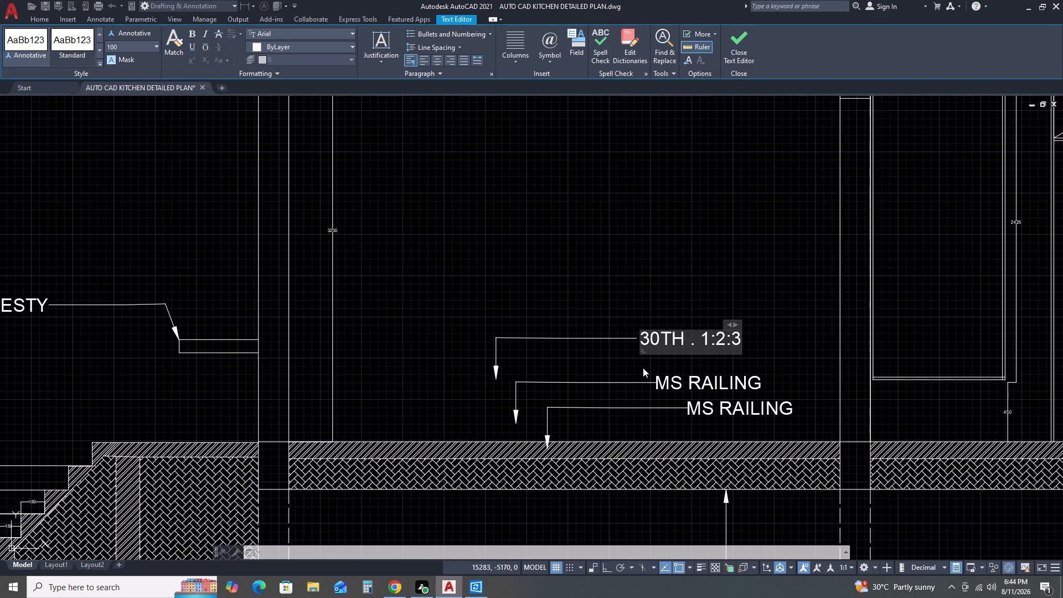
key(BackSpace)
key(4)
Change the text of the middle copied MS RAILING leader above the floor slab to 7TH HARD PCC 1:4:8.
click(661, 382)
triple_click(672, 379)
triple_click(672, 379)
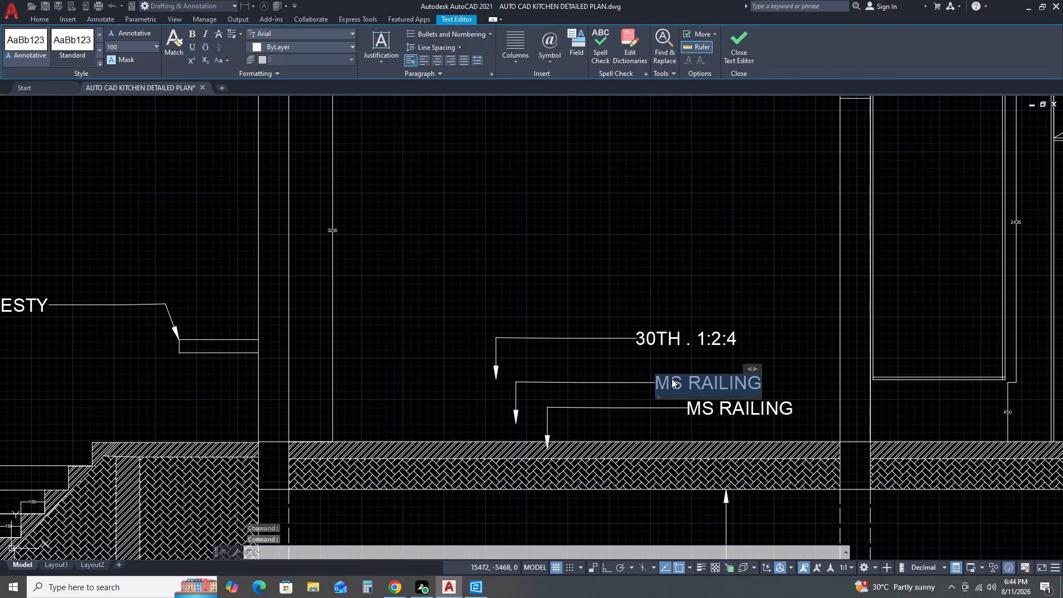
click(672, 379)
text(7TJ)
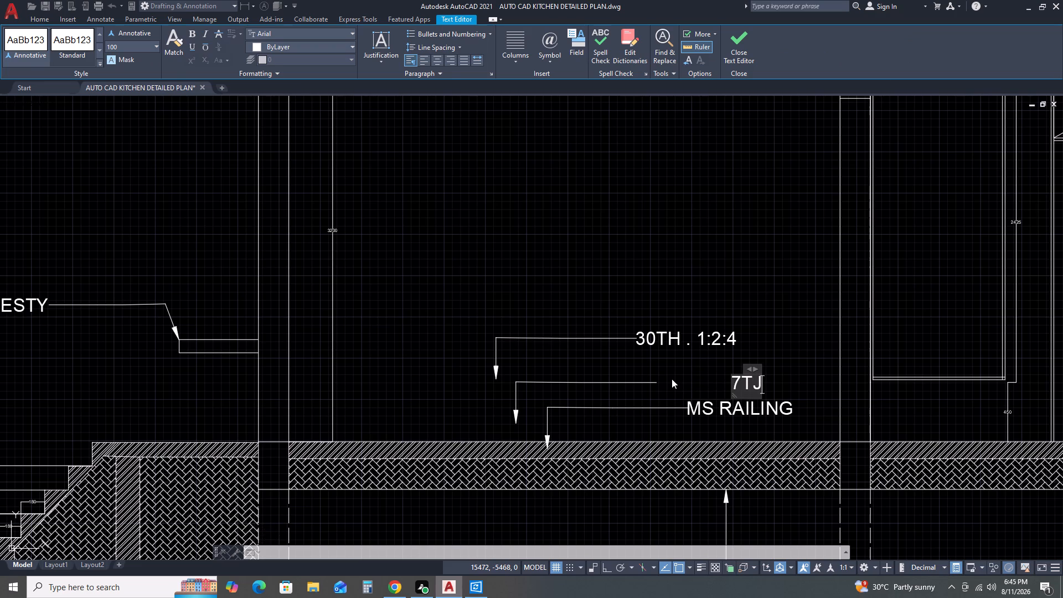
key(BackSpace)
text(H)
key(space)
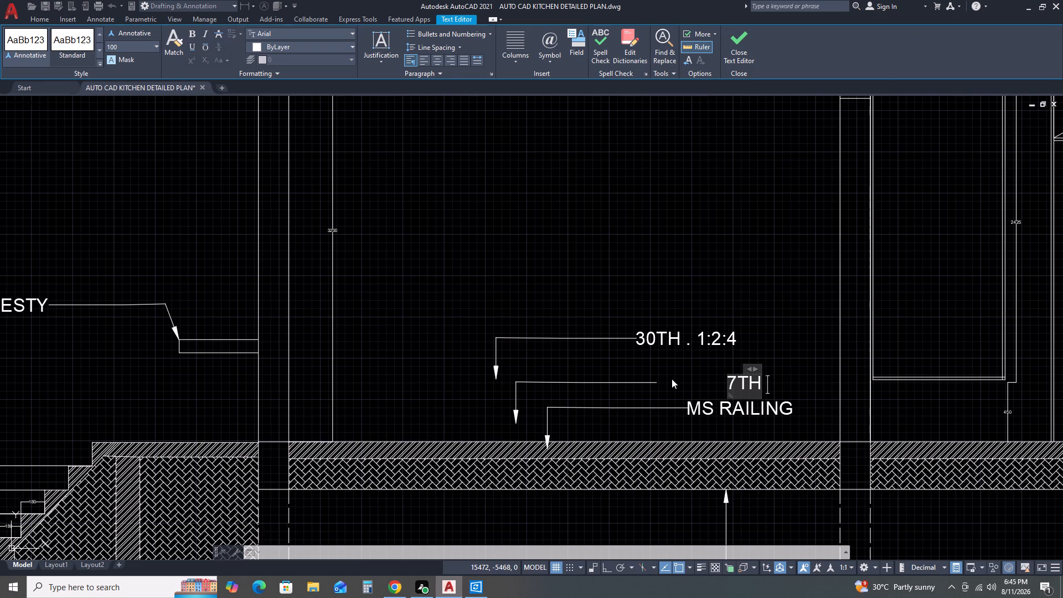
text(HAD)
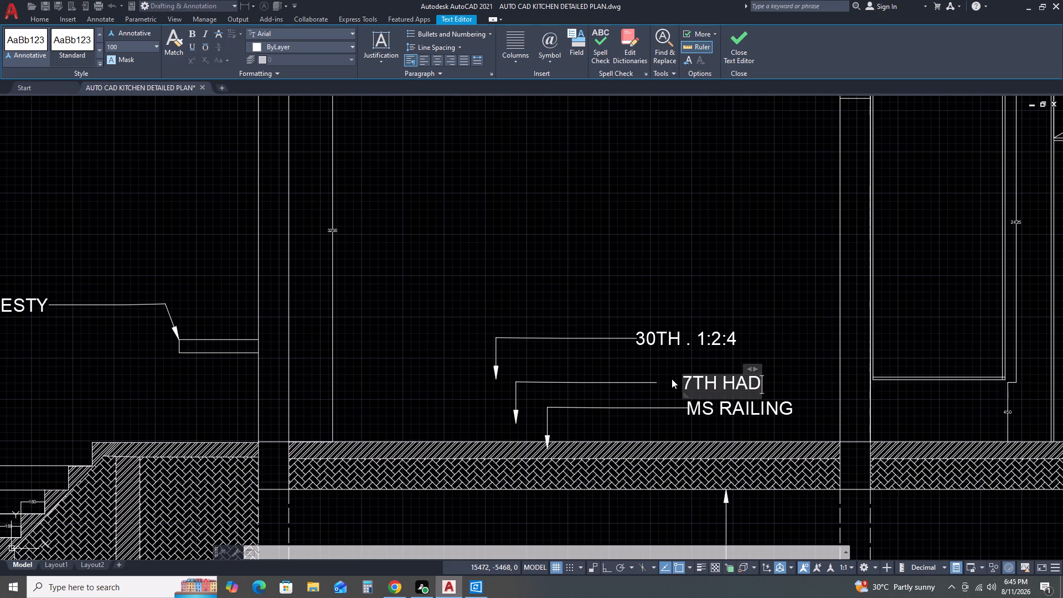
key(BackSpace)
text(RD)
key(space)
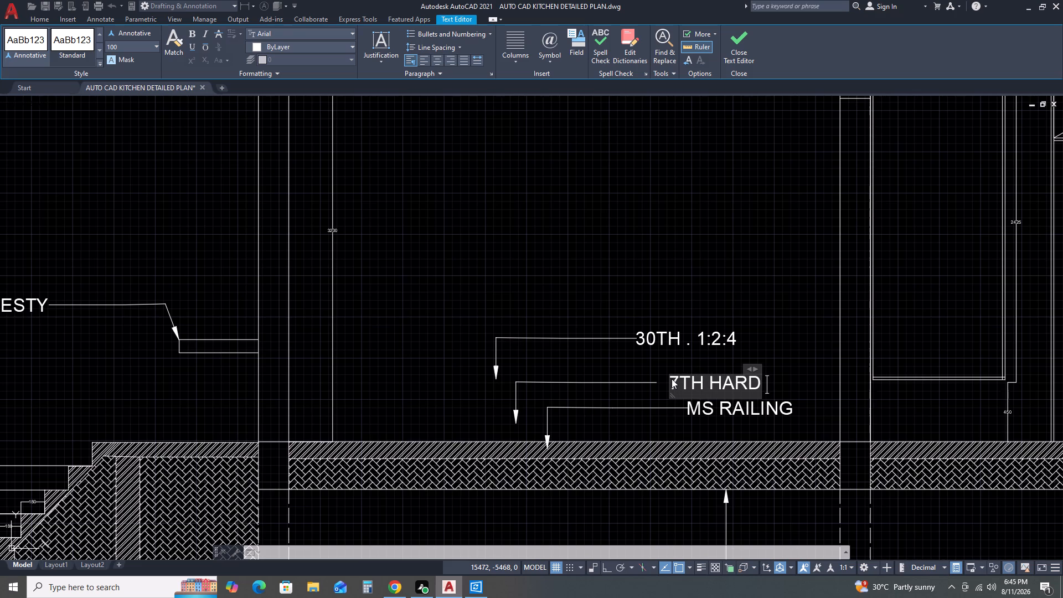
text(PCC)
key(space)
key(1)
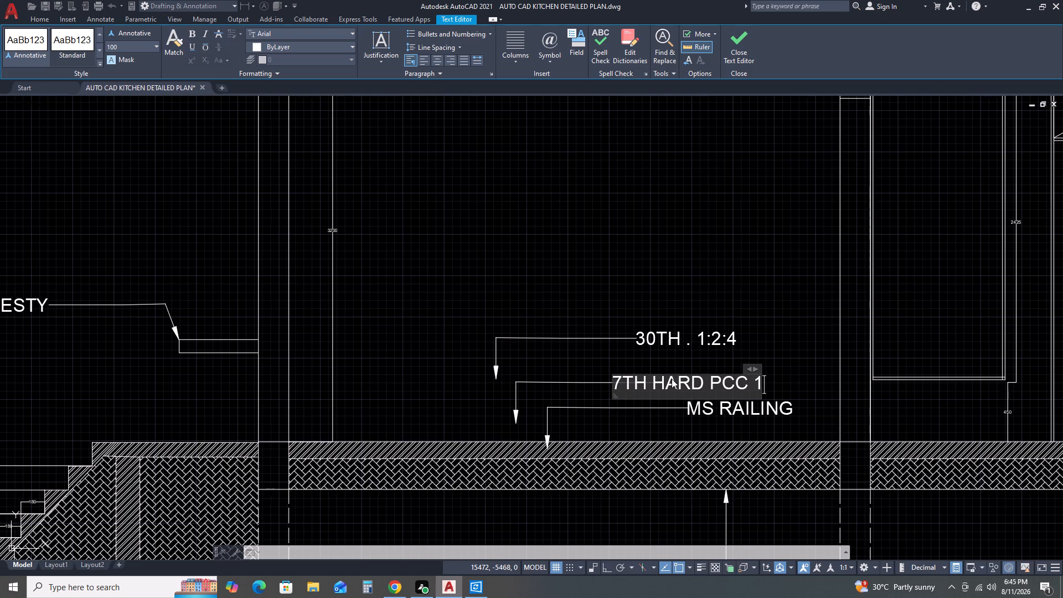
key(shift+colon)
text(4")
key(BackSpace)
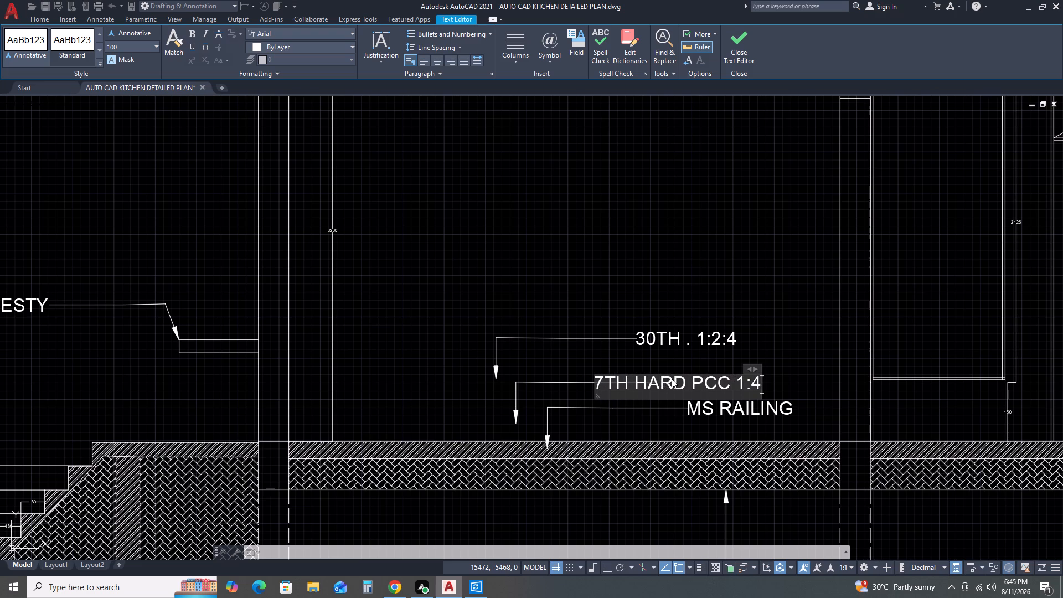
key(shift+colon)
key(8)
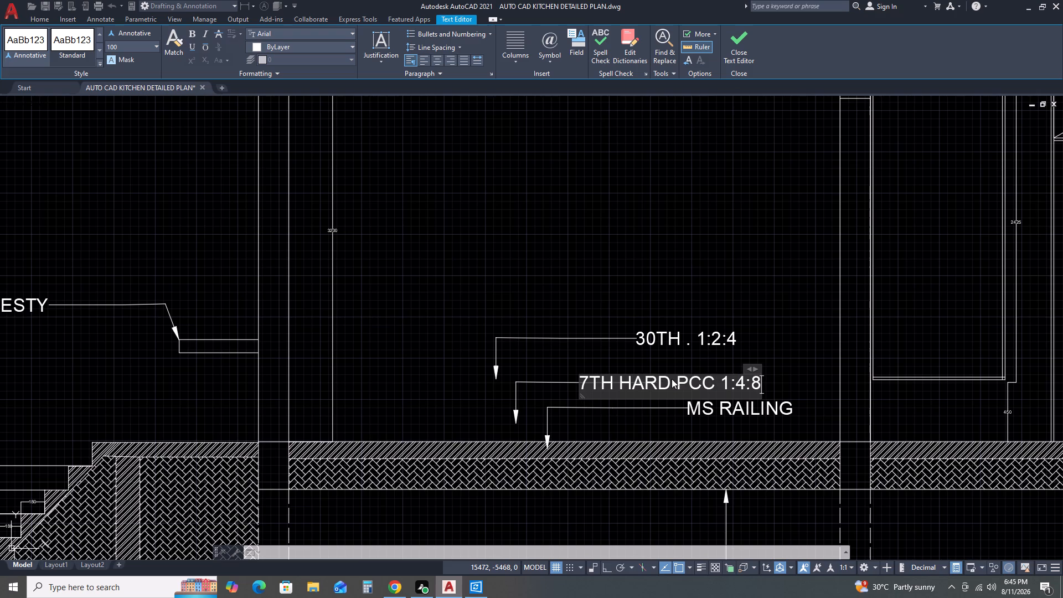
click(680, 408)
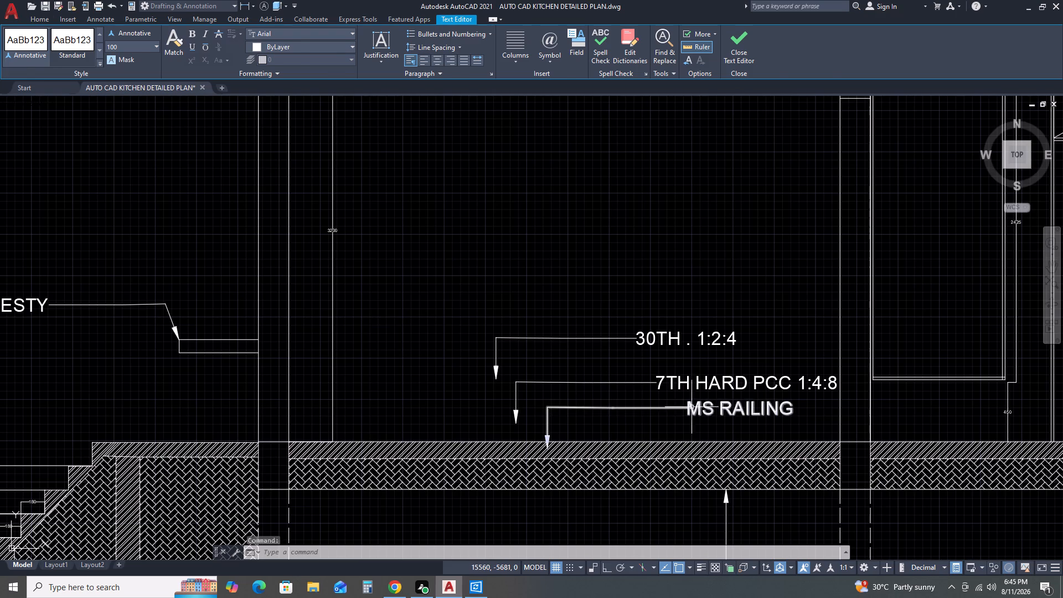
Change the text of the remaining lowest MS RAILING leader above the floor slab to 7TH .HARD CORE.
double_click(700, 410)
double_click(700, 410)
click(700, 410)
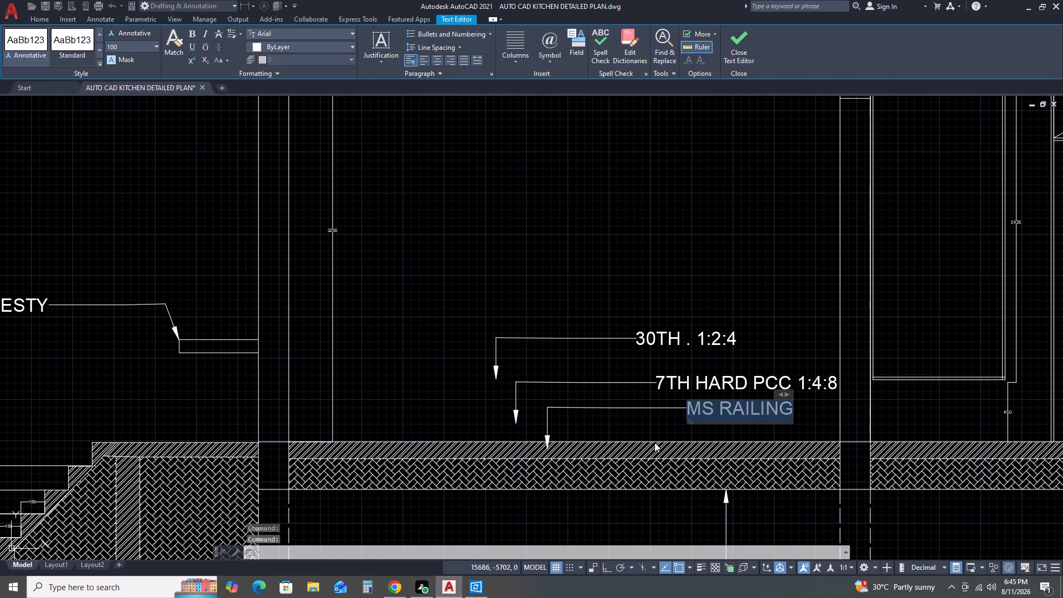
text(7TH)
key(space)
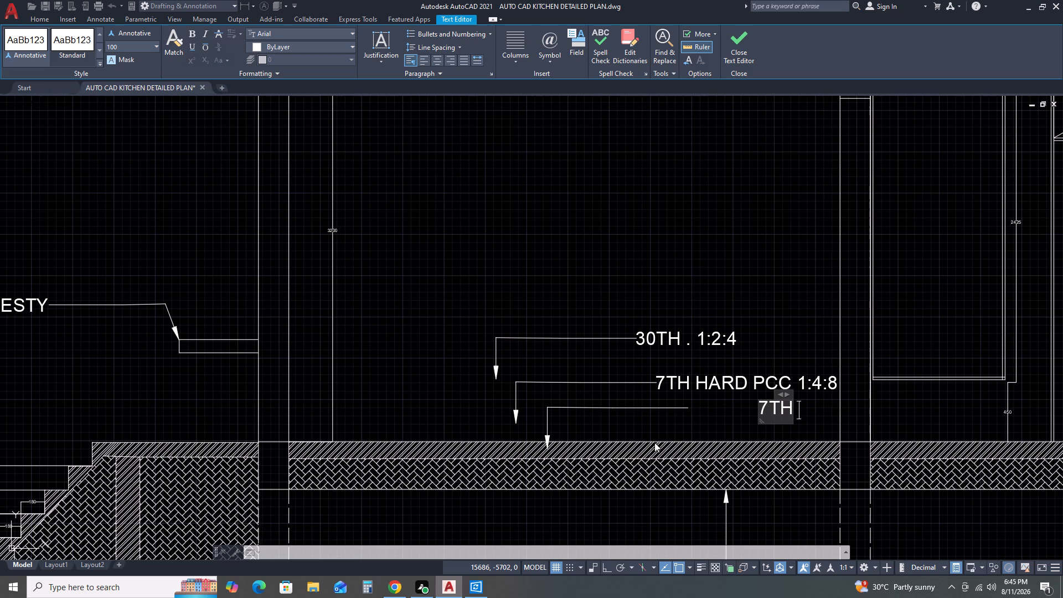
text(.HAE)
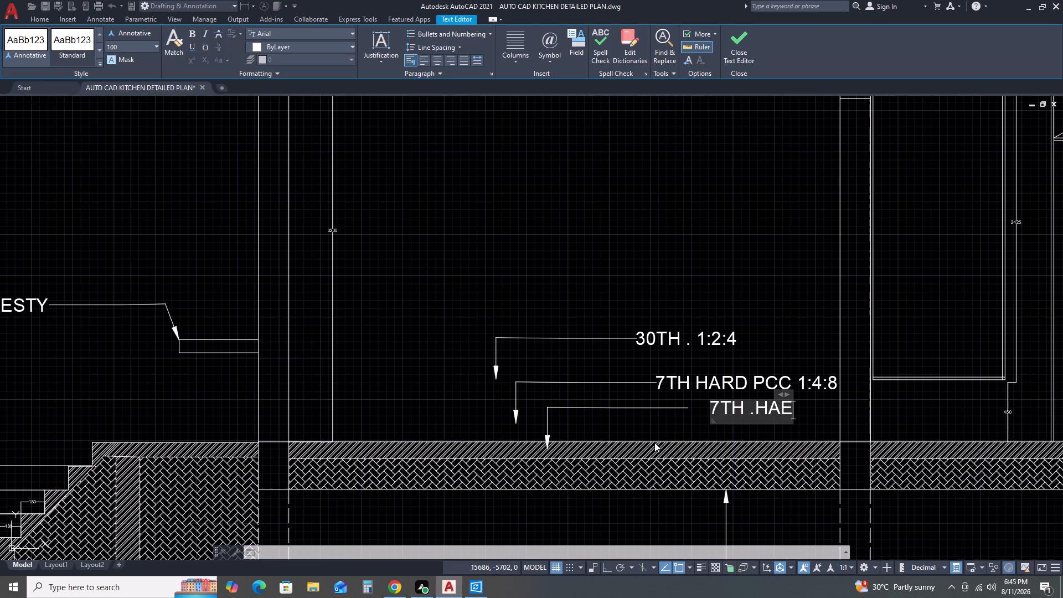
key(BackSpace)
text(D)
key(space)
key(BackSpace)
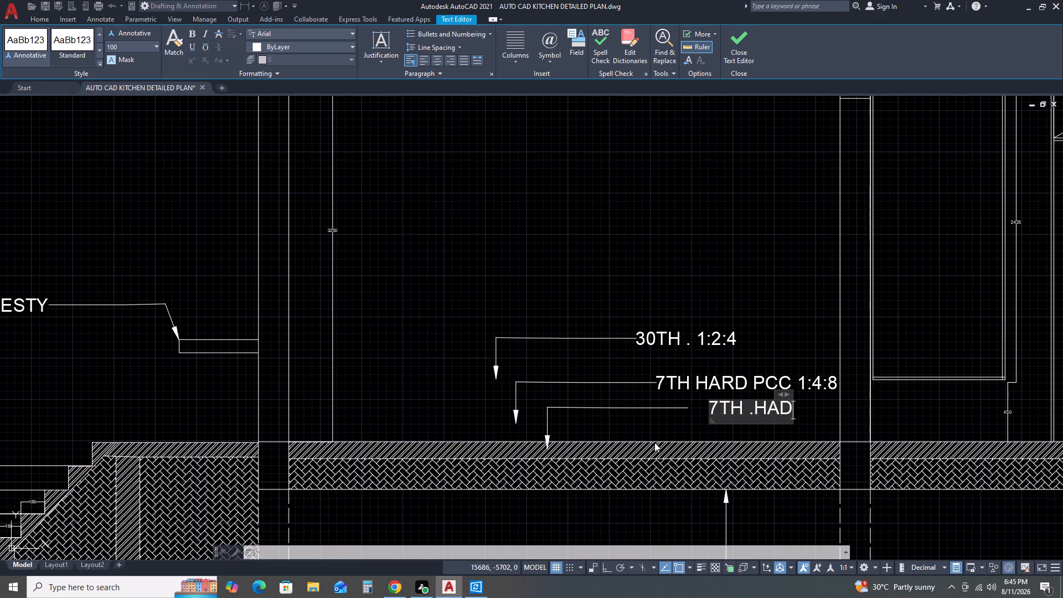
key(BackSpace)
text(RD)
key(space)
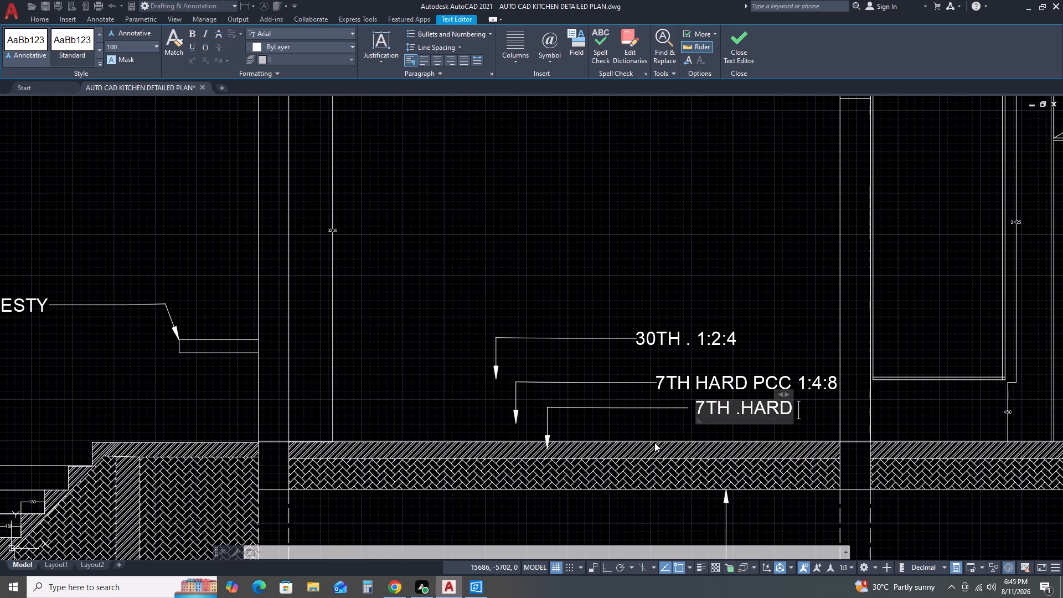
text(CORE)
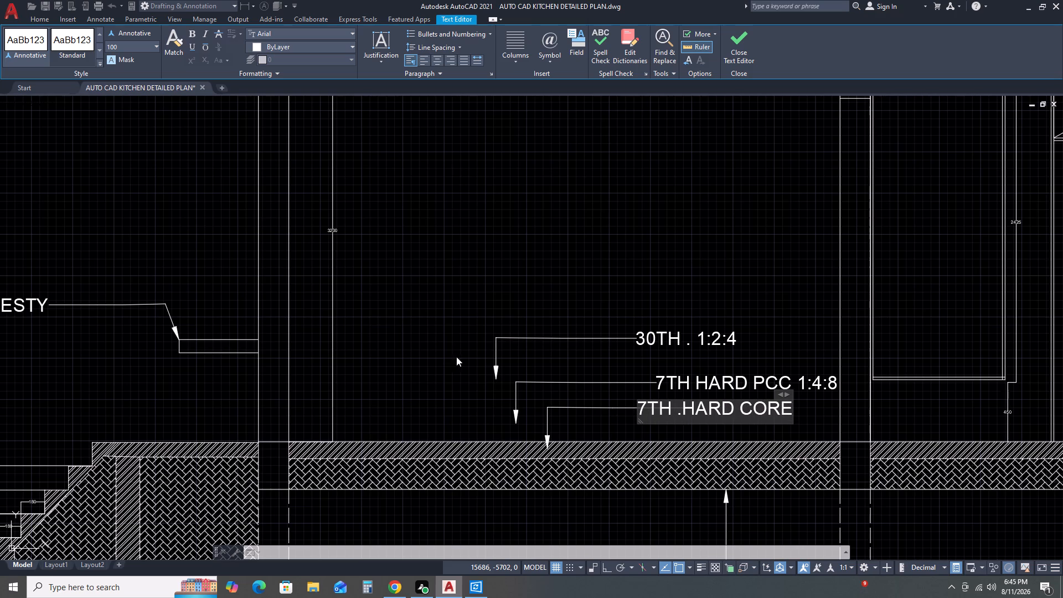
click(517, 279)
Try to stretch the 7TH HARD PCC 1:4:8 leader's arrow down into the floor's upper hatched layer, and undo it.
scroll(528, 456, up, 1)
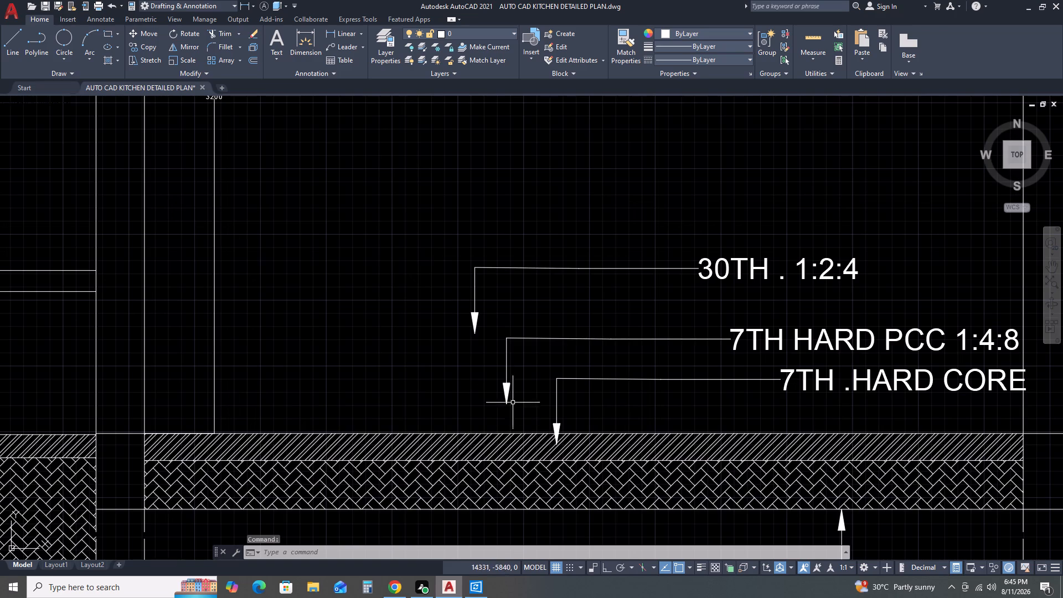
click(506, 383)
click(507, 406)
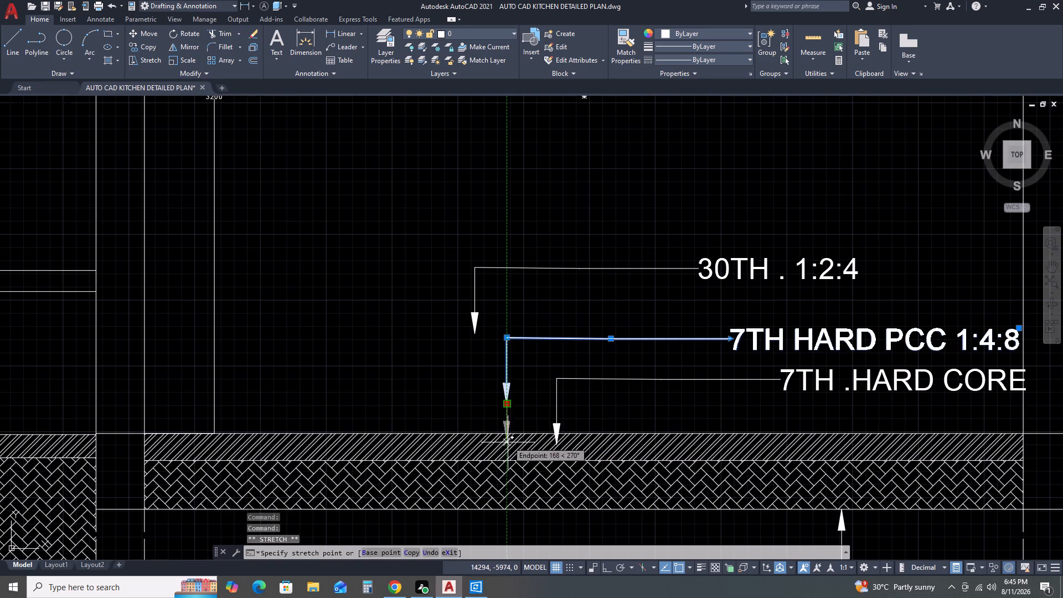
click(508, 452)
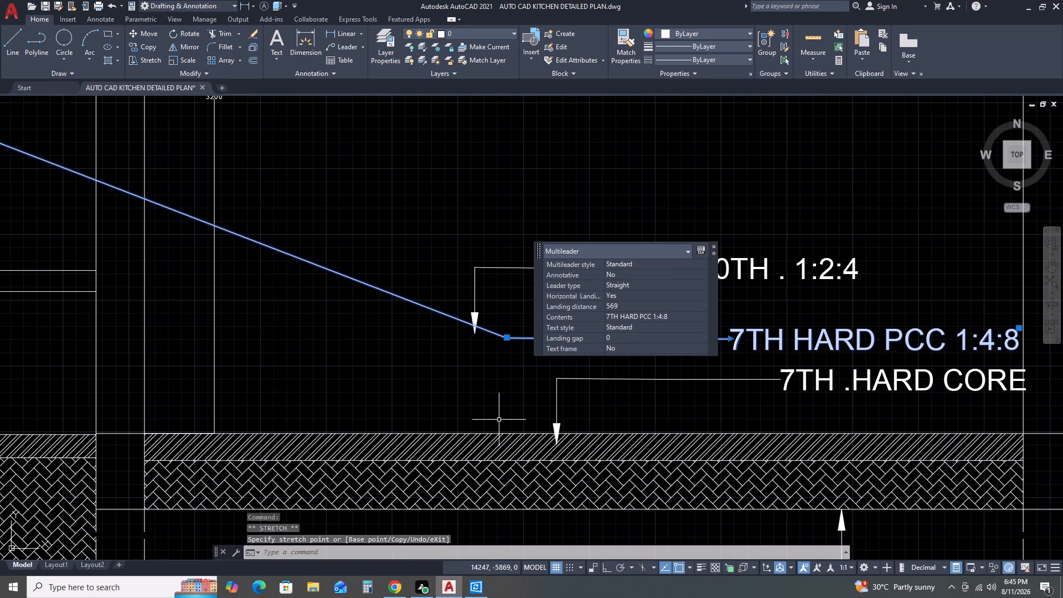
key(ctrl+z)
Stretch the 7TH HARD PCC 1:4:8 leader's arrow straight down so its tip lies in the floor's upper diagonal-hatched layer.
click(513, 390)
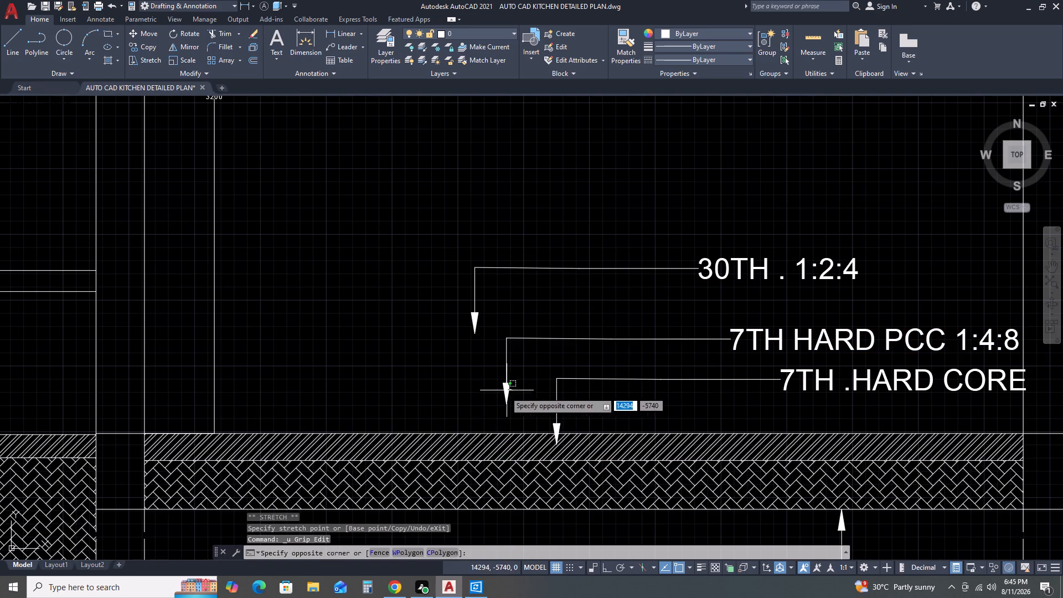
click(496, 395)
click(505, 403)
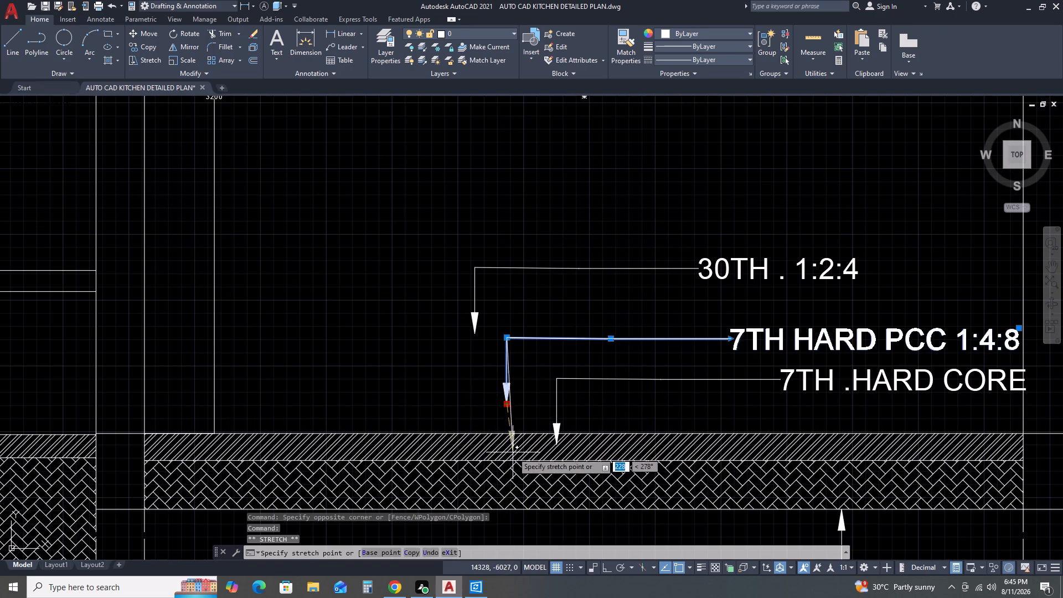
click(510, 455)
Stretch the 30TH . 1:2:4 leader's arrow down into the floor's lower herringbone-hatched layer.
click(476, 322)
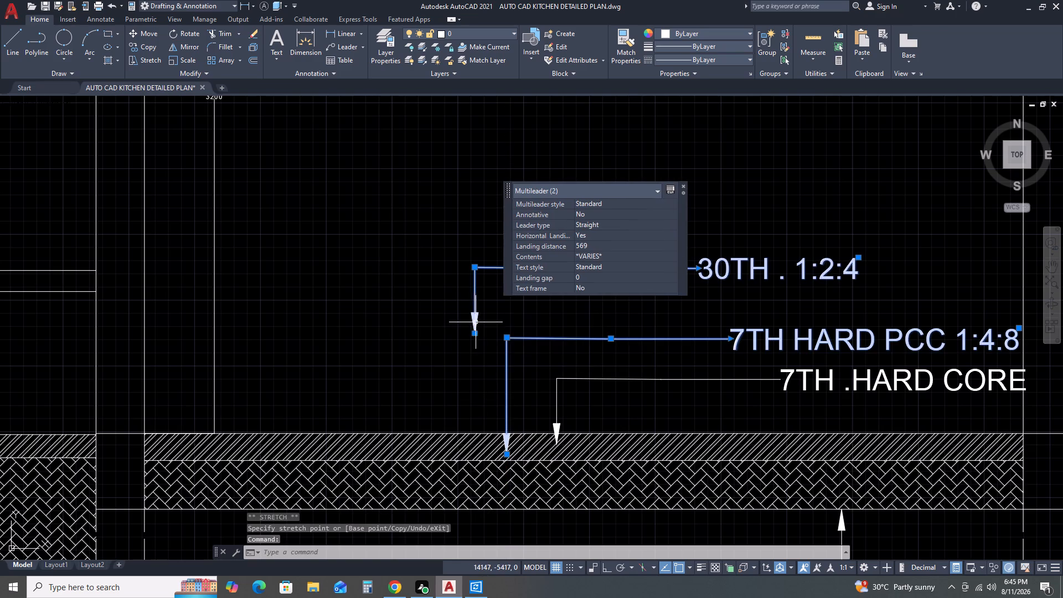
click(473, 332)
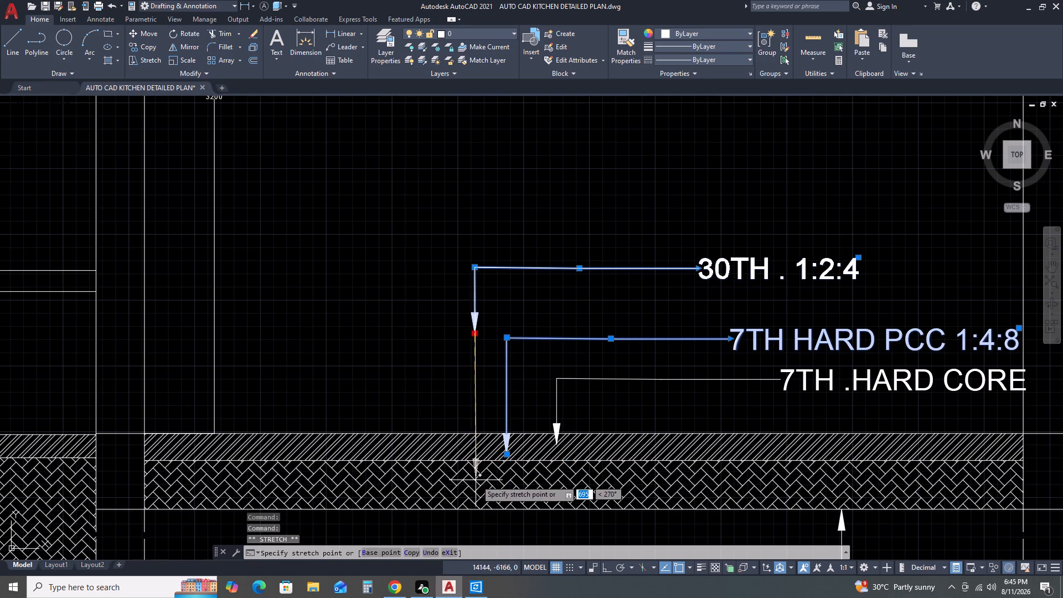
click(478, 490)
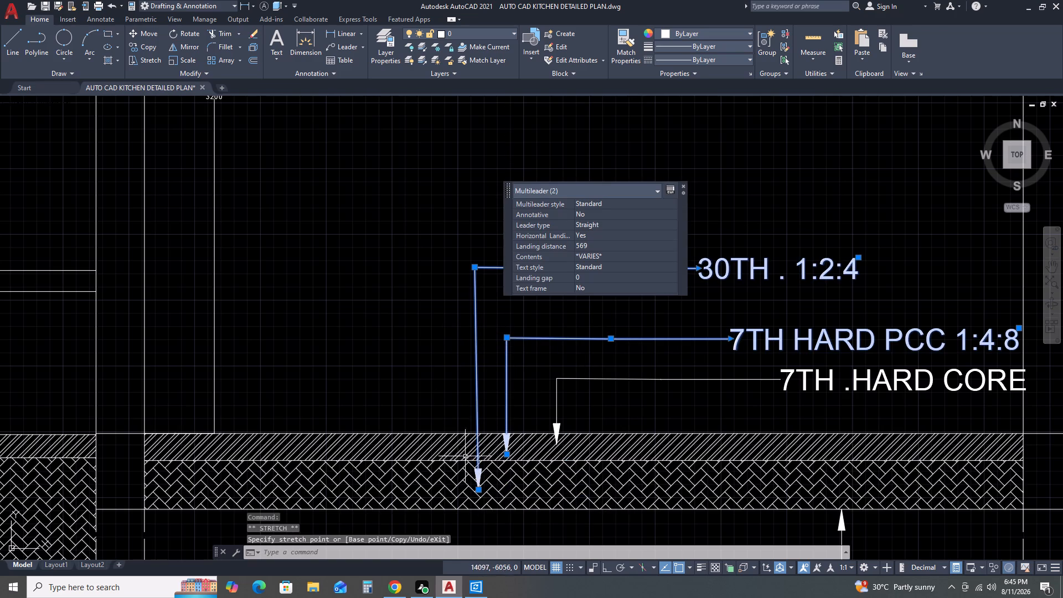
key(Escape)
Move the 30TH . 1:2:4 leader's arrow tip up to the top line of the floor slab.
scroll(536, 421, down, 1)
middle_drag(603, 418, 496, 395)
scroll(482, 393, down, 2)
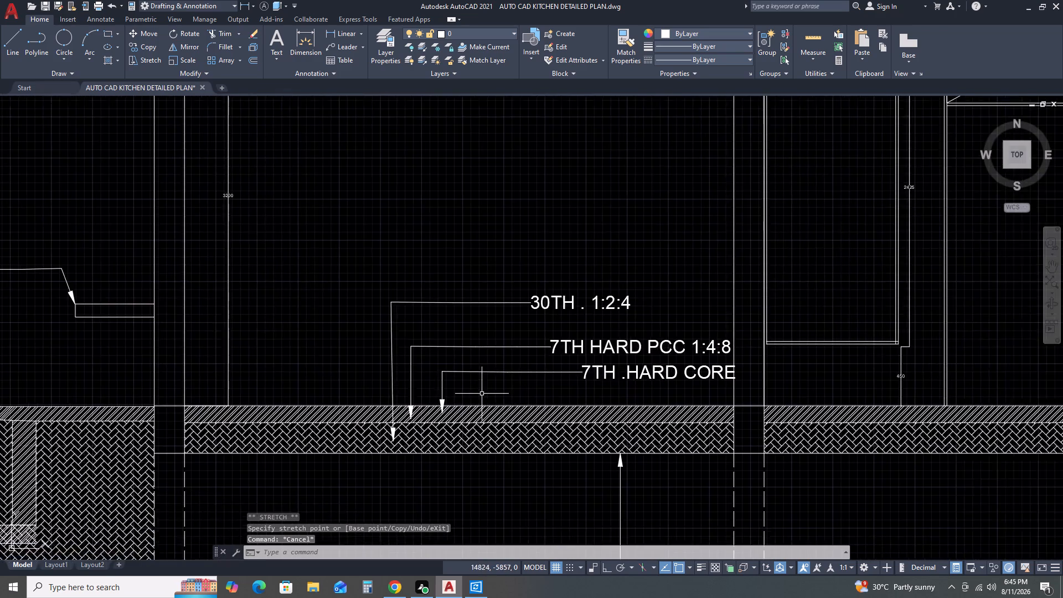
scroll(482, 393, down, 1)
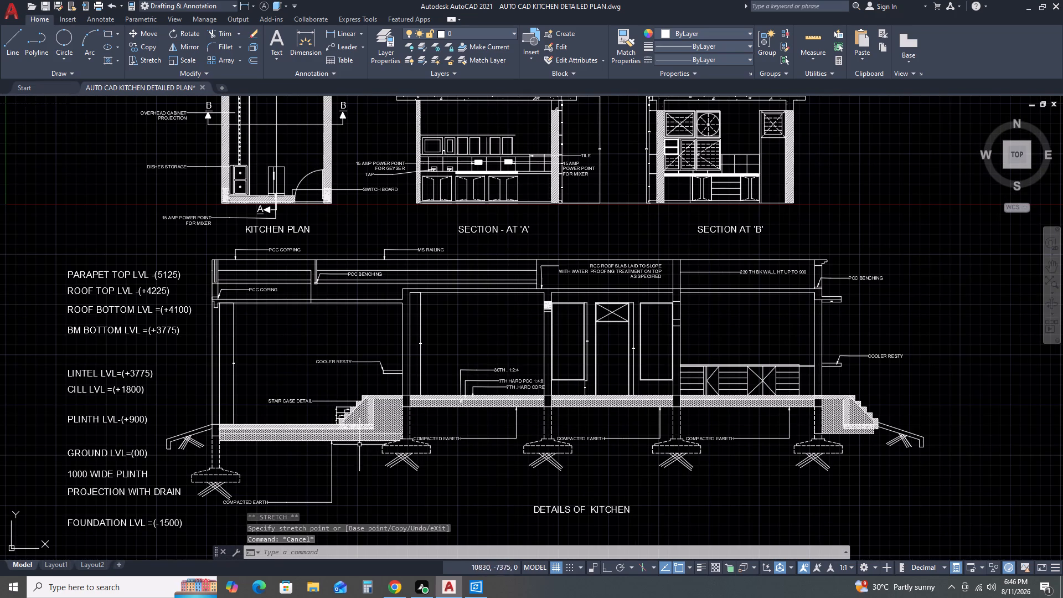
scroll(451, 397, up, 3)
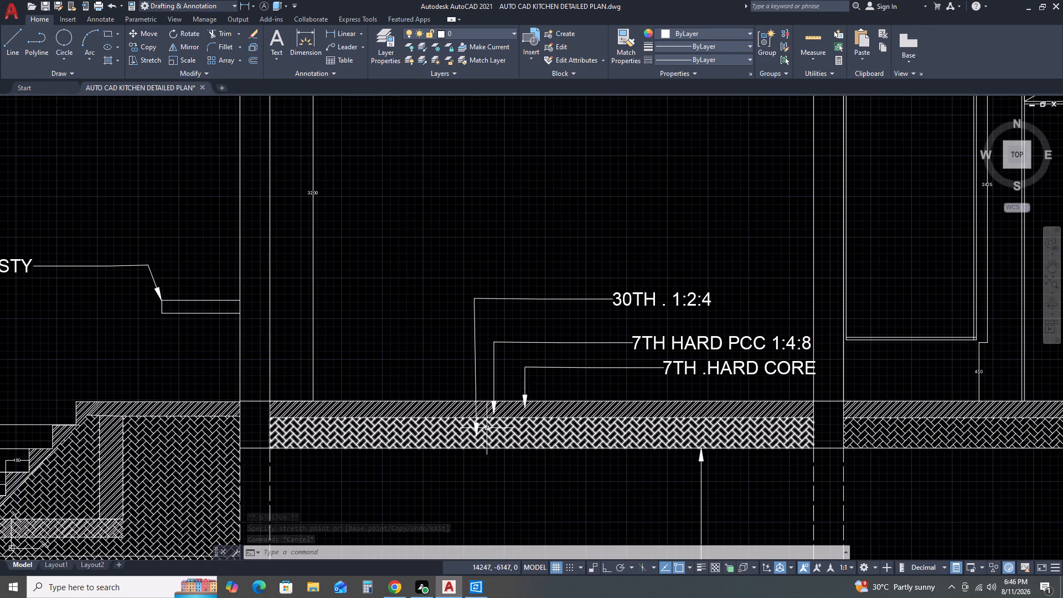
scroll(496, 422, up, 2)
scroll(436, 424, up, 2)
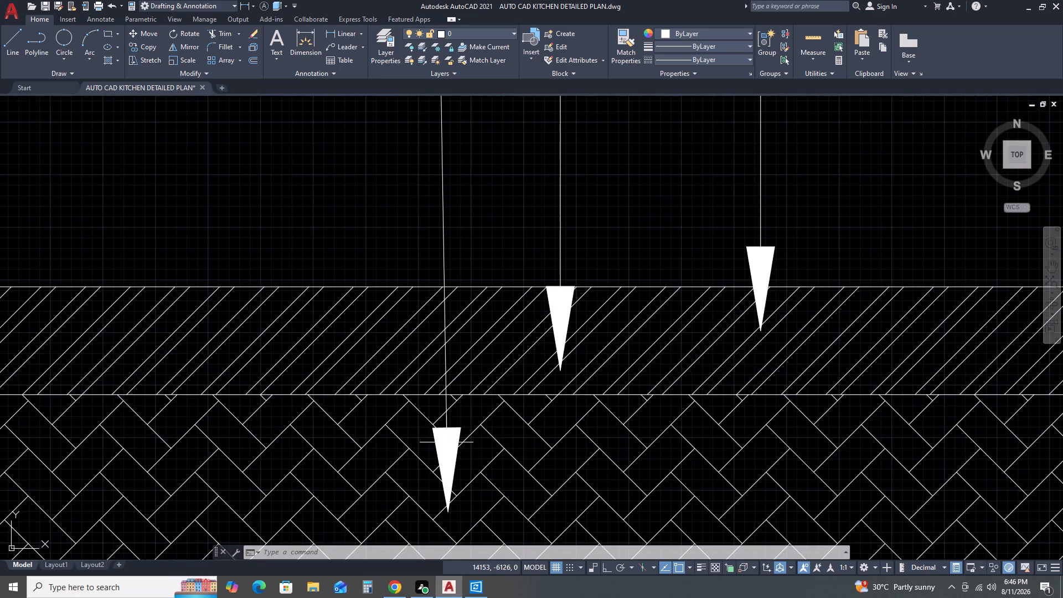
click(450, 453)
key(Escape)
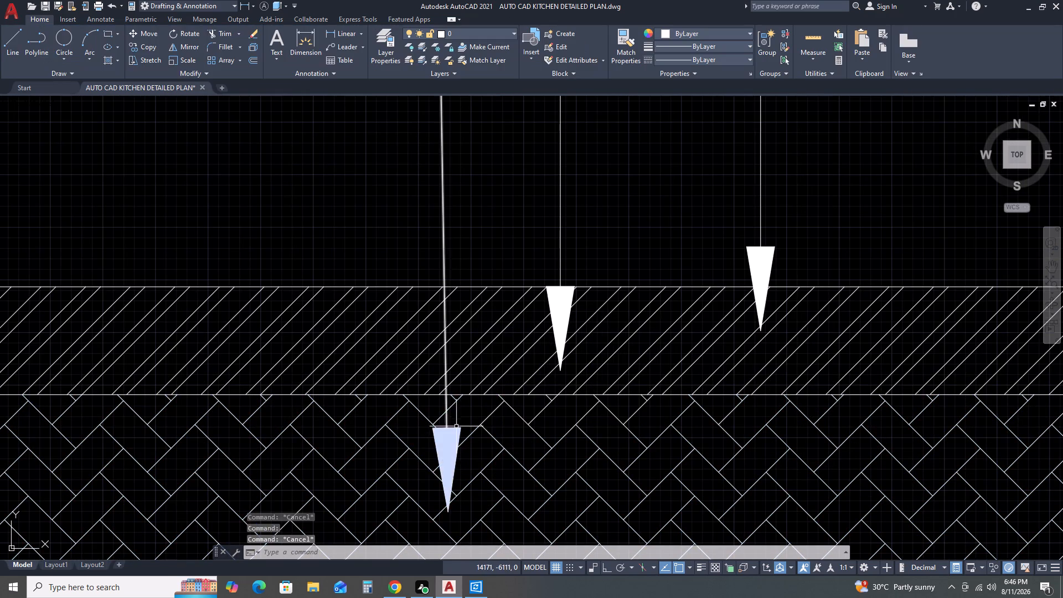
click(456, 428)
click(447, 512)
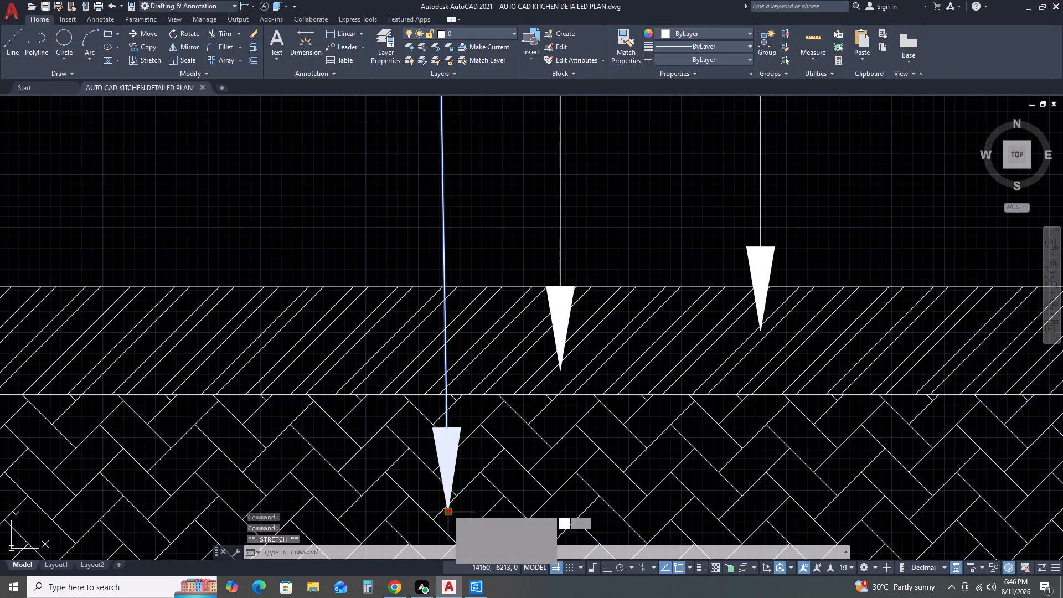
click(441, 285)
key(Escape)
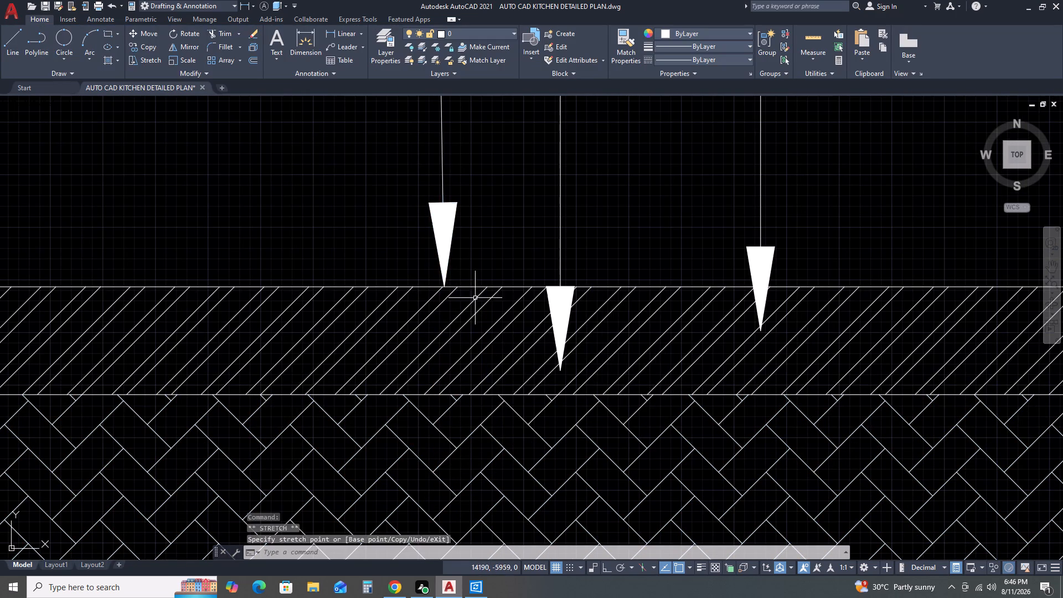
Stretch the 7TH .HARD CORE leader's arrow down so its tip lies in the floor's lower herringbone-hatched layer.
drag(781, 243, 773, 246)
click(723, 255)
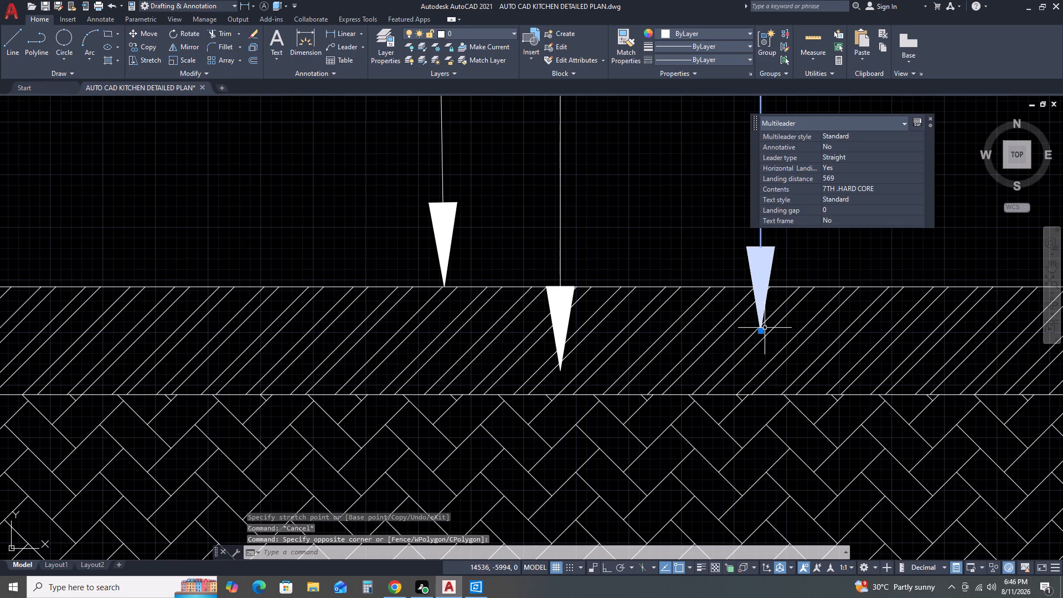
click(762, 332)
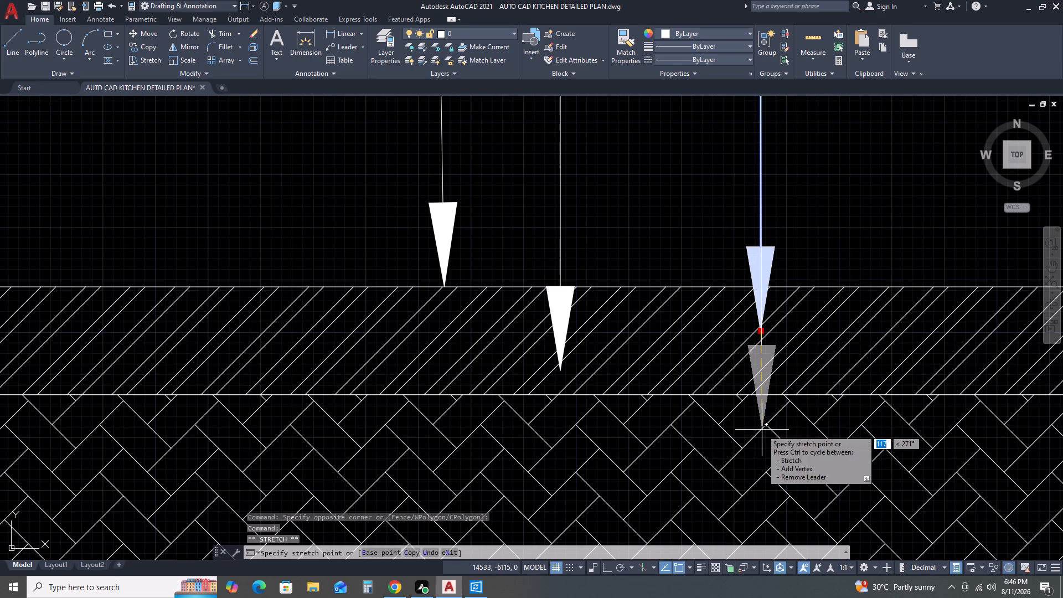
click(762, 430)
key(Escape)
scroll(638, 339, down, 6)
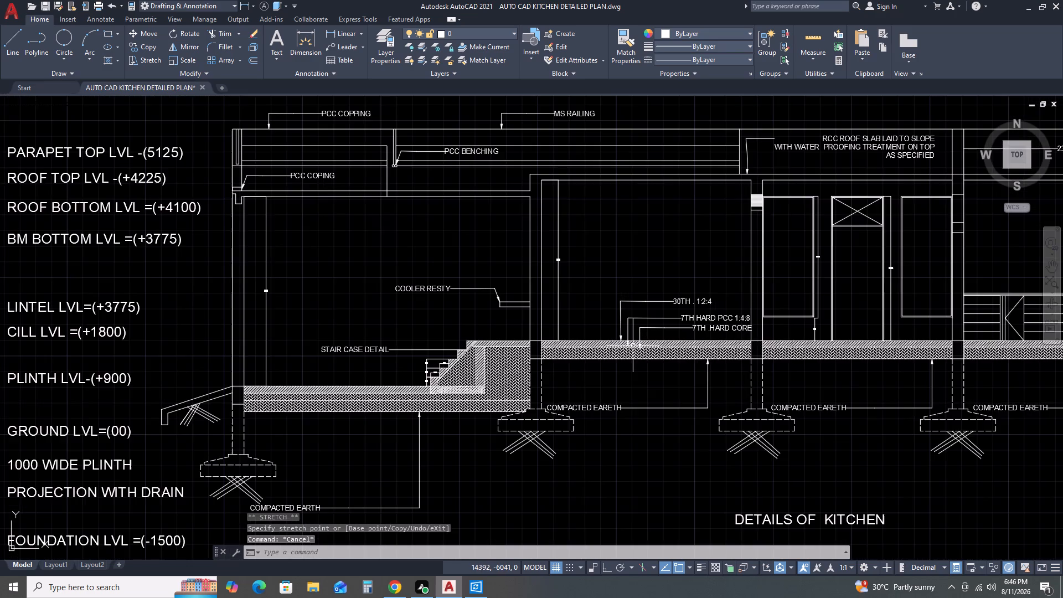
scroll(627, 349, down, 1)
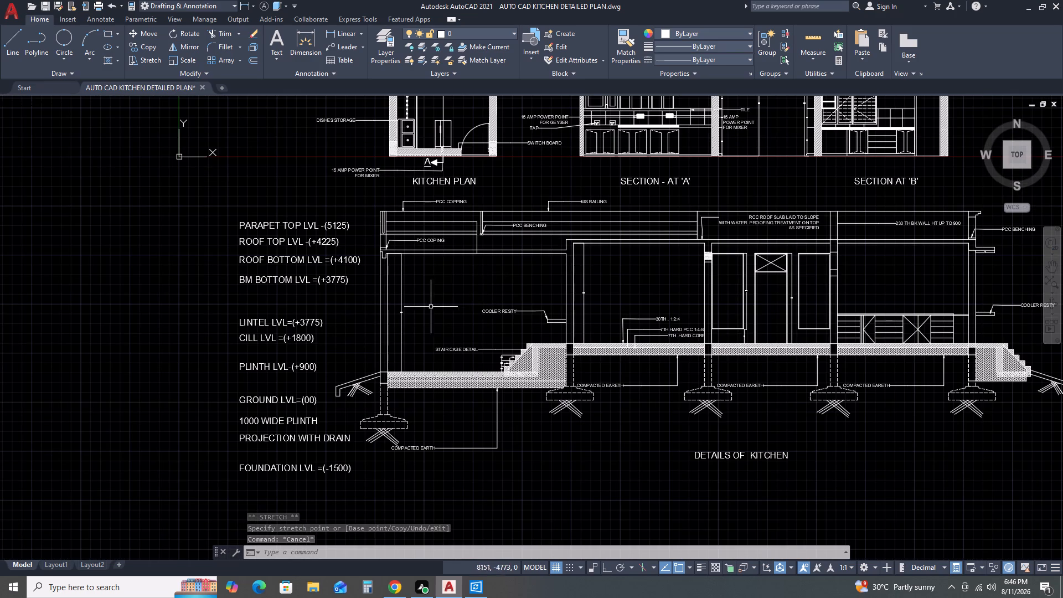
Review the kitchen plan, both sections and the DETAILS OF KITCHEN section as a whole sheet.
scroll(429, 308, down, 2)
scroll(472, 269, up, 2)
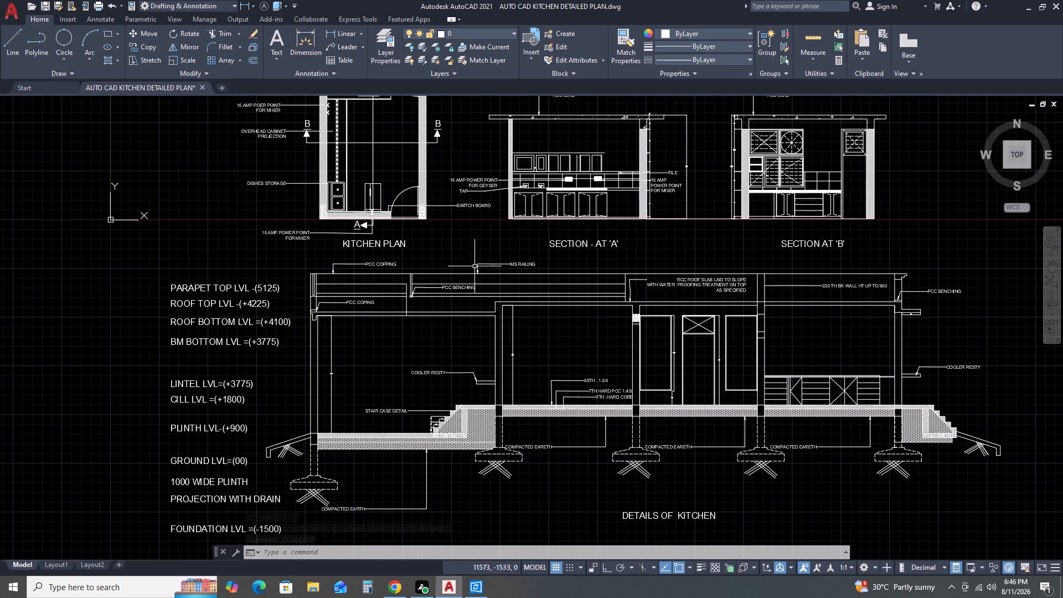
scroll(691, 306, up, 1)
scroll(688, 308, down, 2)
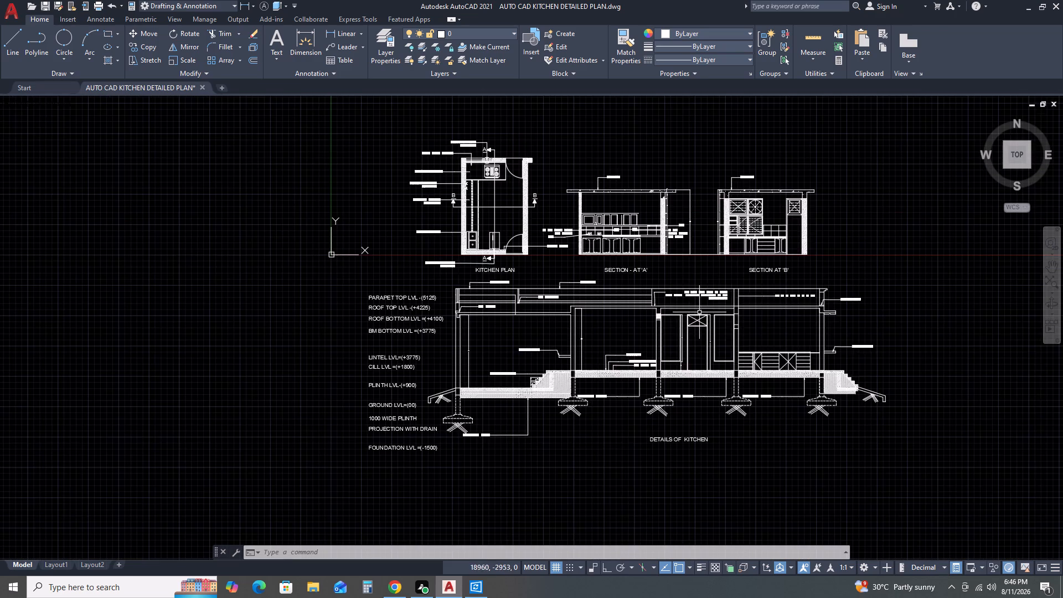
middle_drag(734, 317, 627, 317)
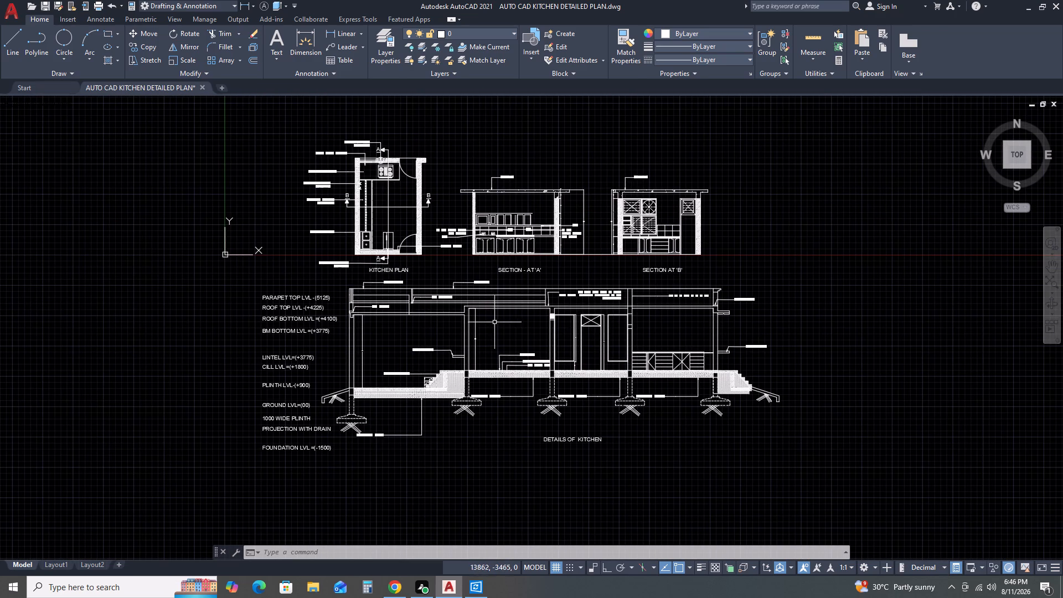
scroll(526, 332, down, 1)
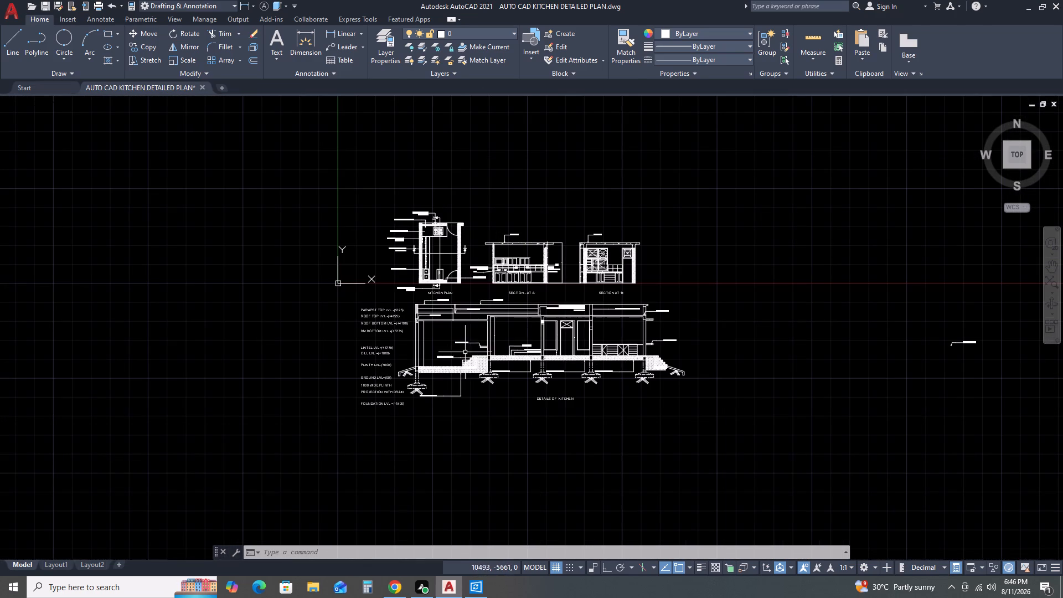
Set the text height of the KITCHEN PLAN, SECTION - AT 'A', SECTION AT 'B' and DETAILS OF KITCHEN titles to 300.
scroll(469, 290, up, 2)
click(626, 281)
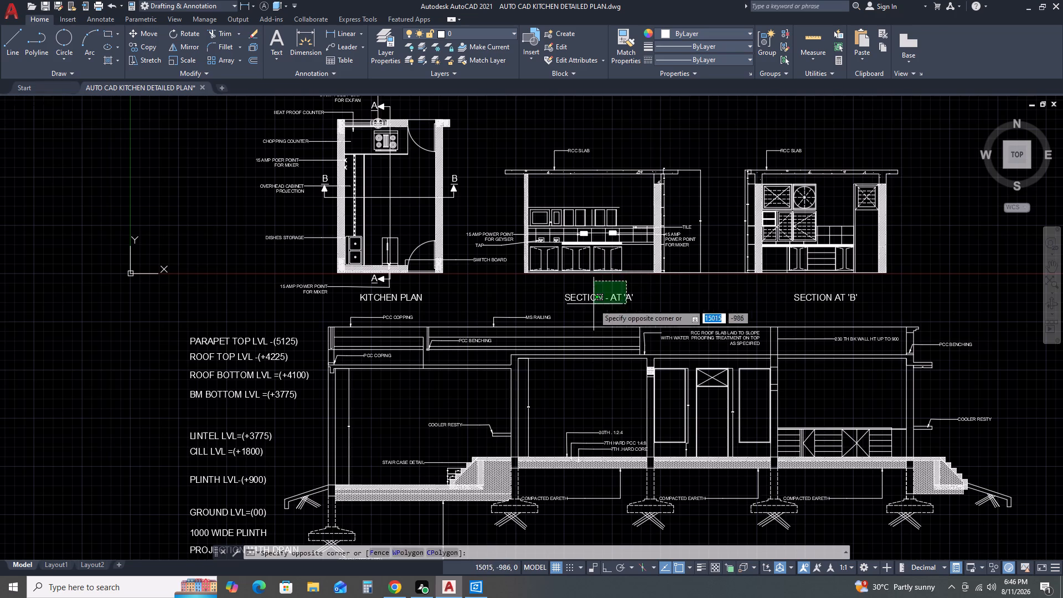
click(594, 304)
click(426, 303)
click(411, 295)
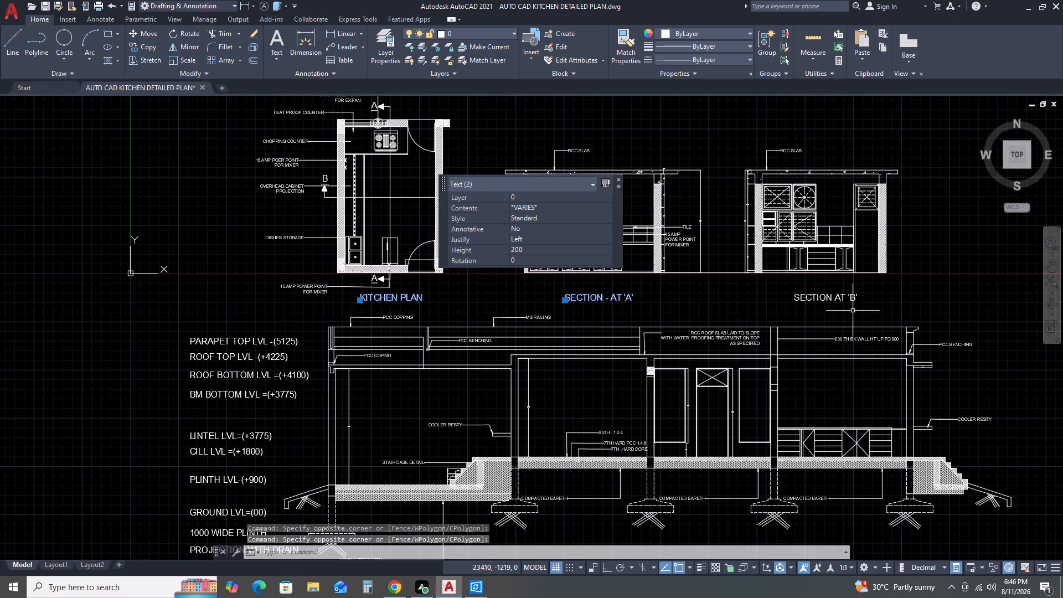
drag(847, 305, 841, 301)
click(818, 290)
middle_drag(754, 403, 668, 226)
middle_drag(660, 197, 658, 187)
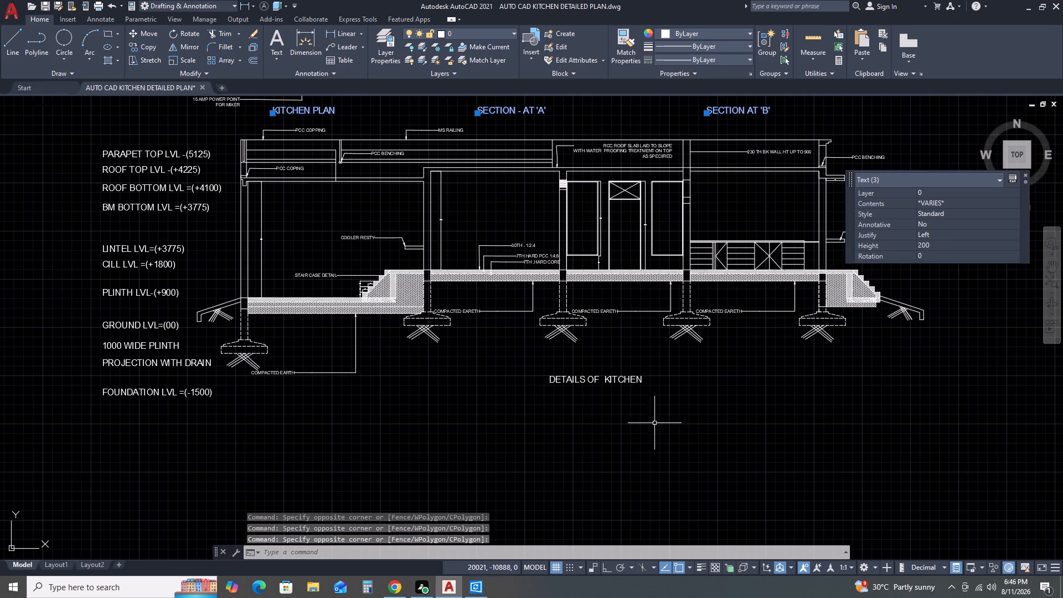
drag(629, 421, 622, 411)
click(590, 375)
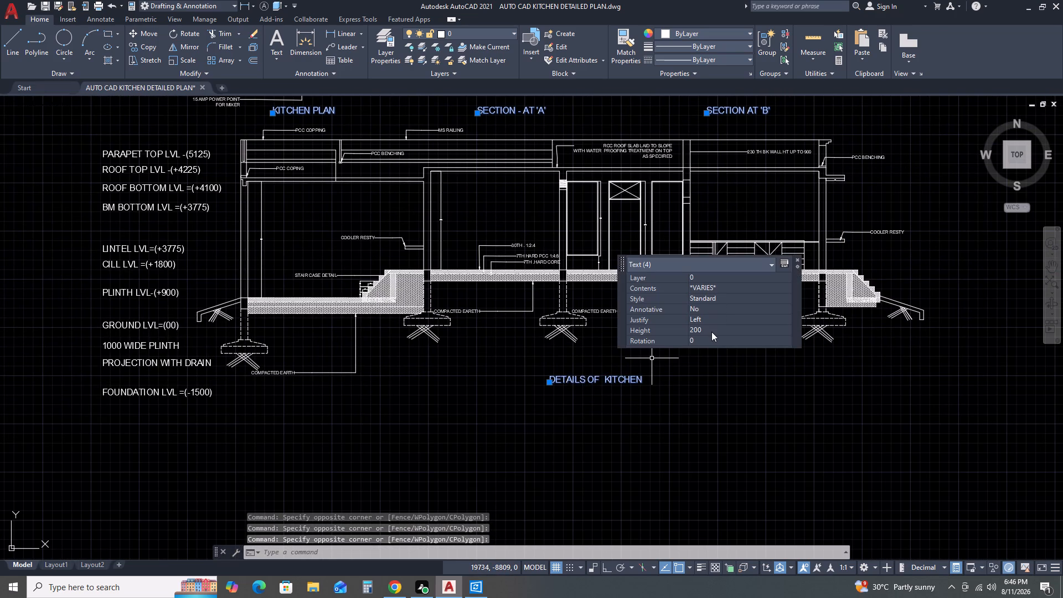
click(712, 331)
text(300)
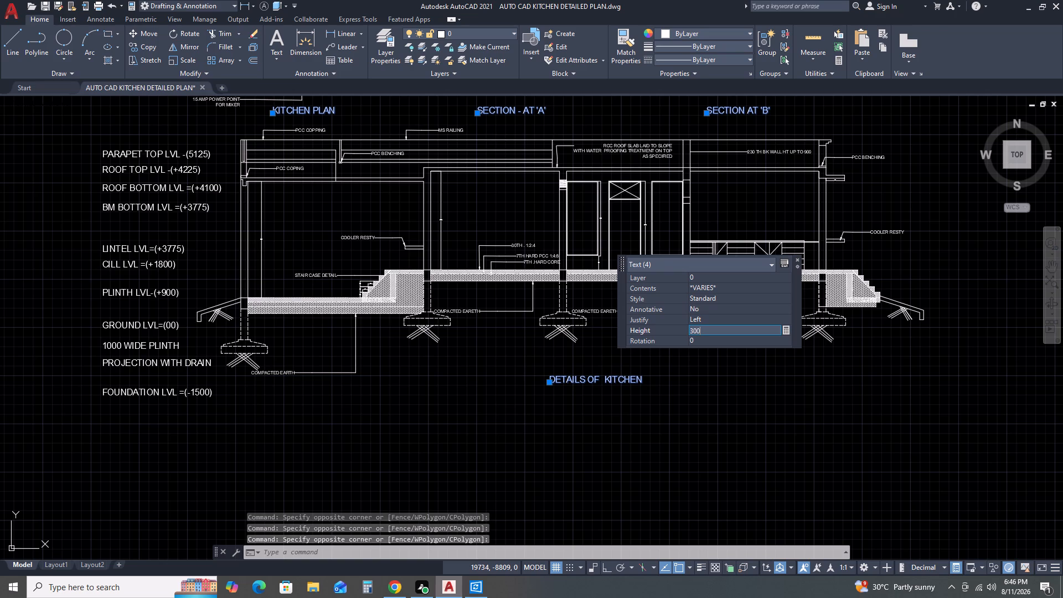
key(Return)
key(Escape)
Examine the enlarged view titles and the overall layout of the plan, sections and kitchen details.
scroll(694, 384, down, 1)
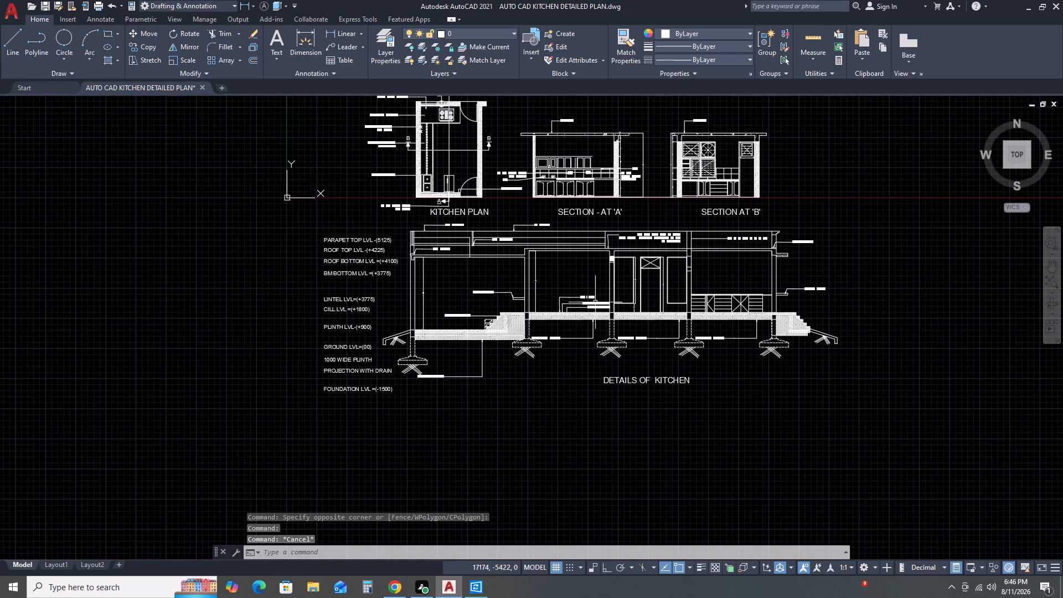
scroll(441, 260, up, 1)
scroll(515, 269, down, 1)
middle_drag(565, 267, 549, 307)
middle_click(549, 307)
middle_click(549, 310)
middle_click(547, 313)
scroll(547, 314, down, 1)
scroll(592, 277, up, 2)
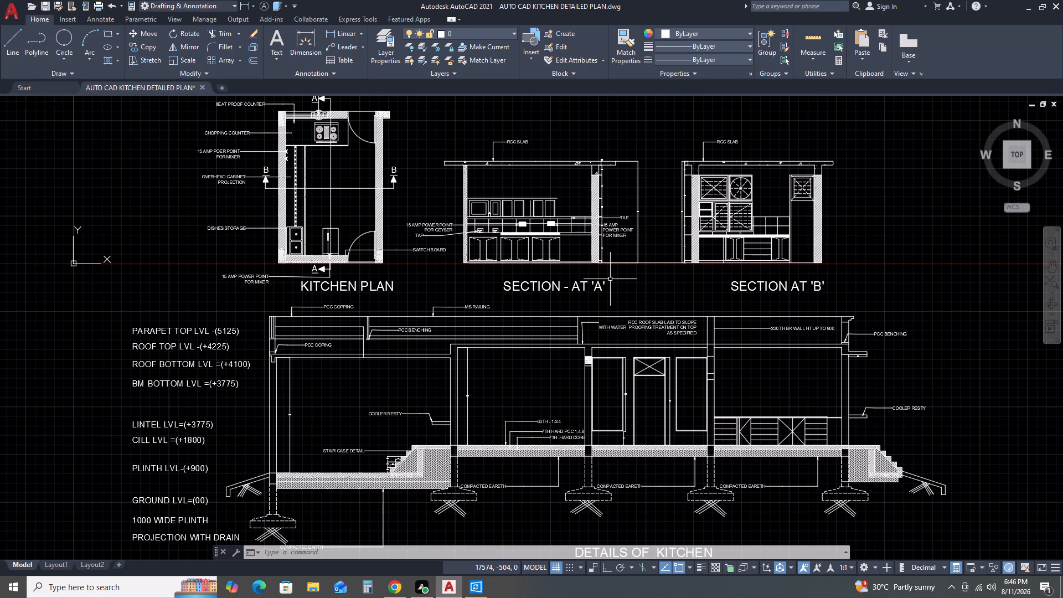
scroll(606, 322, down, 2)
scroll(617, 429, up, 2)
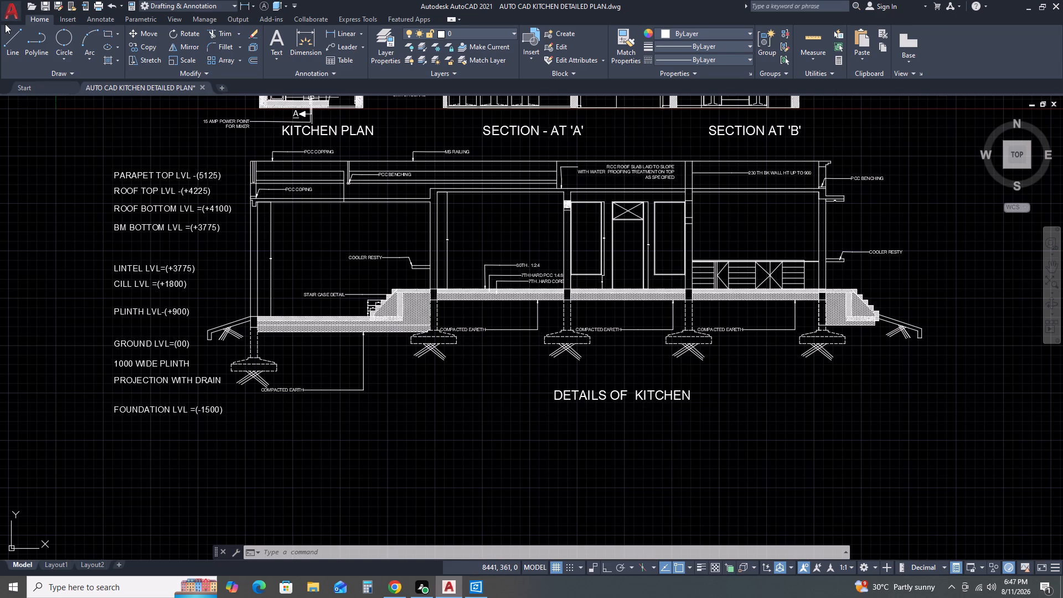
Save the drawing as AUTO CAD KITCHEN DETAILED PLAN in the desktop's MANISHA folder, replacing the existing file.
click(9, 6)
click(42, 145)
click(392, 260)
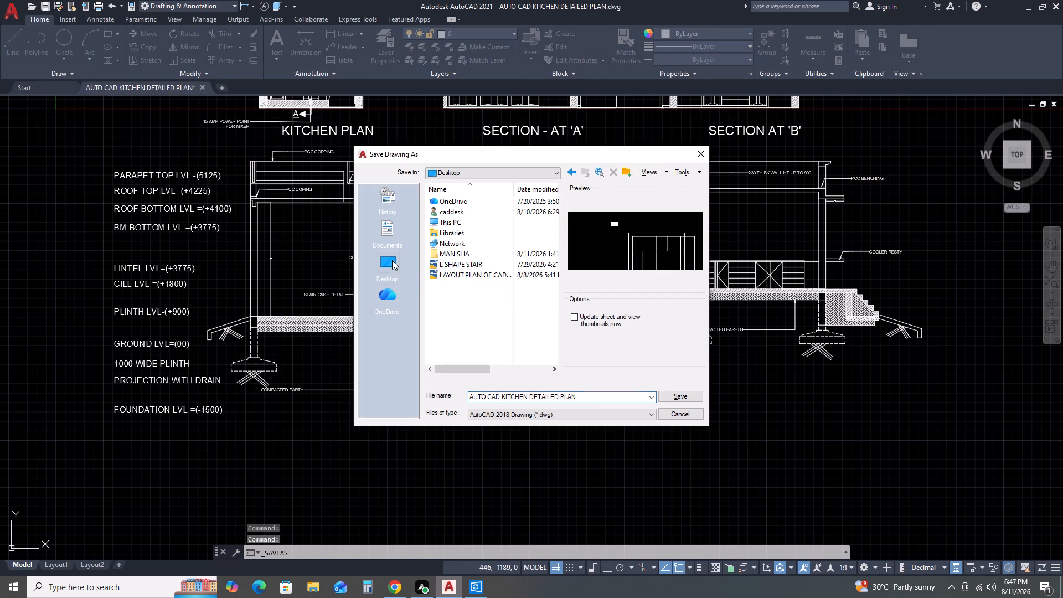
double_click(485, 252)
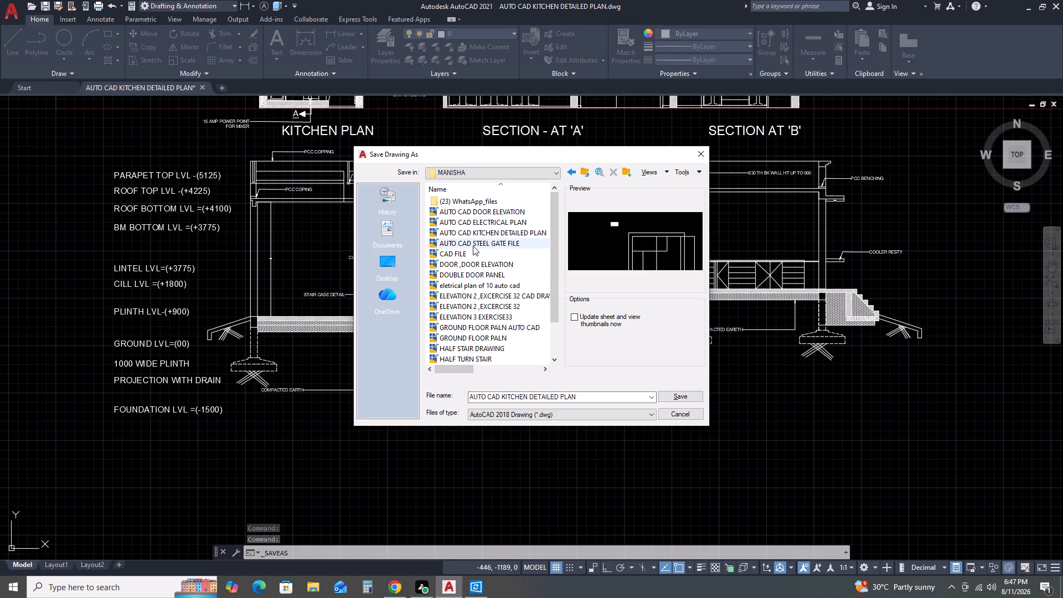
click(672, 398)
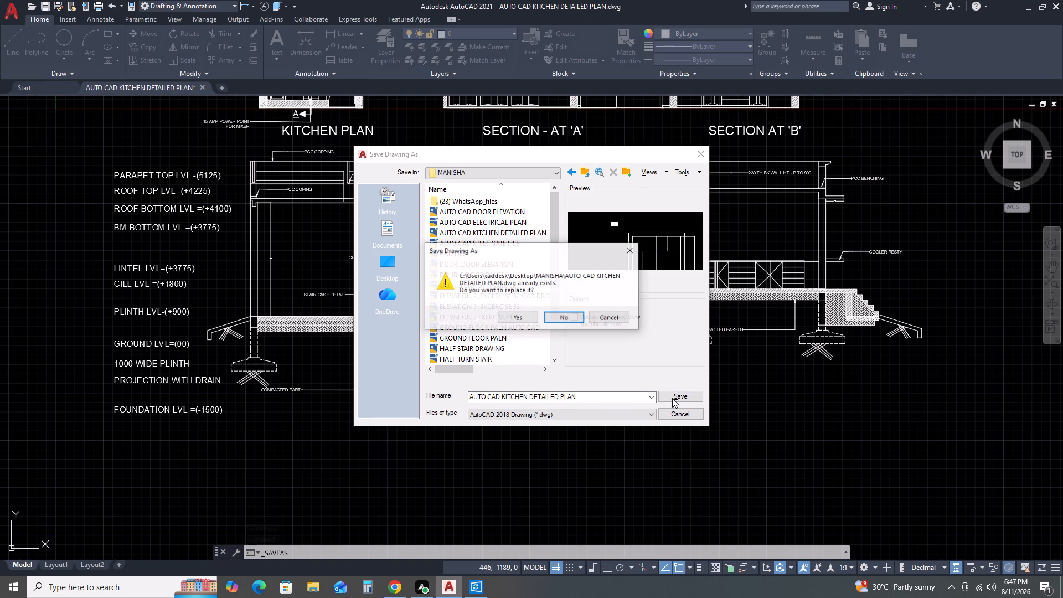
click(519, 318)
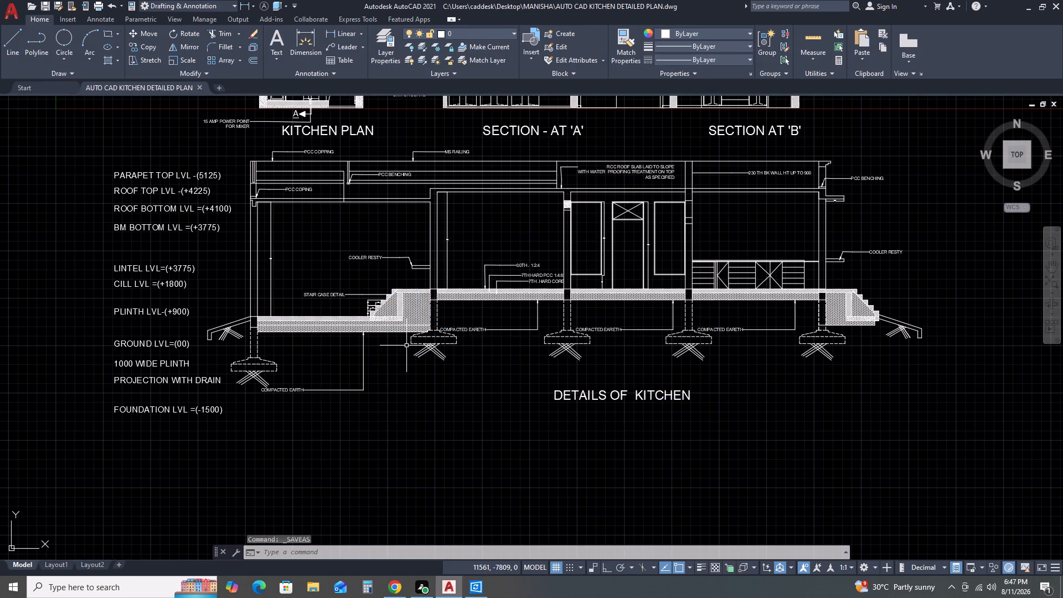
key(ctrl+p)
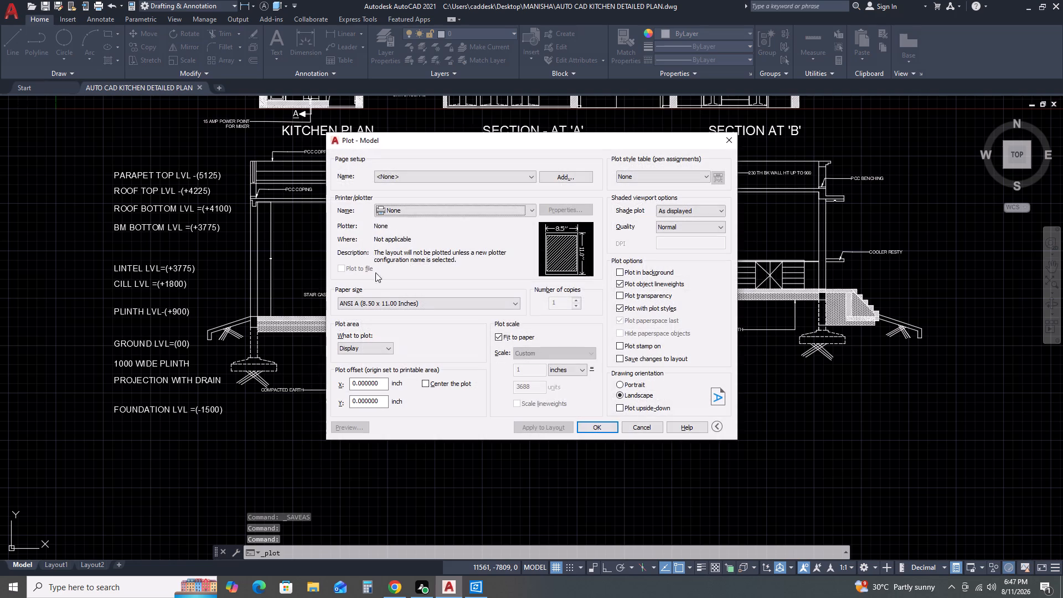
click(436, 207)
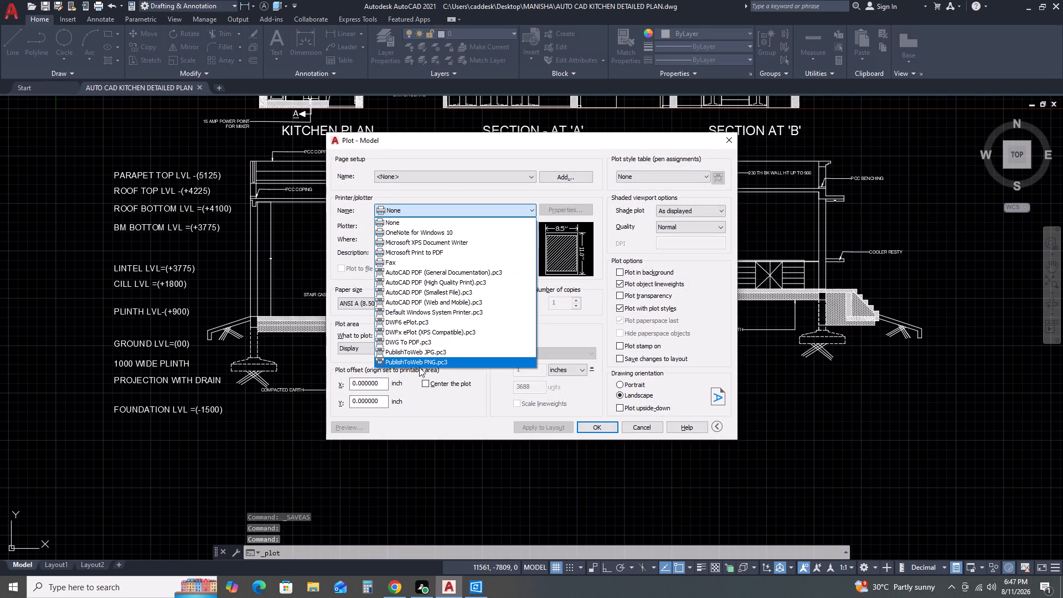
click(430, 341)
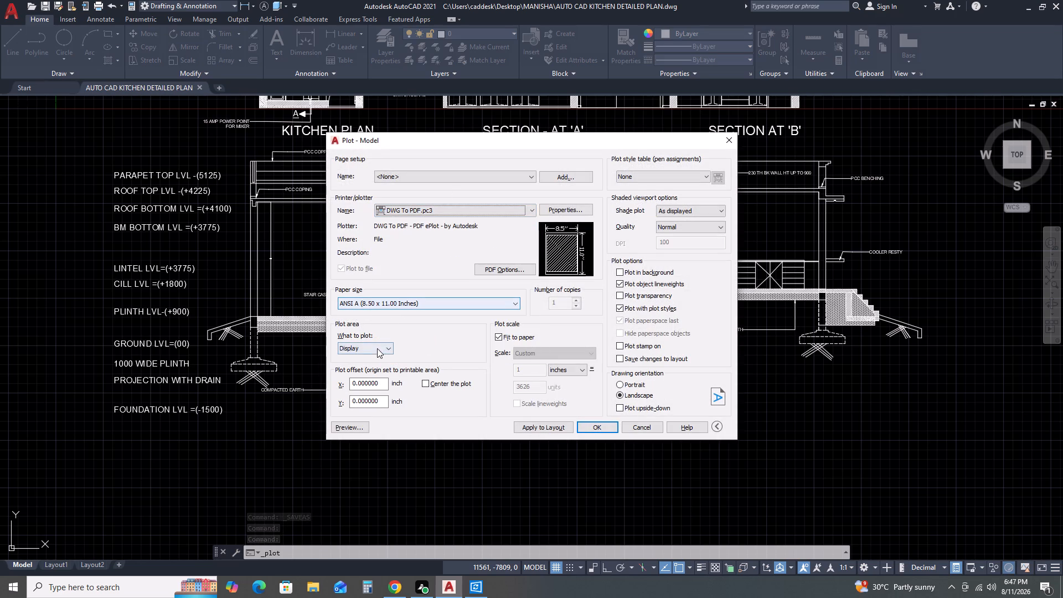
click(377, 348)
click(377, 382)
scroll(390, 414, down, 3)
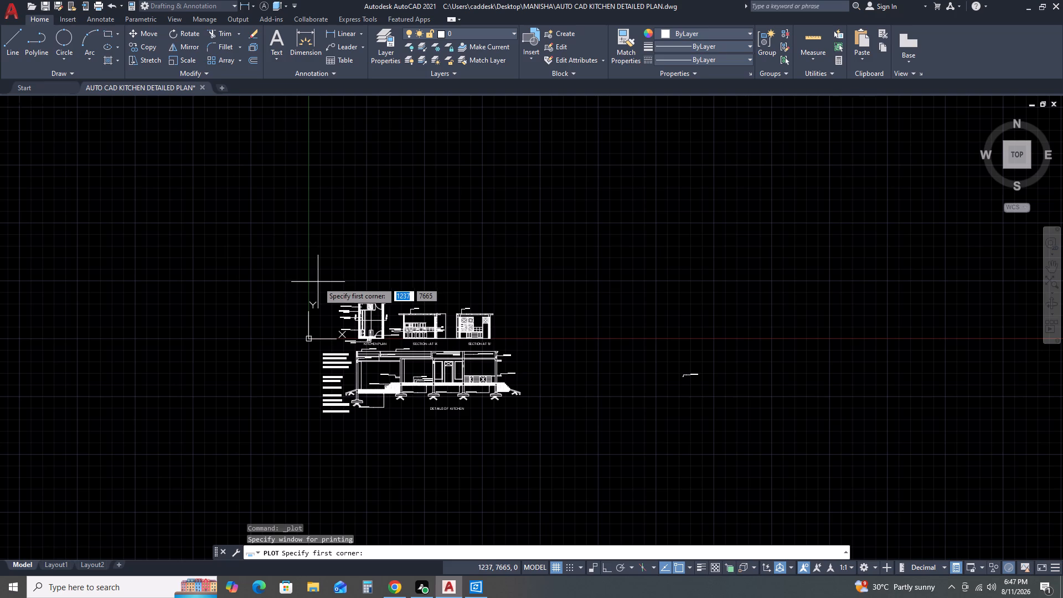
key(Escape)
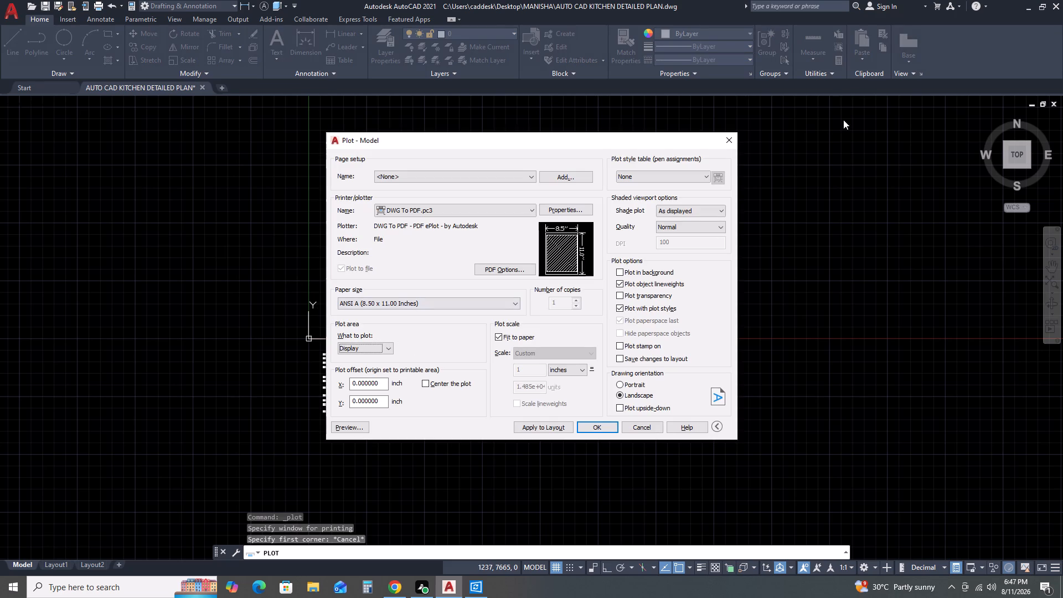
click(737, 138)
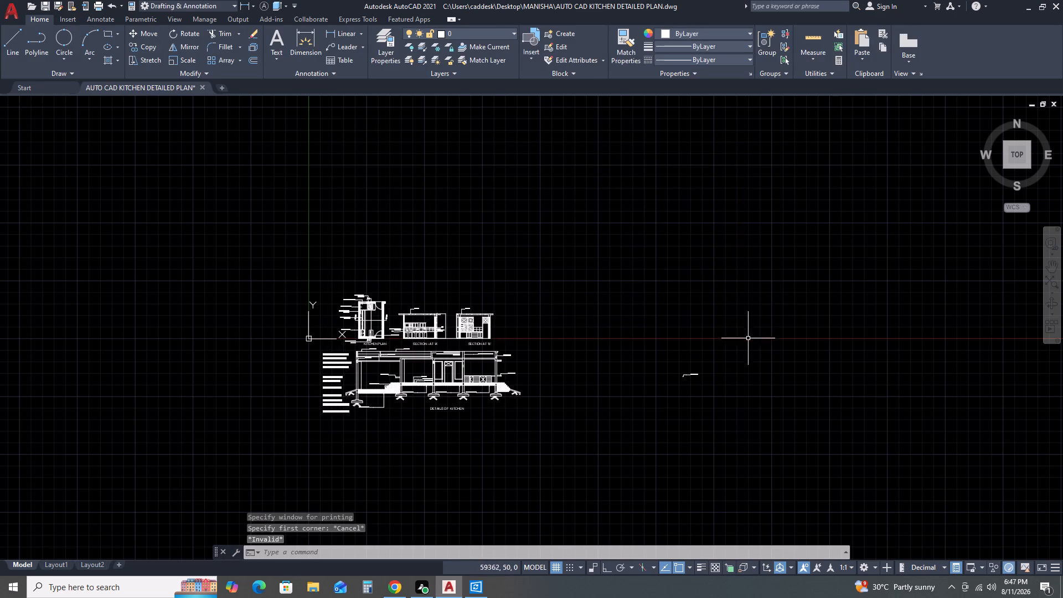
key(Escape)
Delete the stray leader note lying far to the right of the DETAILS OF KITCHEN section.
drag(730, 358, 724, 362)
click(658, 391)
key(Delete)
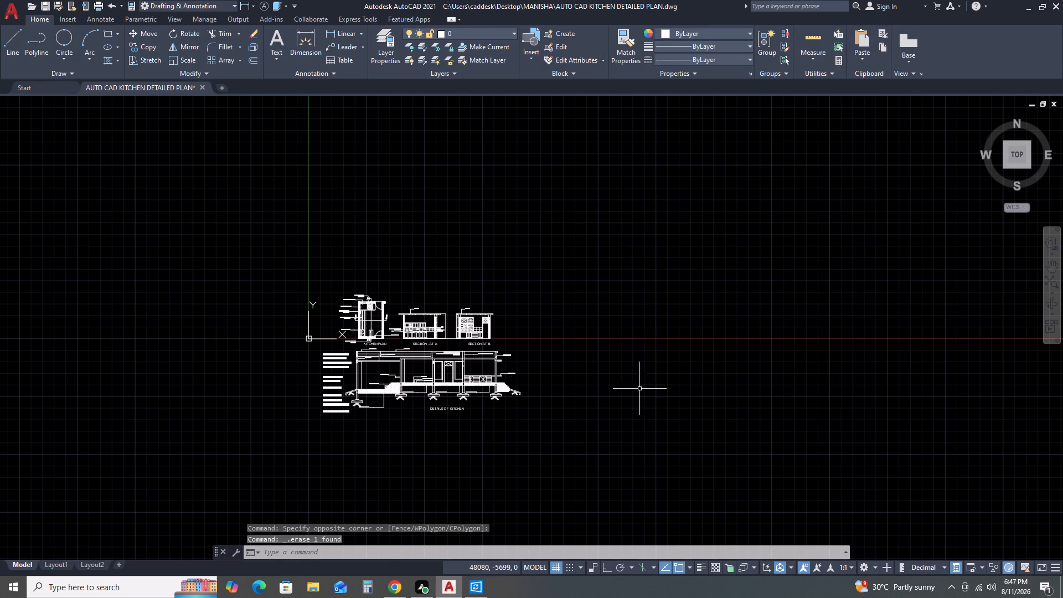
click(266, 241)
key(Escape)
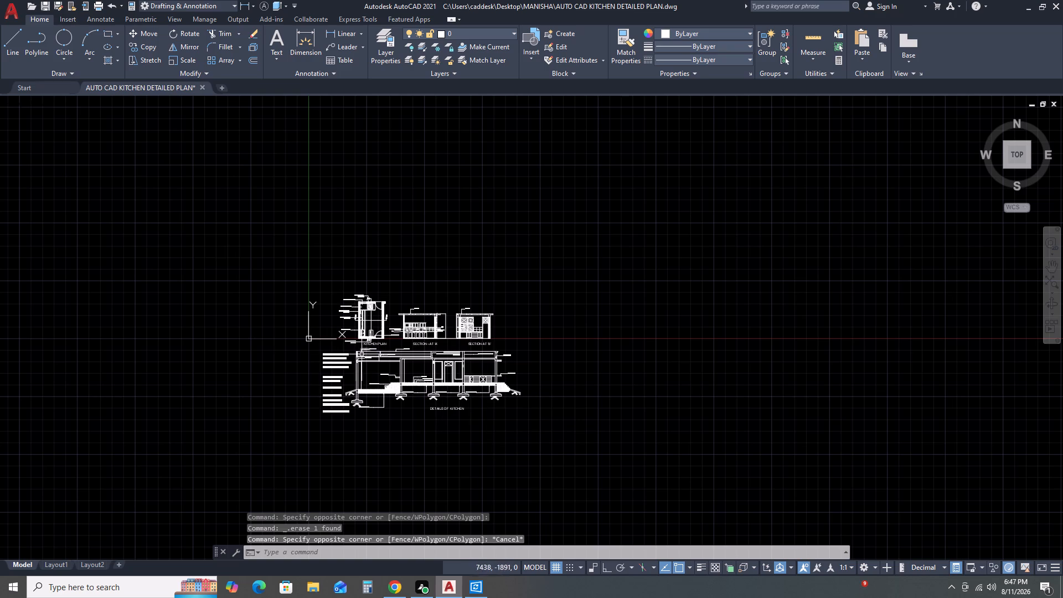
Save the cleaned-up drawing over AUTO CAD KITCHEN DETAILED PLAN in the desktop's MANISHA folder.
click(8, 17)
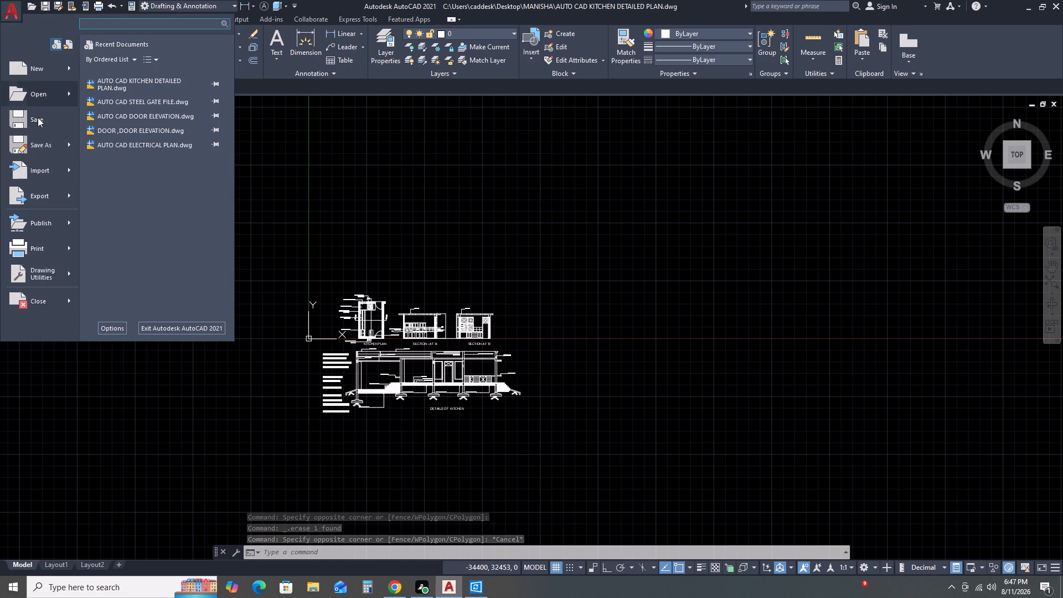
click(39, 143)
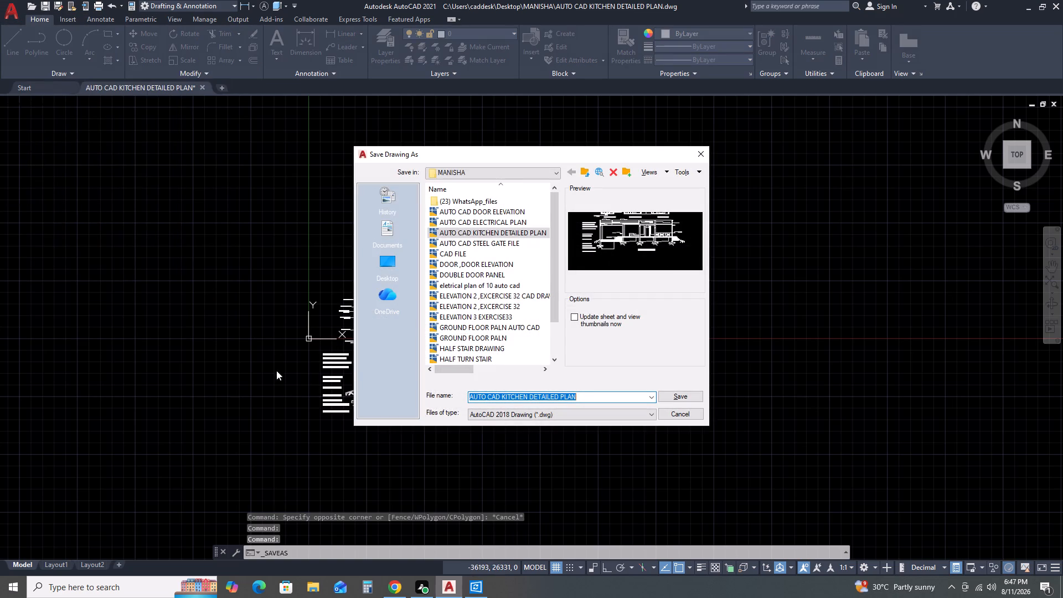
click(380, 273)
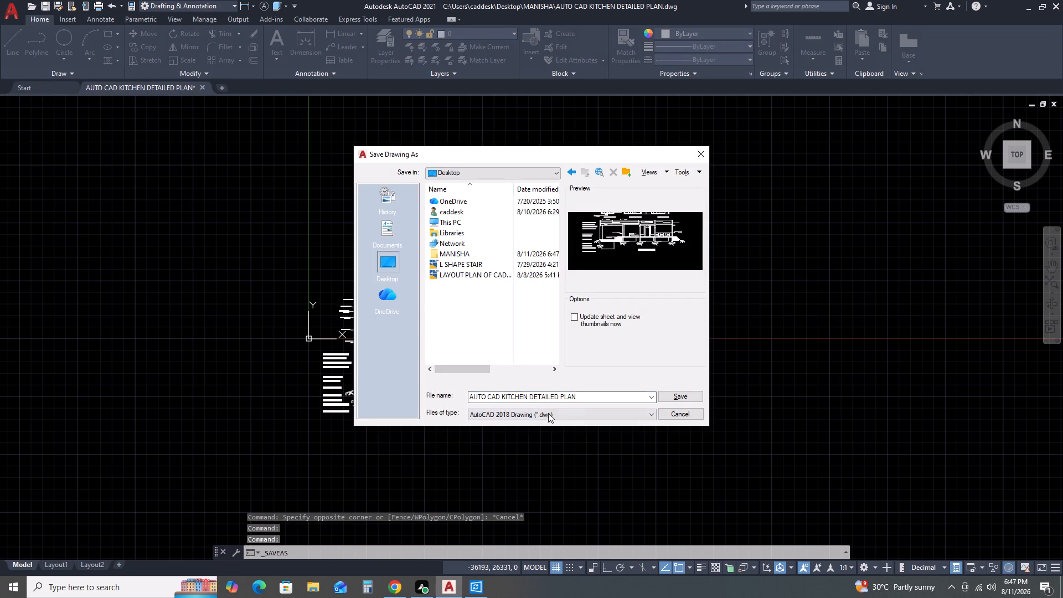
click(448, 248)
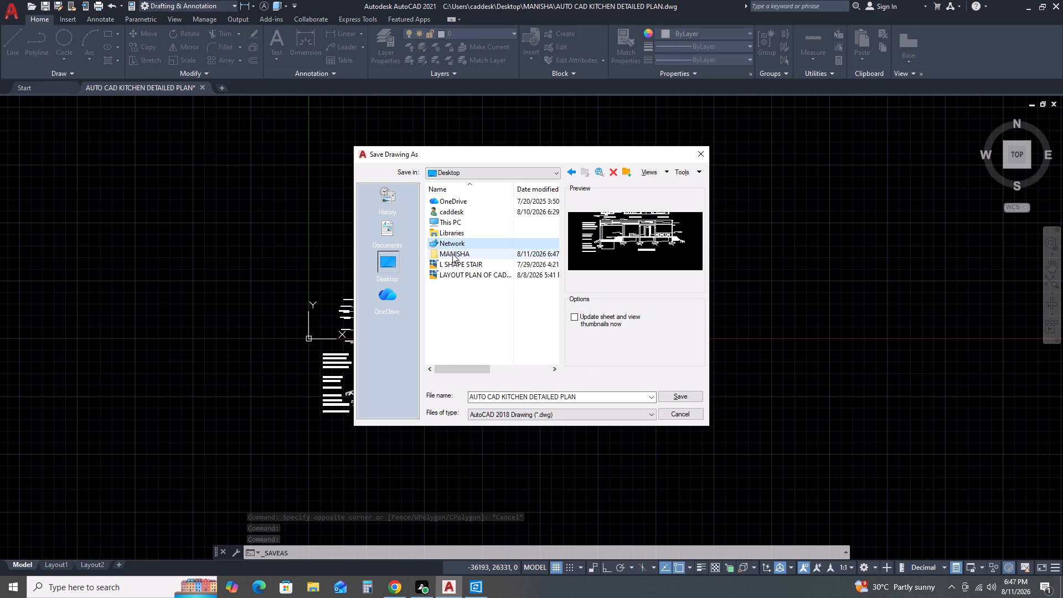
double_click(453, 255)
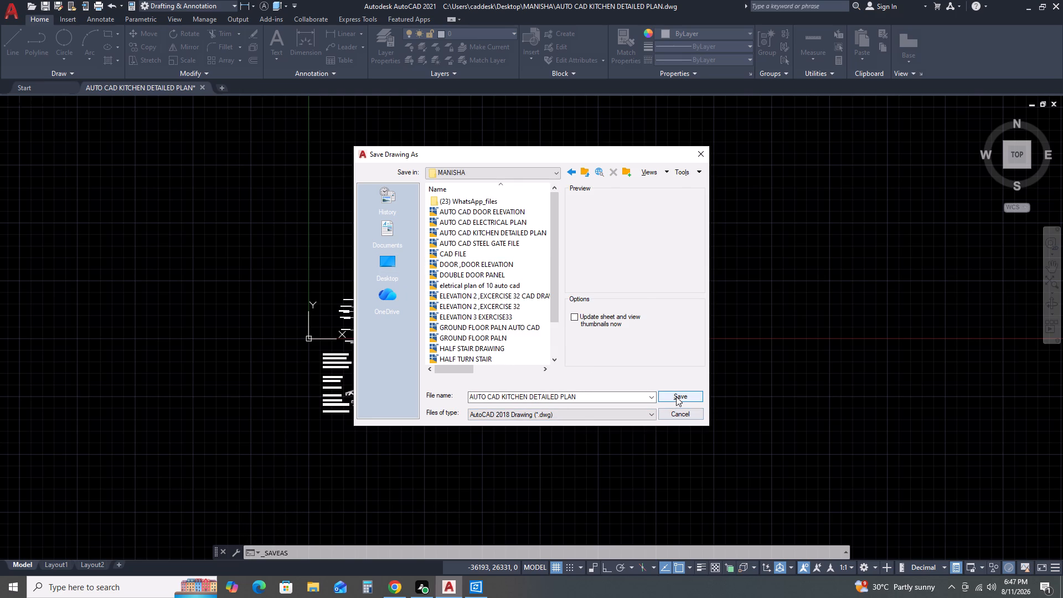
click(676, 395)
click(518, 319)
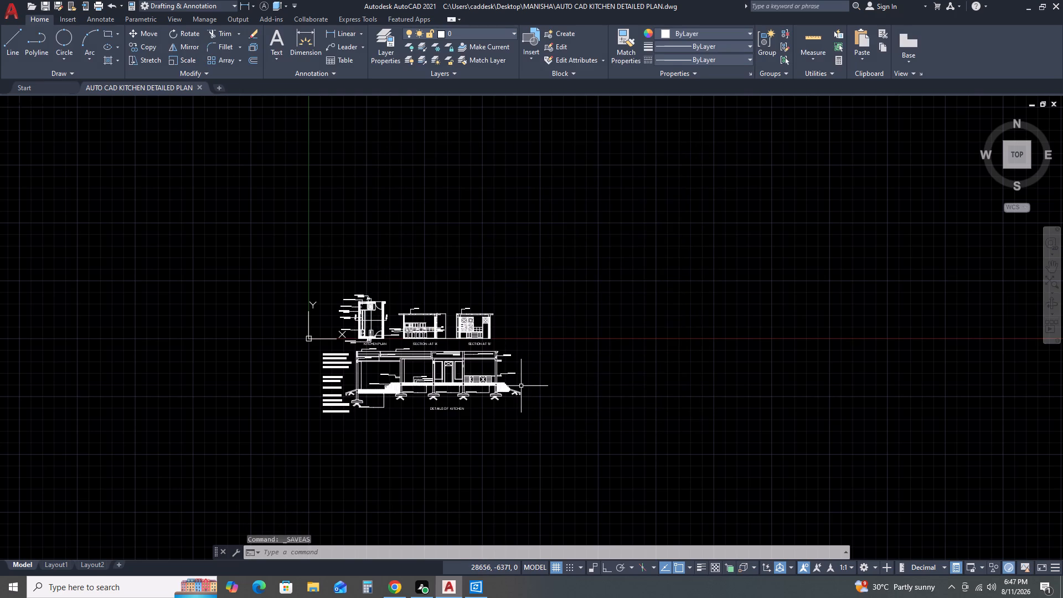
Set up a centred plot with DWG To PDF.pc3, windowed around the kitchen plan, sections, level notes and details, and preview it.
key(ctrl+p)
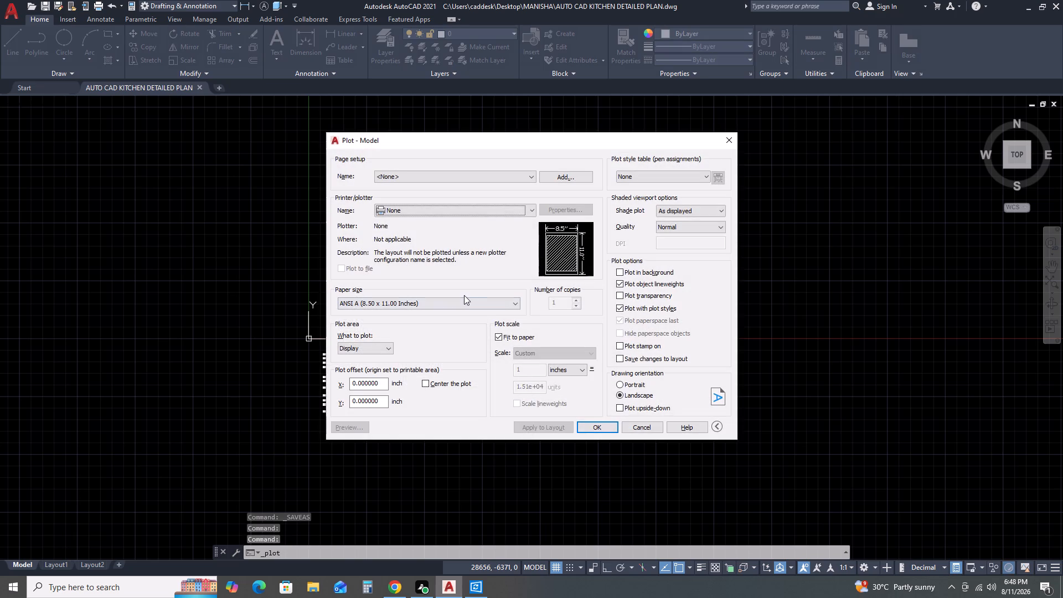
double_click(443, 214)
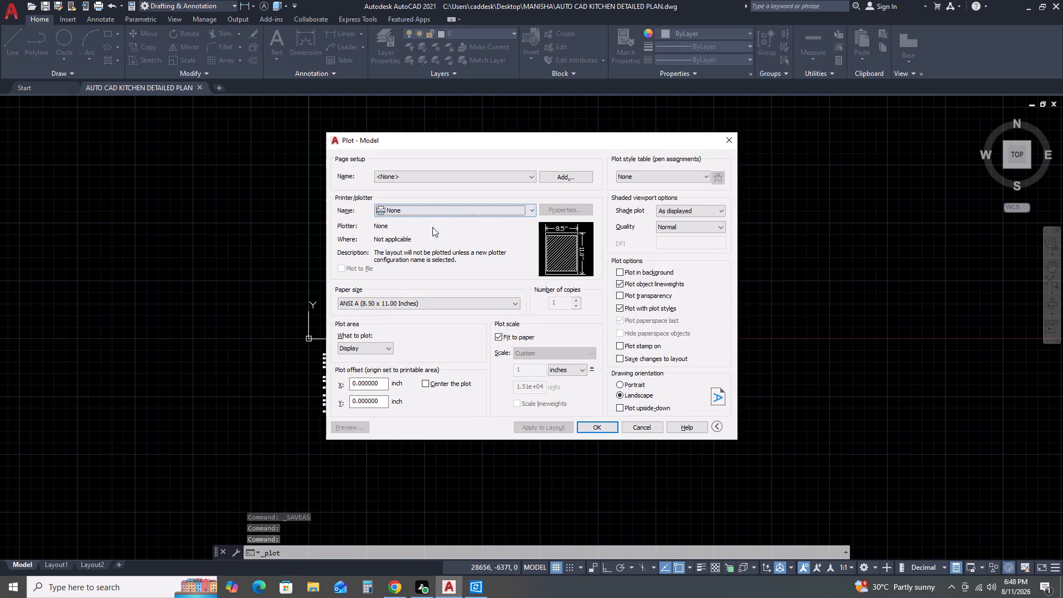
click(433, 212)
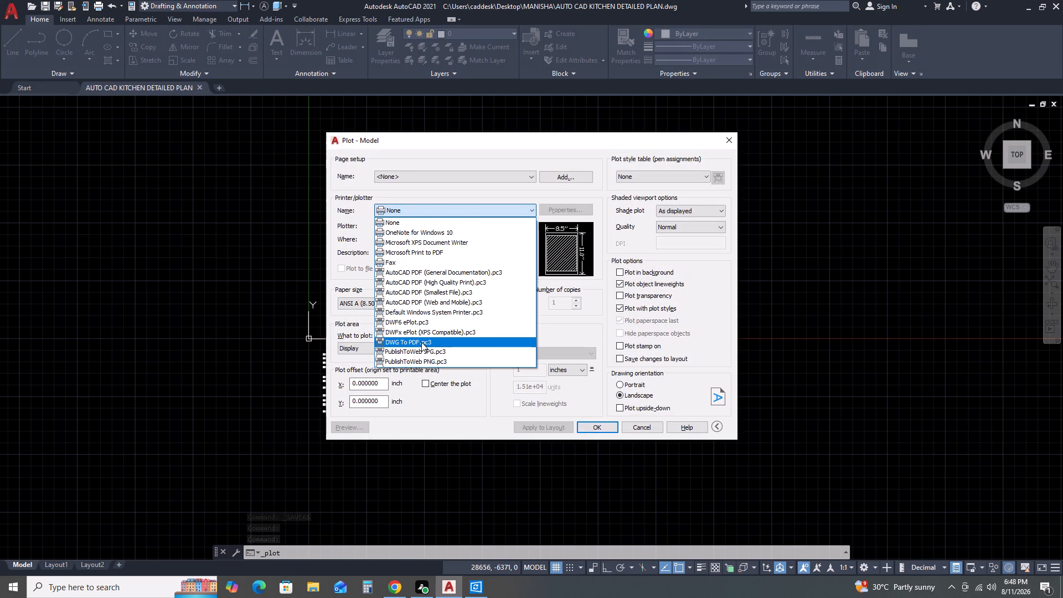
click(421, 342)
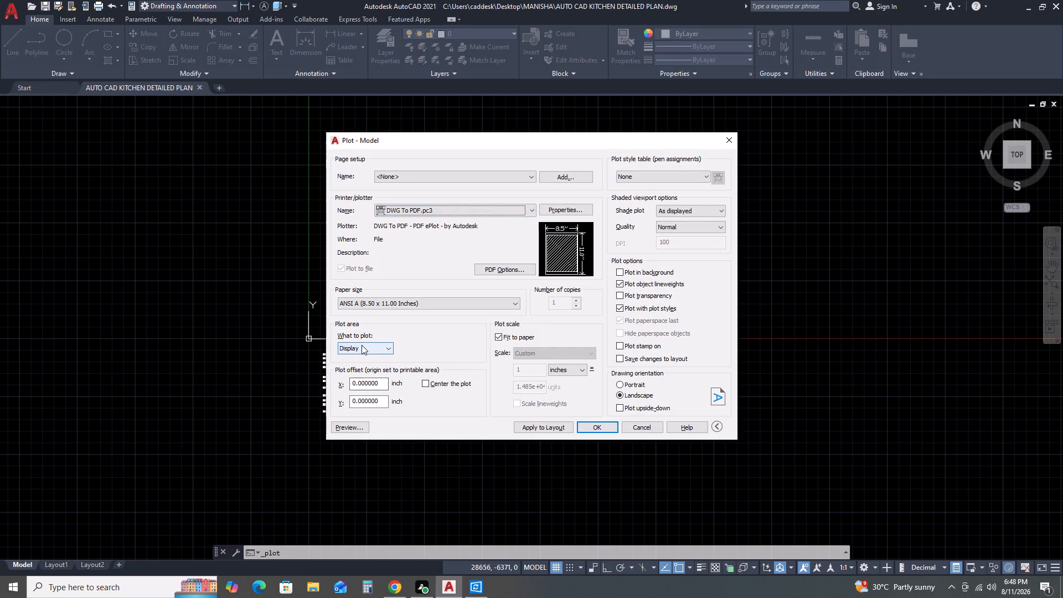
click(429, 383)
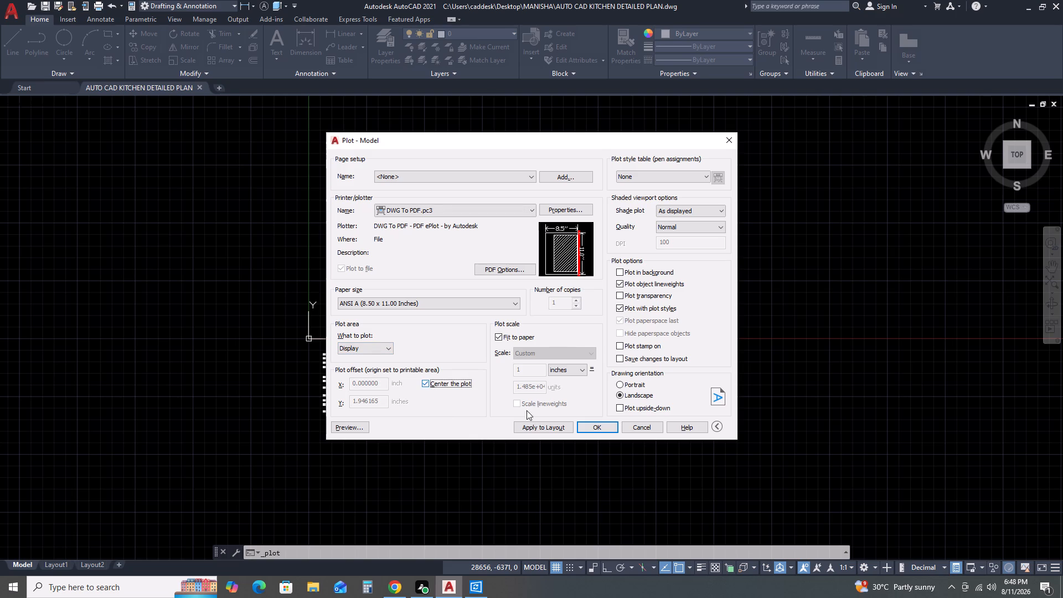
click(368, 350)
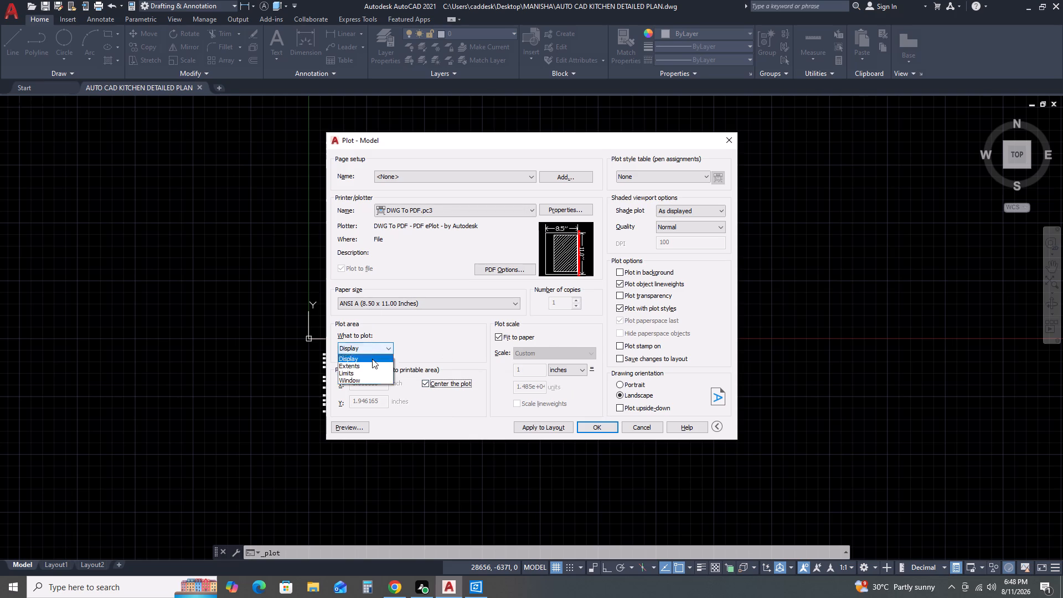
click(368, 379)
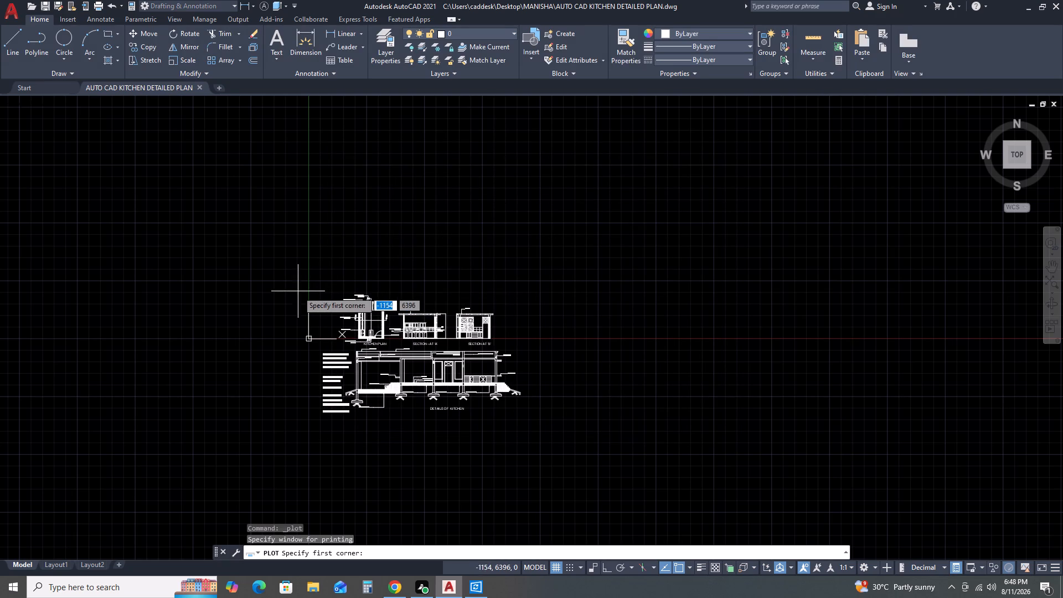
click(314, 283)
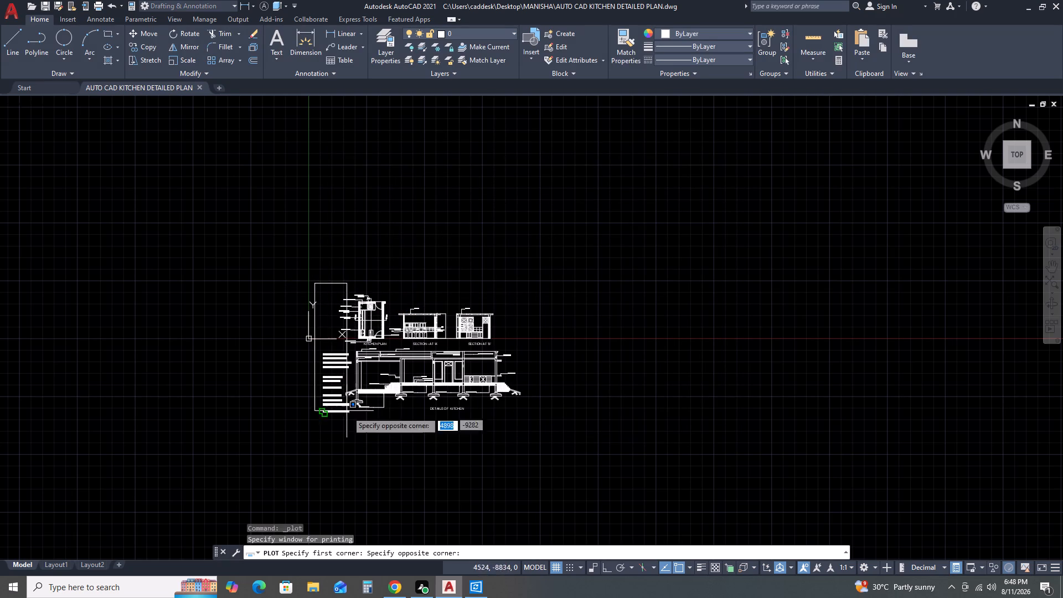
click(535, 431)
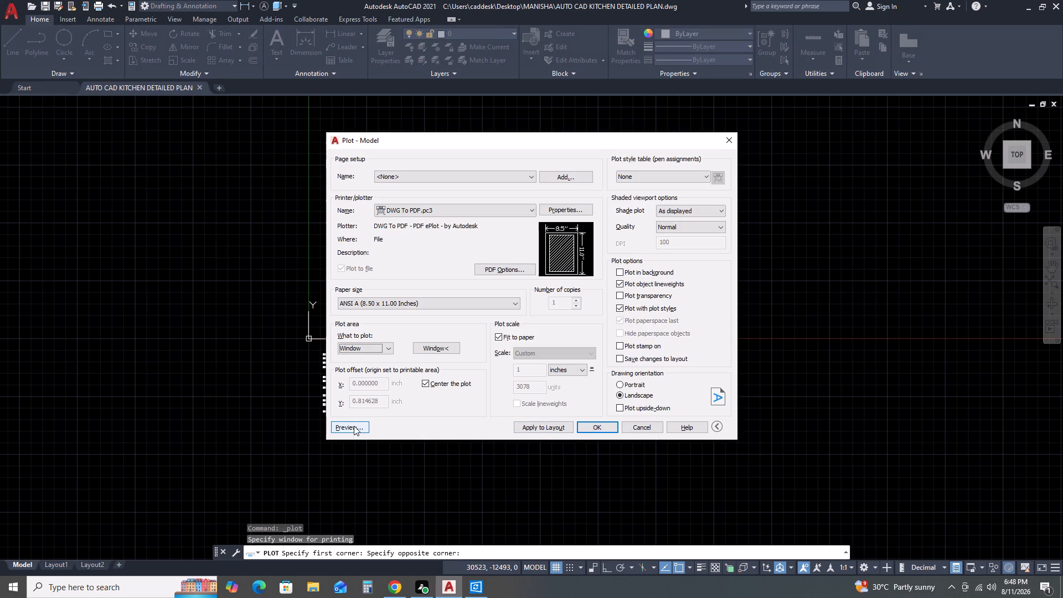
click(354, 426)
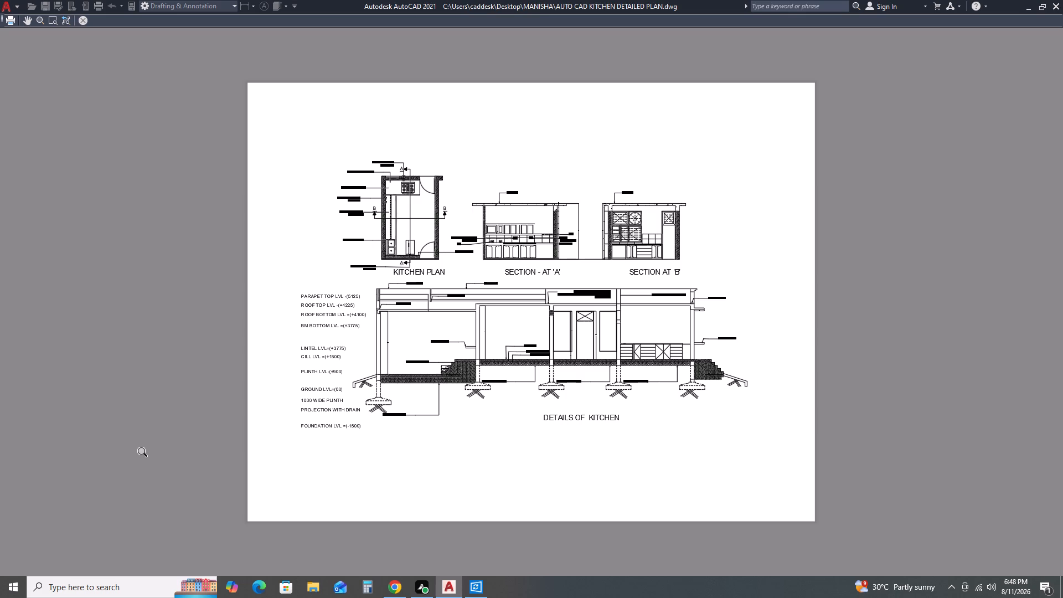
key(Return)
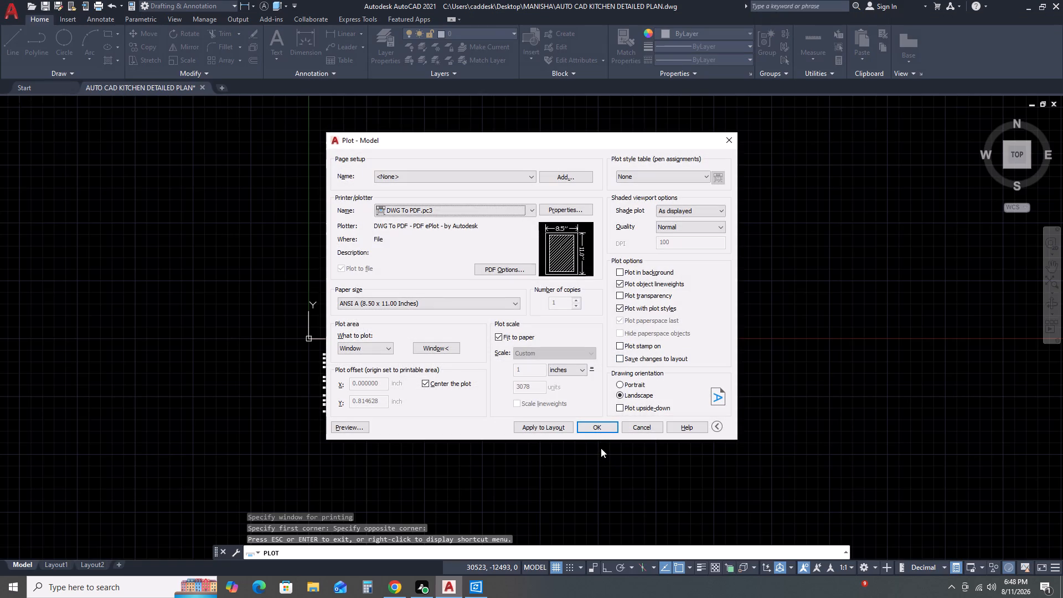
Plot the drawing to AUTO CAD KITCHEN DETAILED PLAN-Model.pdf in the desktop's MANISHA folder.
click(602, 426)
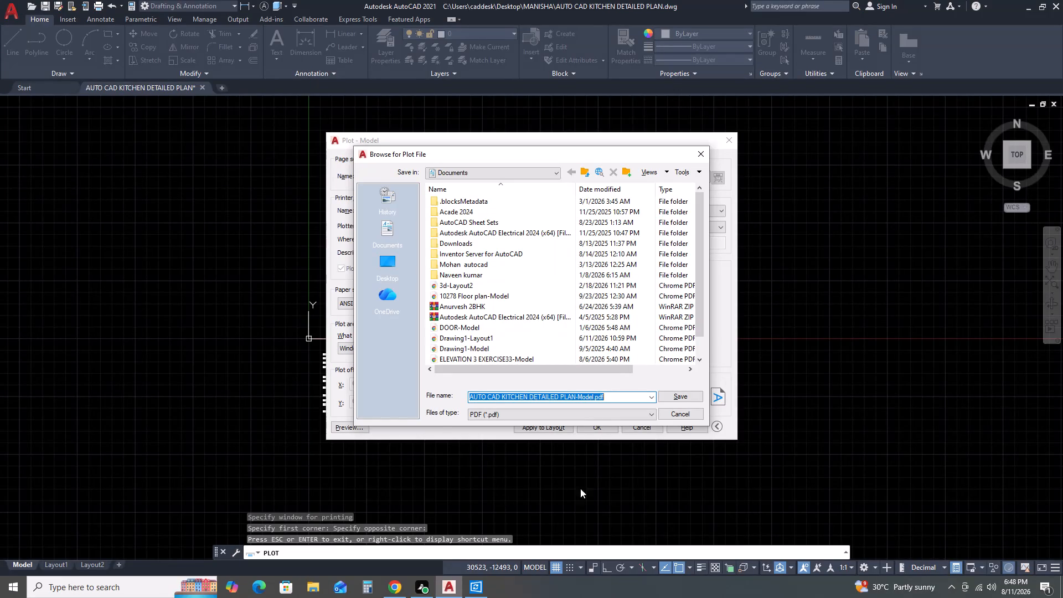
click(386, 263)
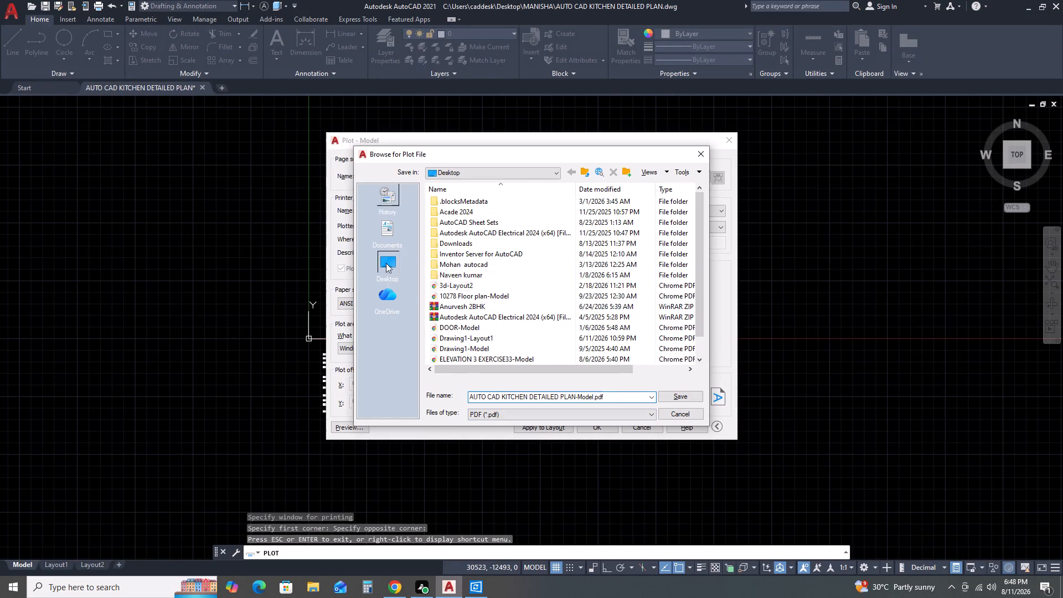
double_click(480, 256)
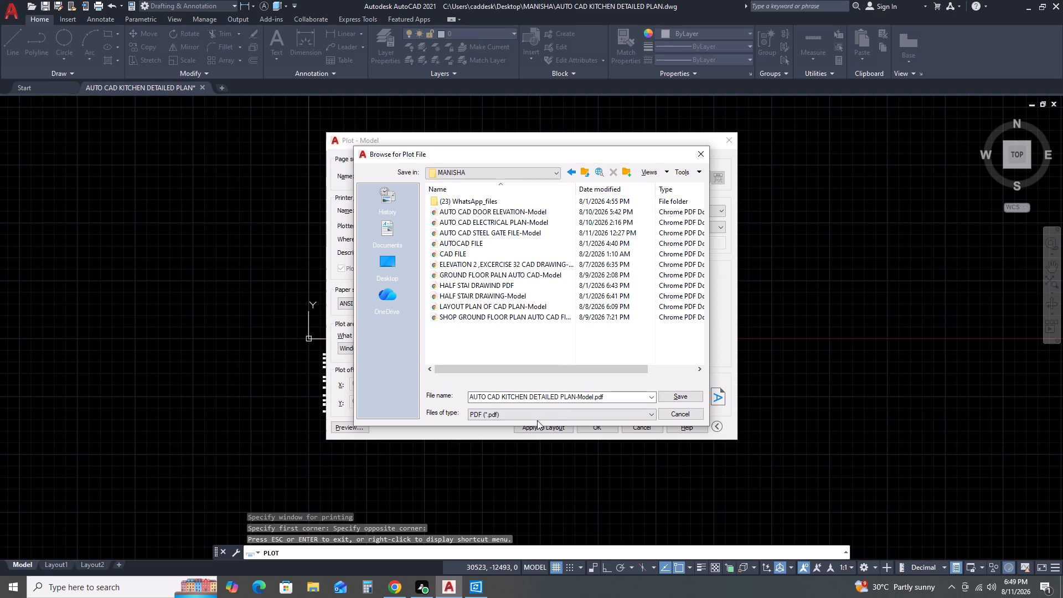
click(670, 396)
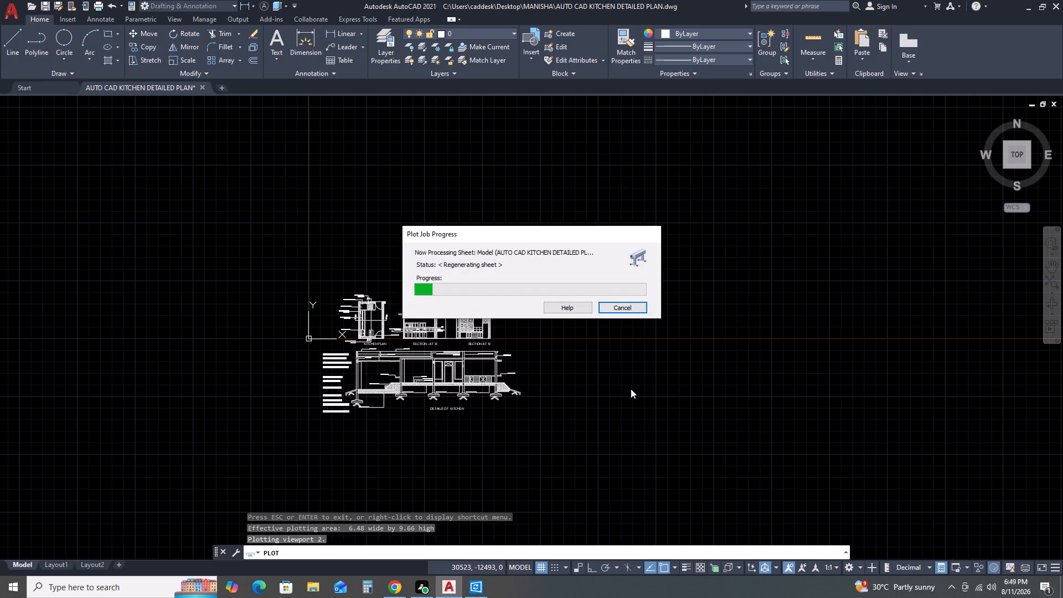